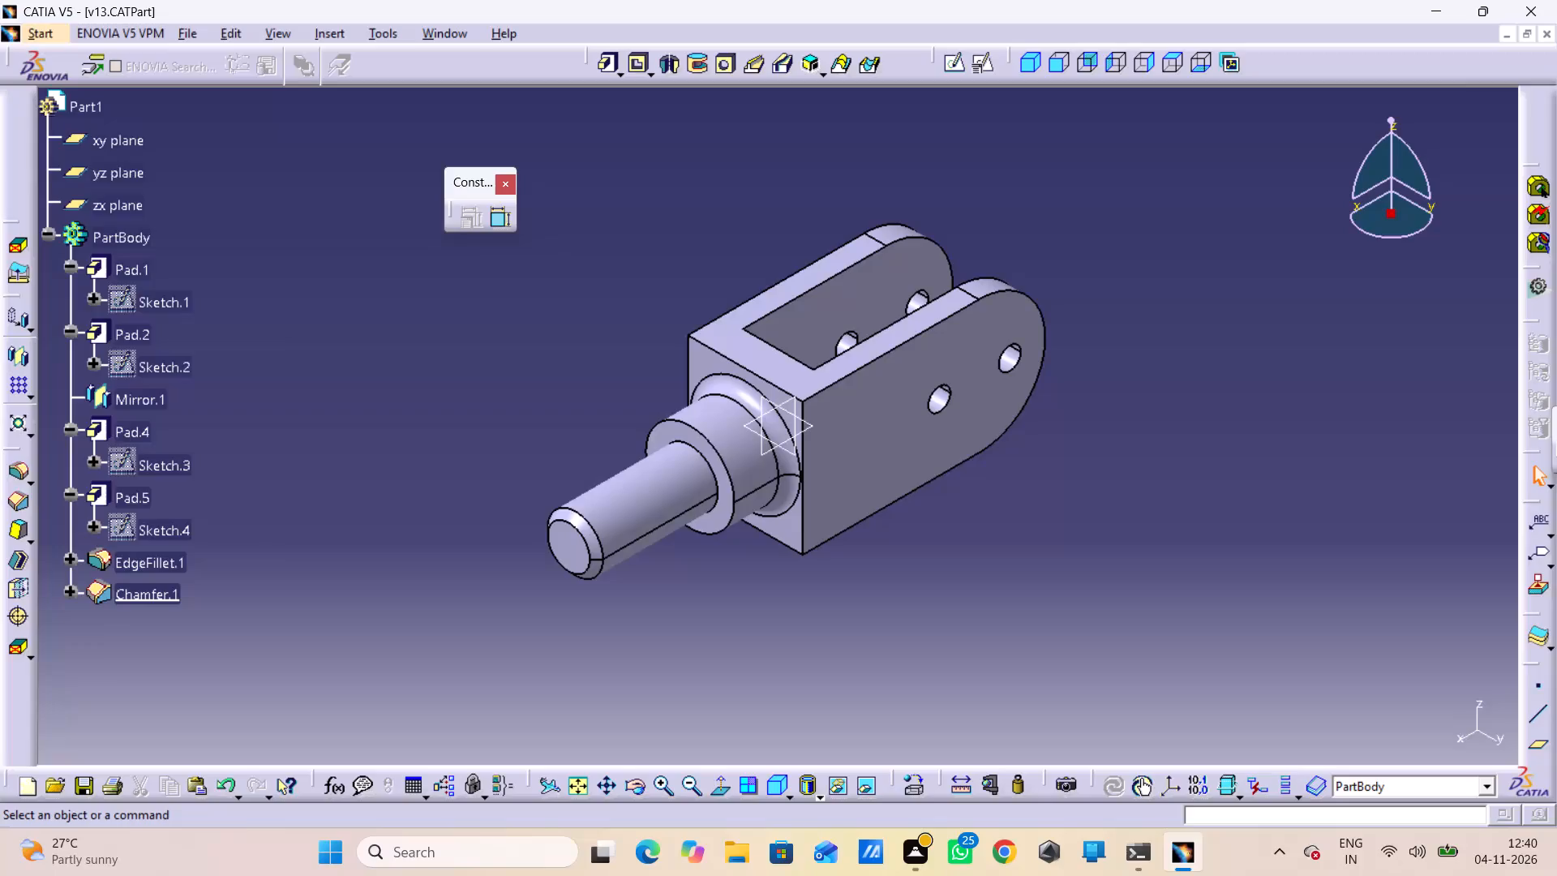
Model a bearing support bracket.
Create a new part for mechanical part design, keeping the default part name.
{"action": "left_click", "coordinate": [36, 36]}
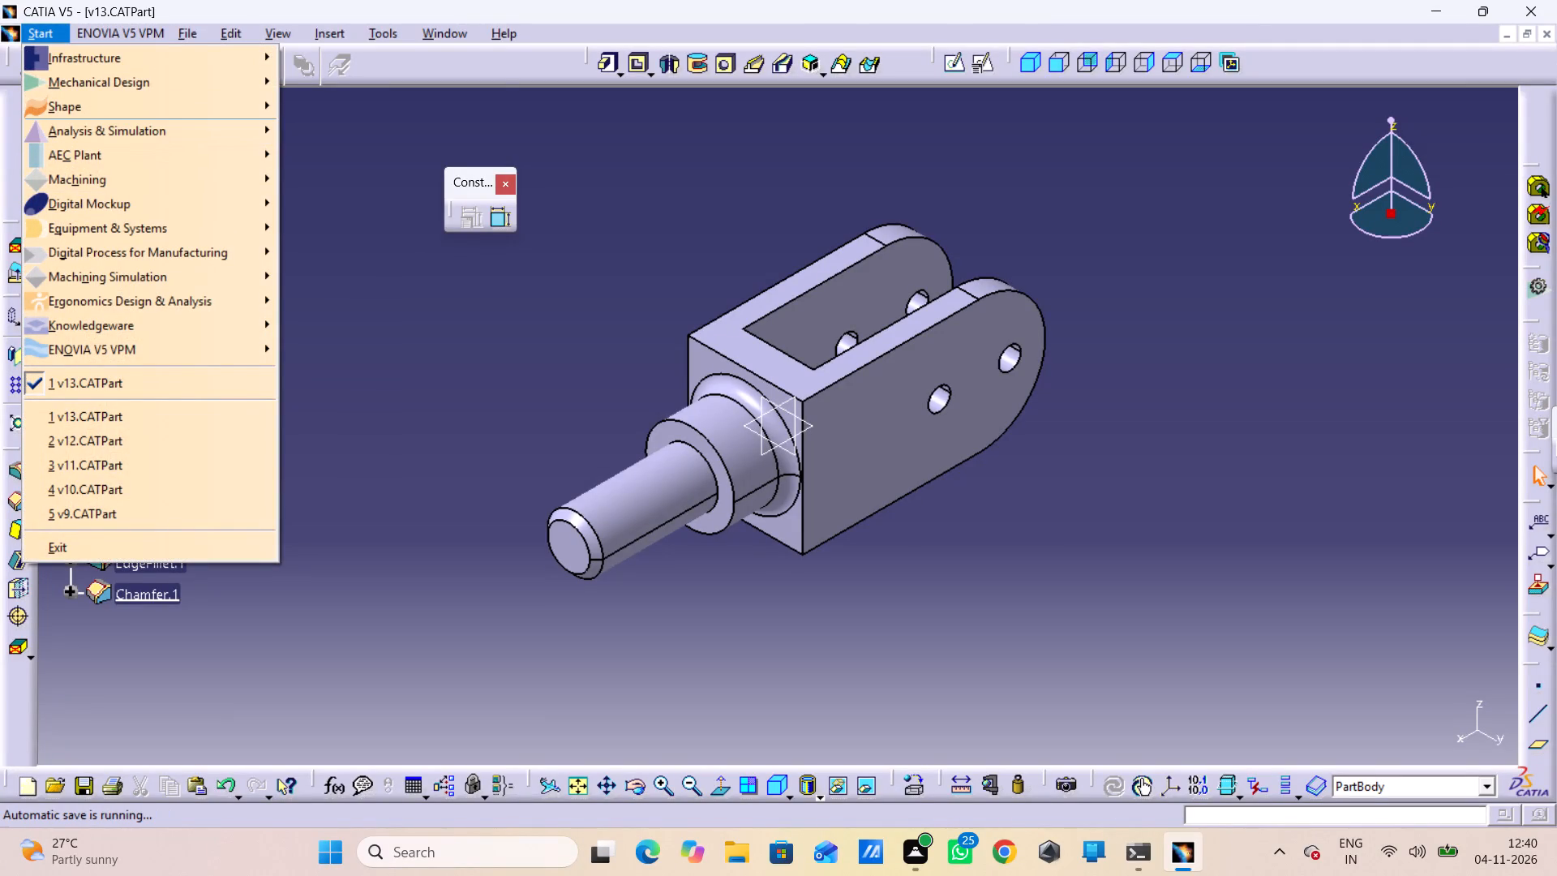
{"action": "left_click", "coordinate": [102, 70]}
{"action": "left_click", "coordinate": [107, 79]}
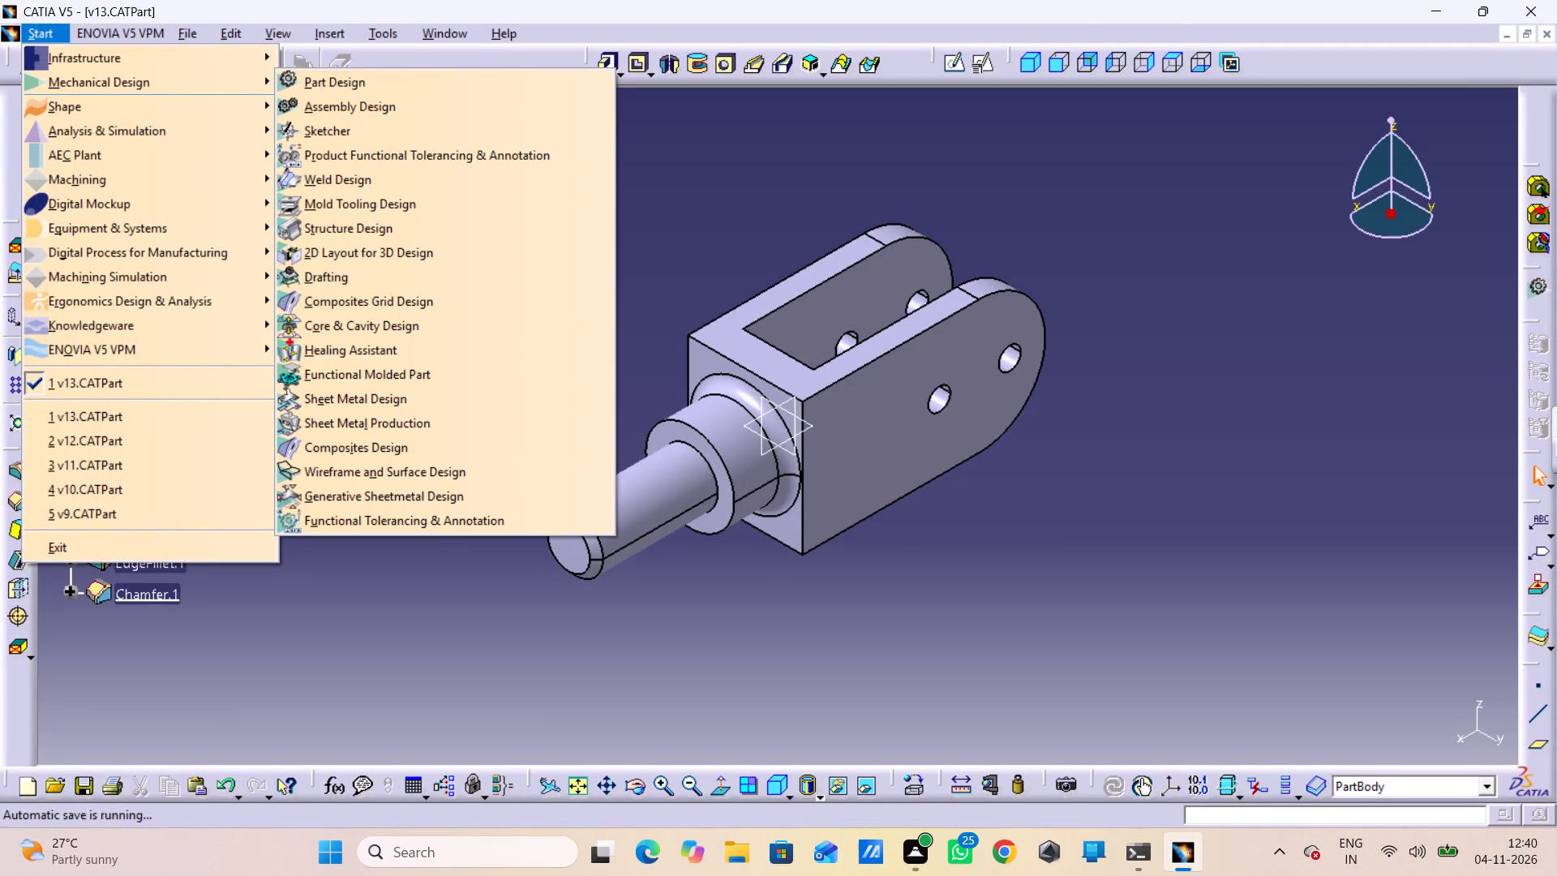
{"action": "left_click", "coordinate": [330, 140]}
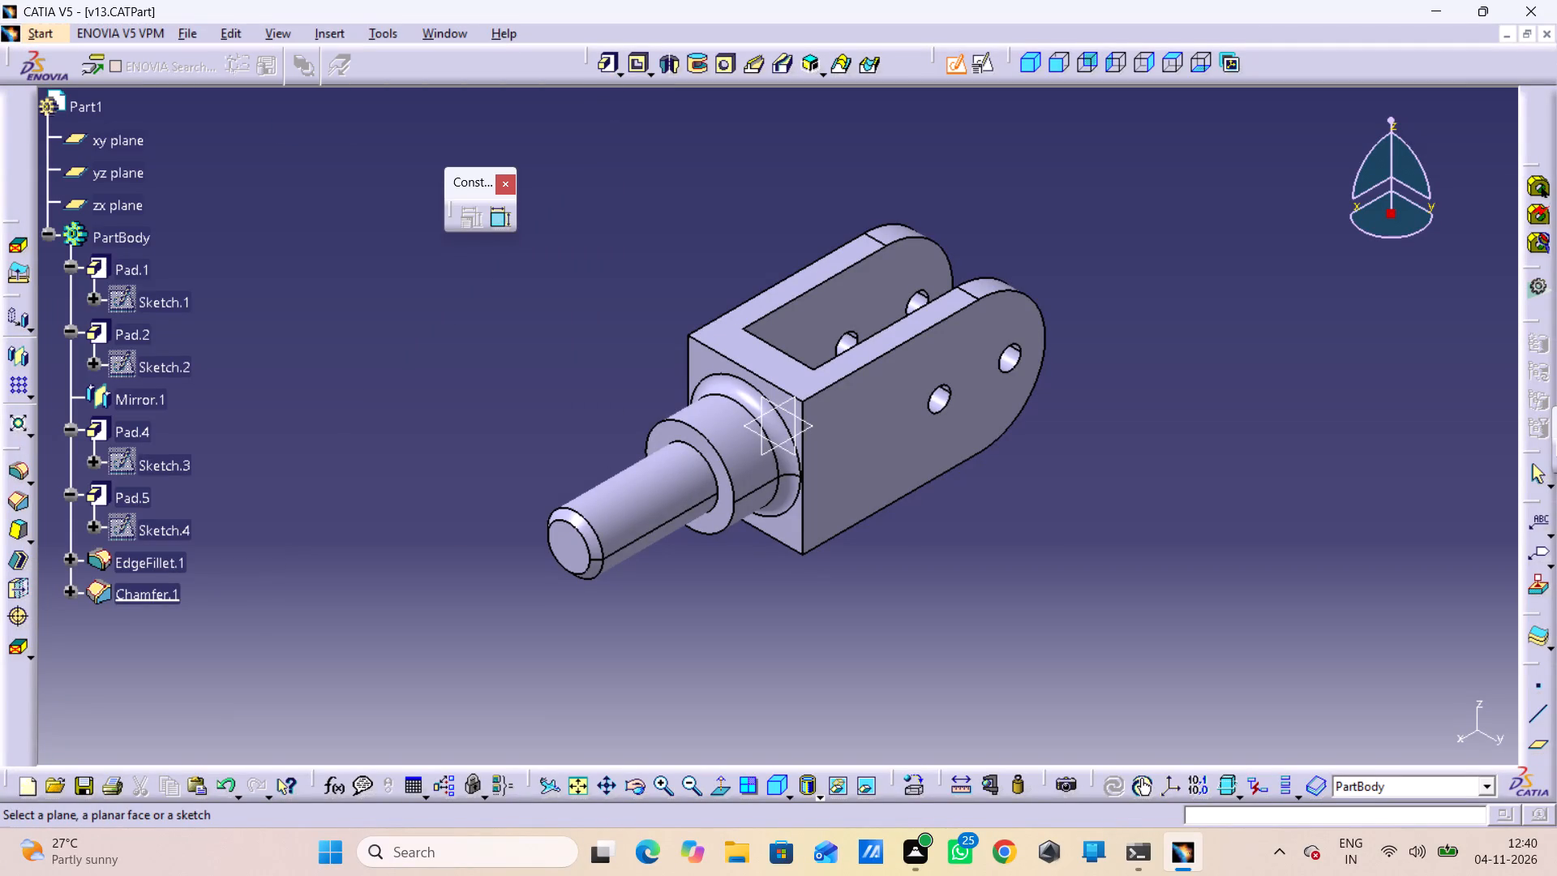
{"action": "key", "text": "alt+s"}
{"action": "type", "text": "mp["}
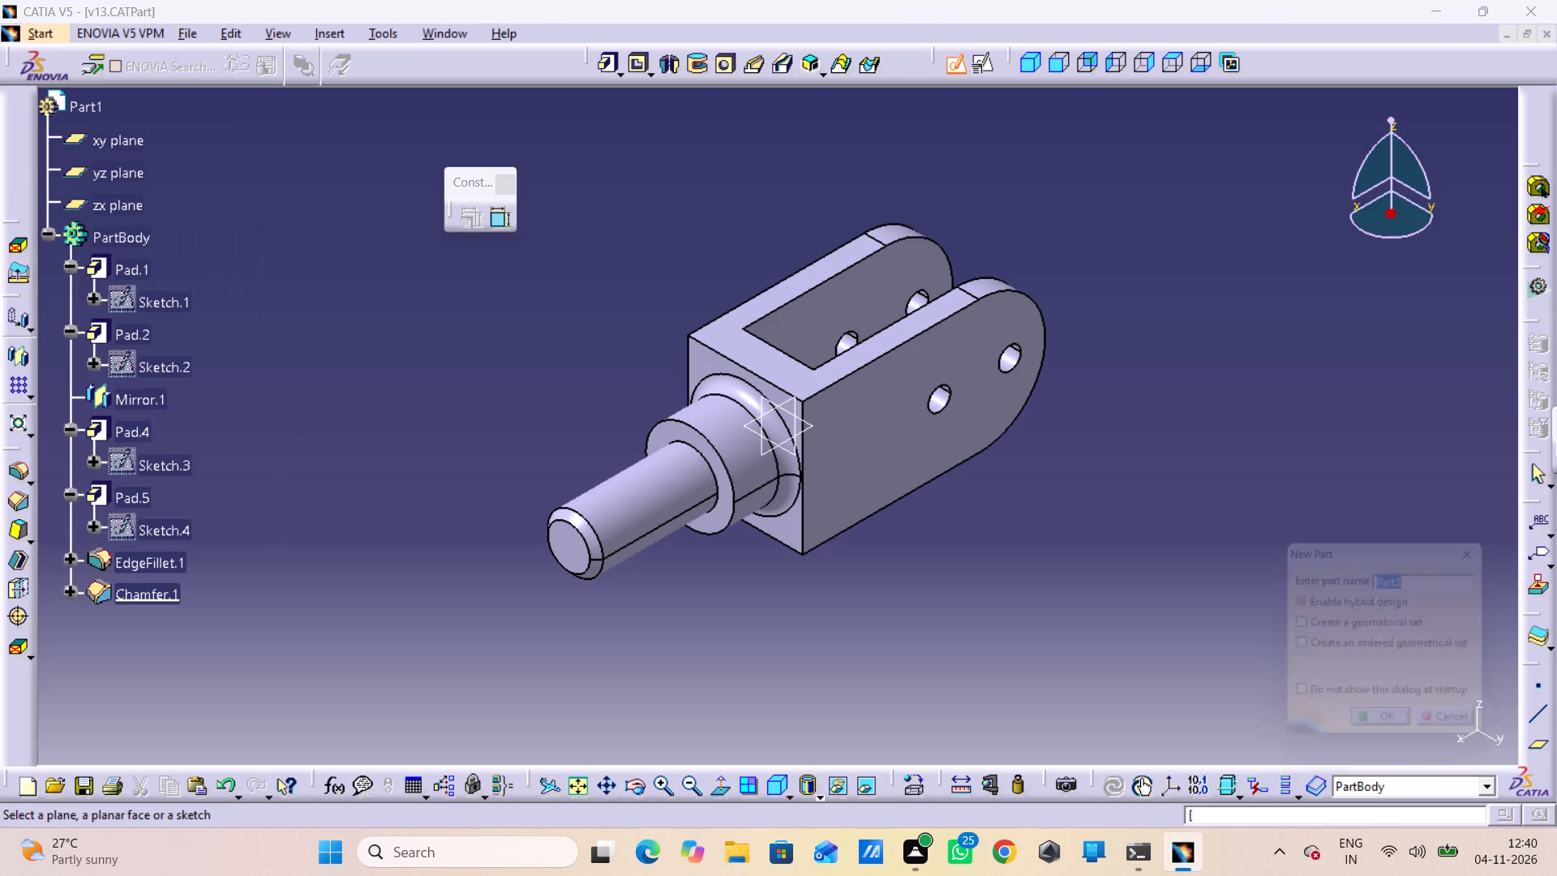
{"action": "key", "text": "Return"}
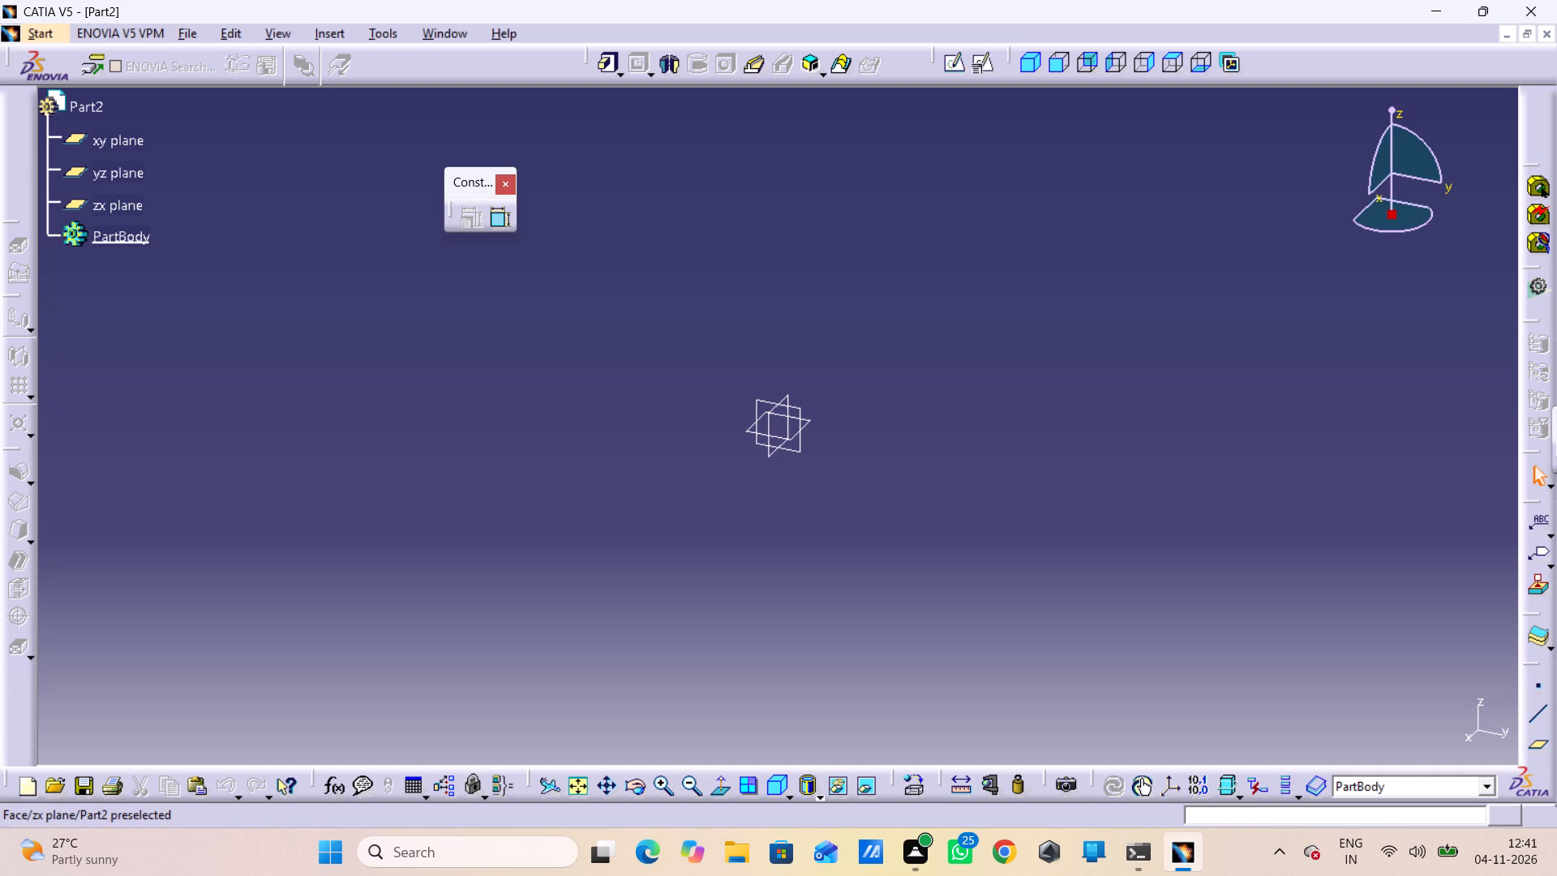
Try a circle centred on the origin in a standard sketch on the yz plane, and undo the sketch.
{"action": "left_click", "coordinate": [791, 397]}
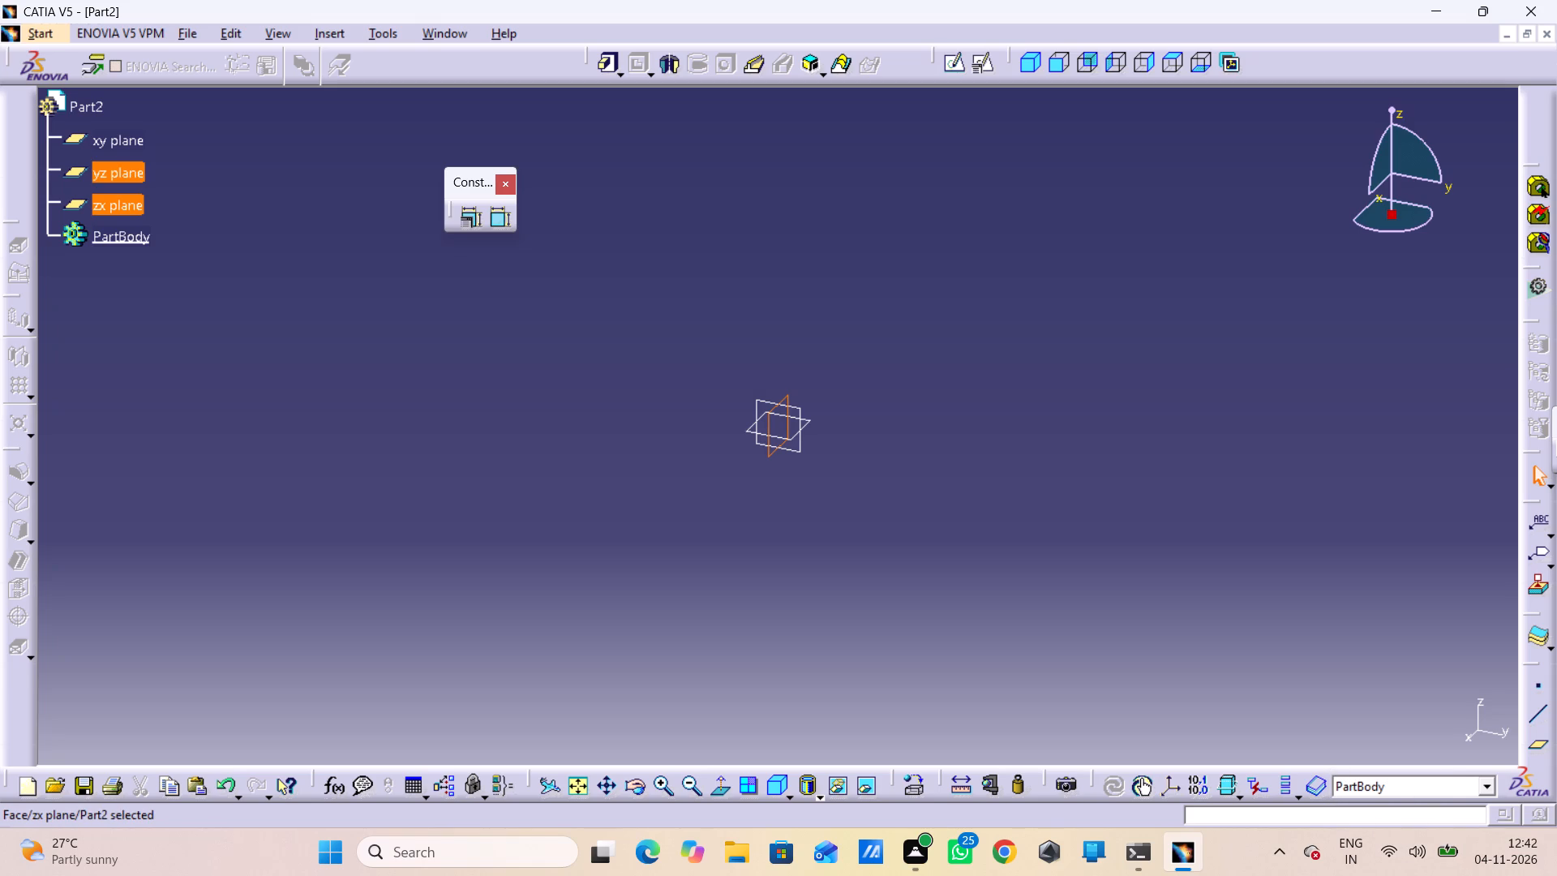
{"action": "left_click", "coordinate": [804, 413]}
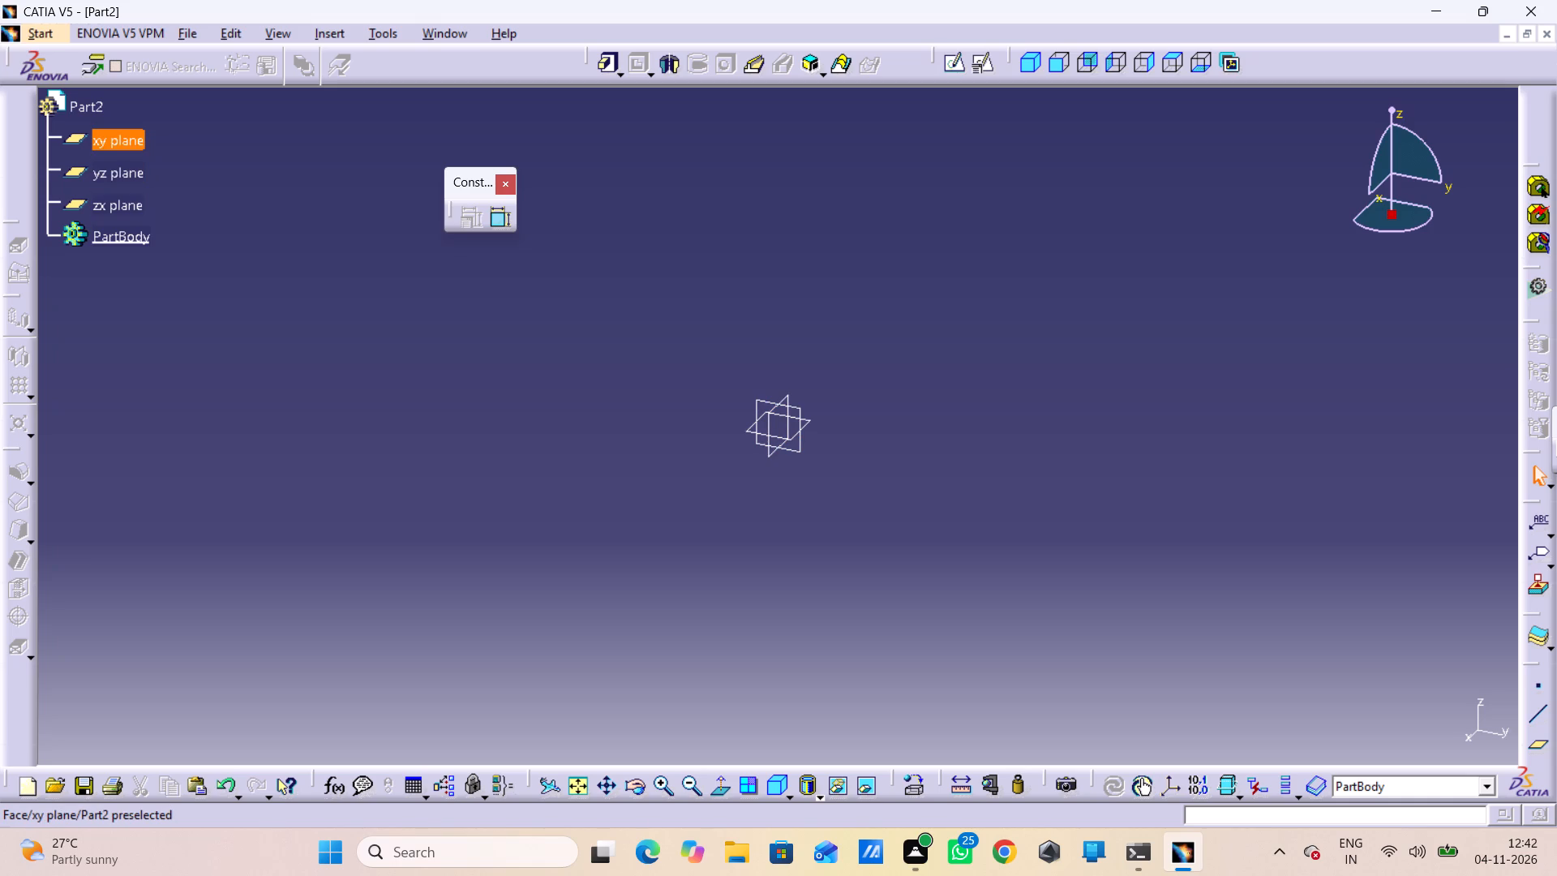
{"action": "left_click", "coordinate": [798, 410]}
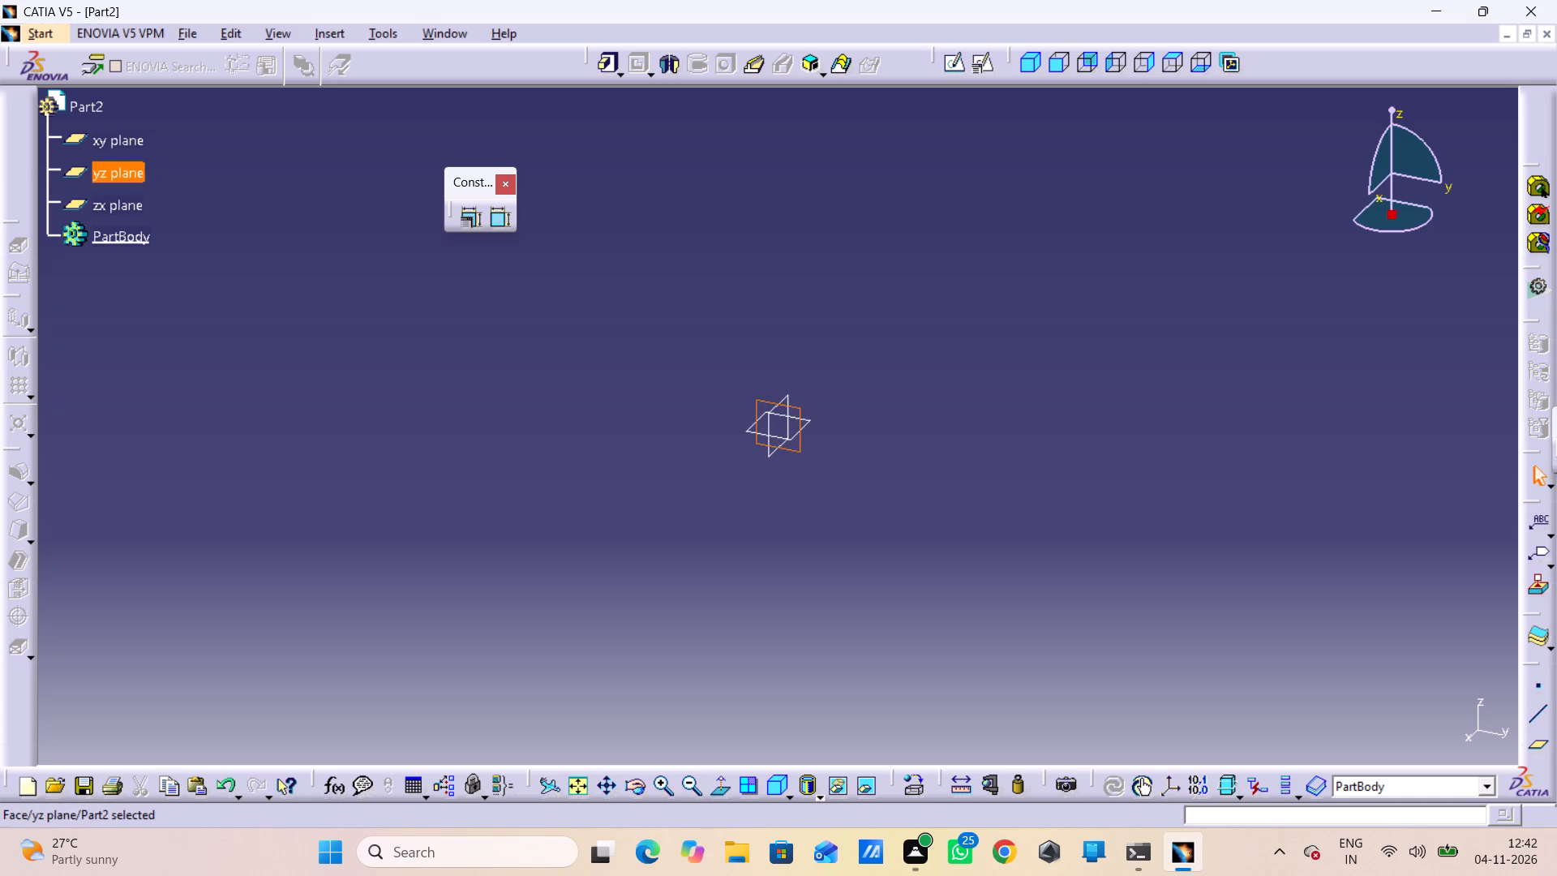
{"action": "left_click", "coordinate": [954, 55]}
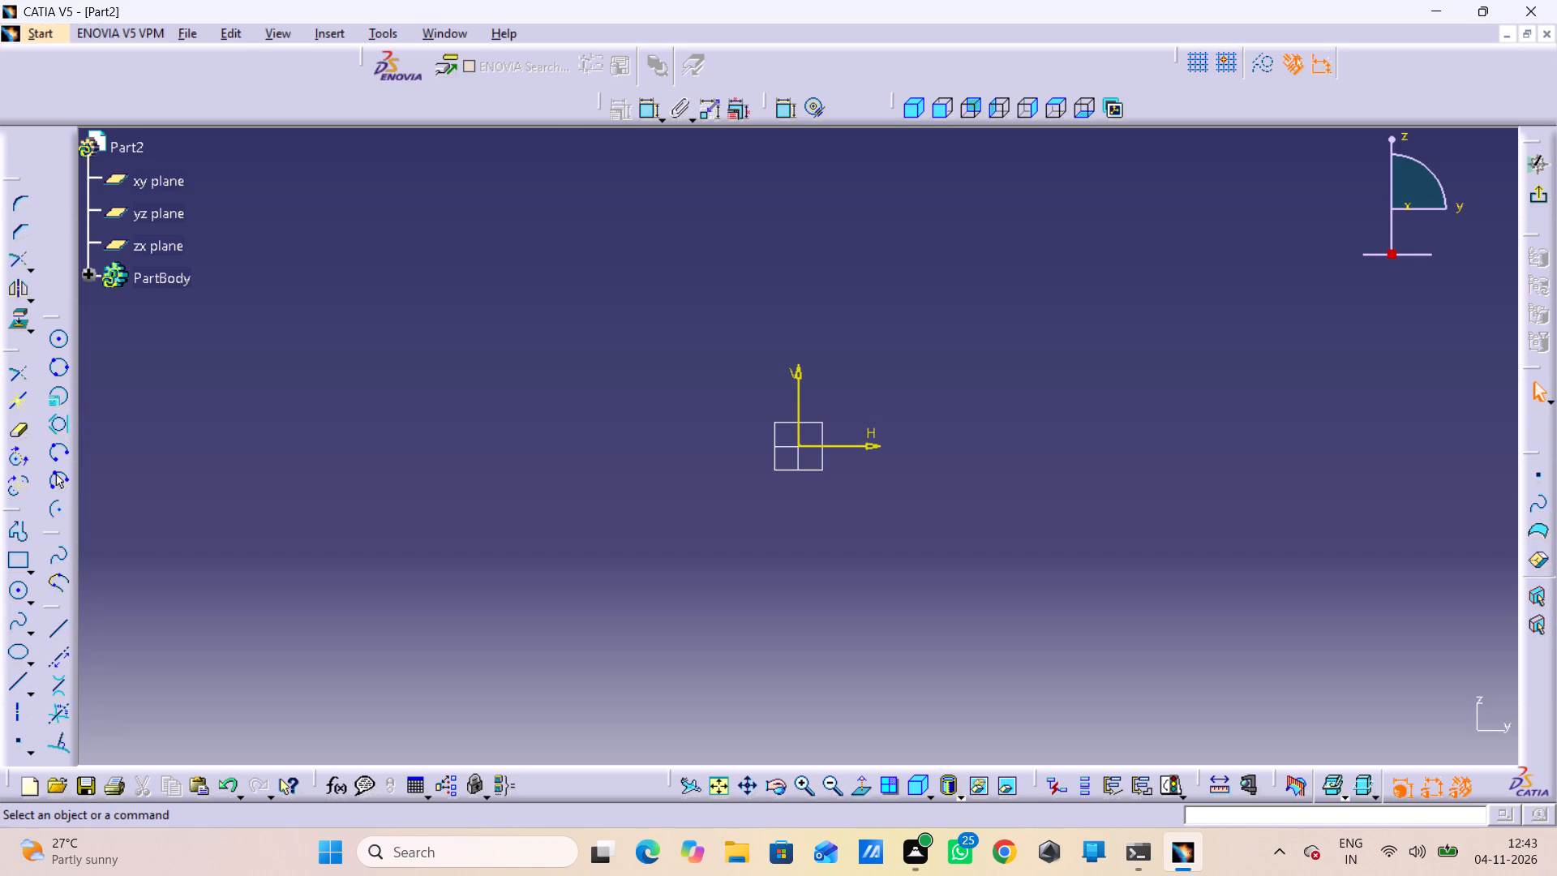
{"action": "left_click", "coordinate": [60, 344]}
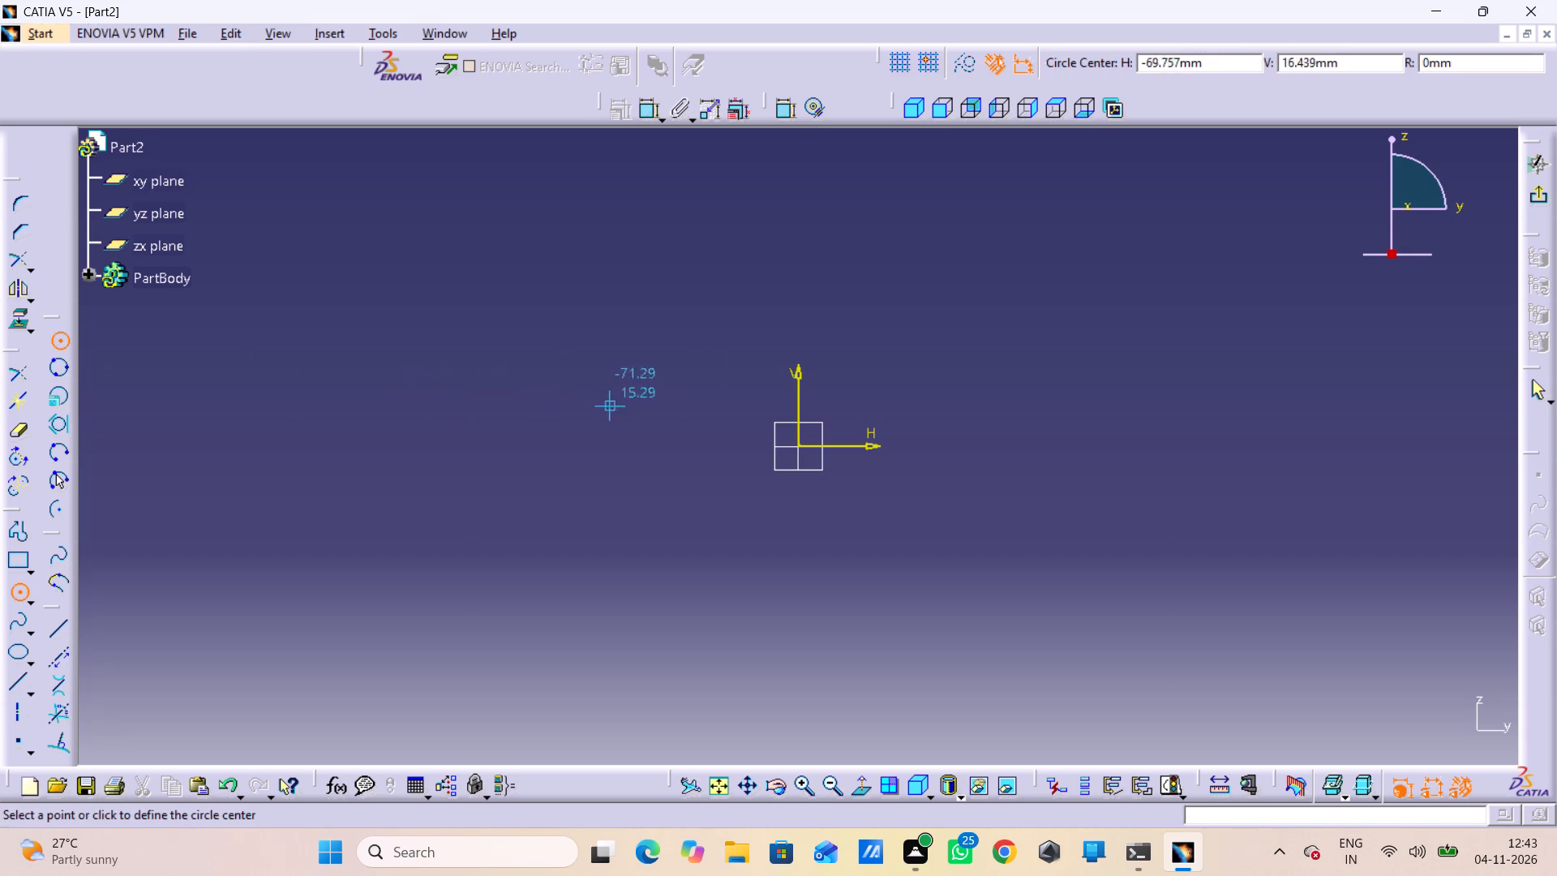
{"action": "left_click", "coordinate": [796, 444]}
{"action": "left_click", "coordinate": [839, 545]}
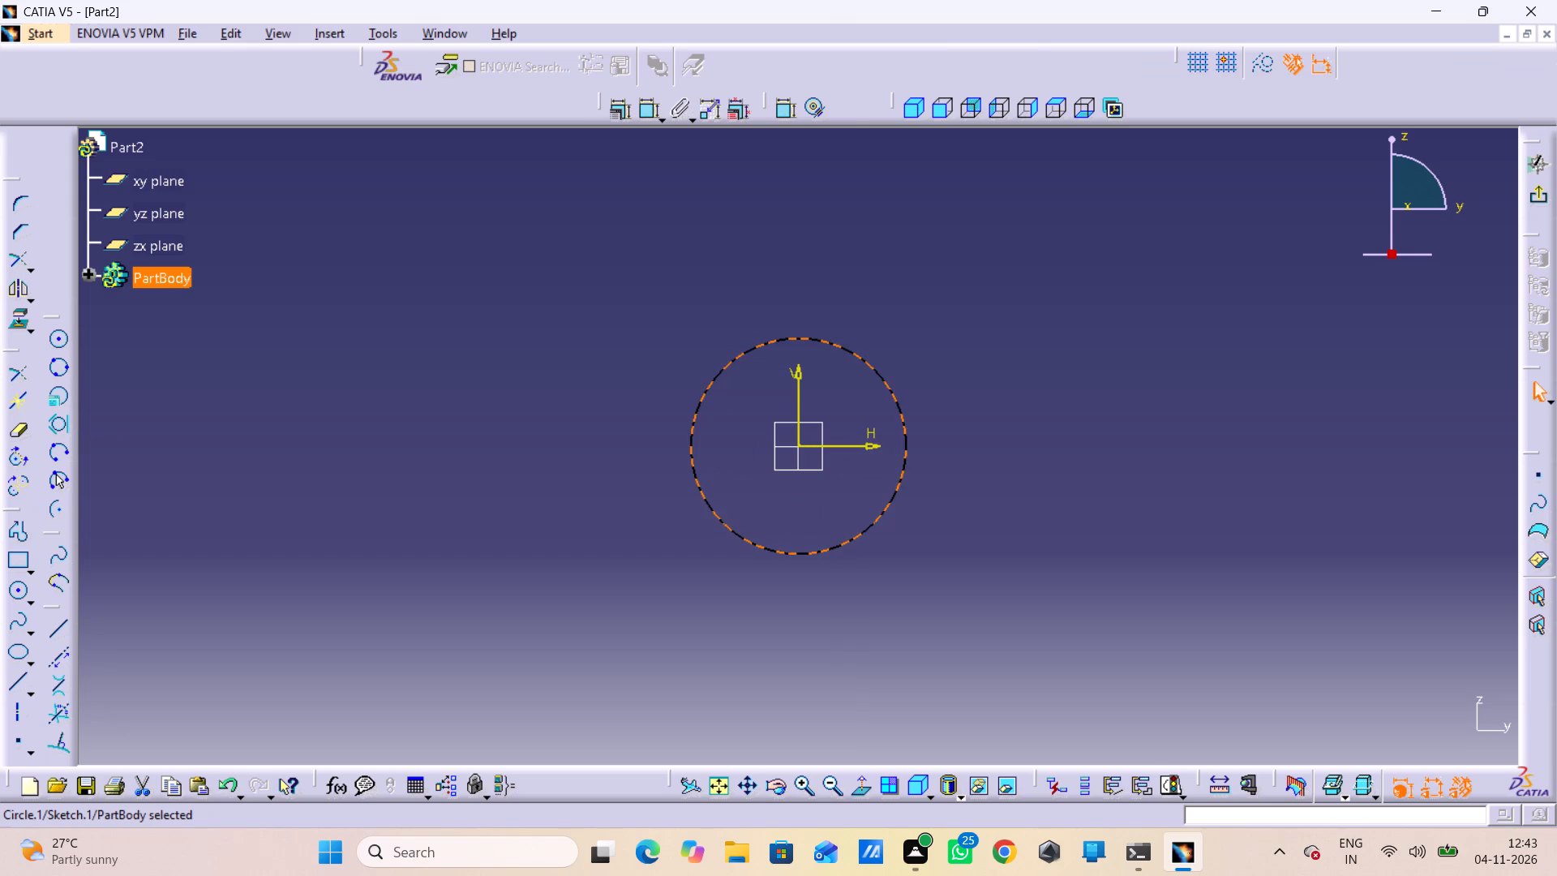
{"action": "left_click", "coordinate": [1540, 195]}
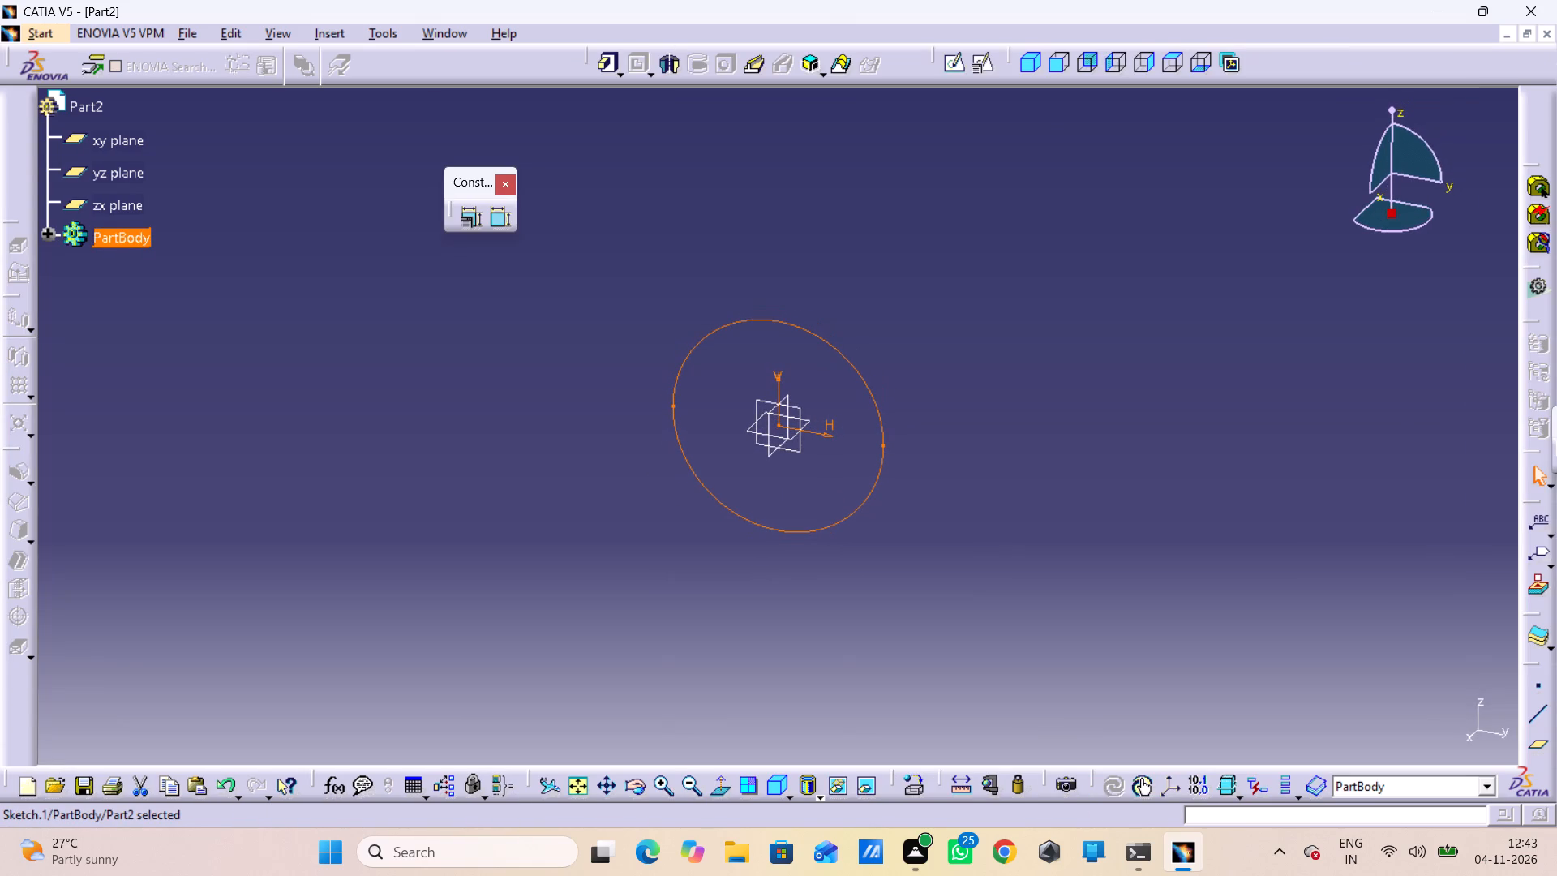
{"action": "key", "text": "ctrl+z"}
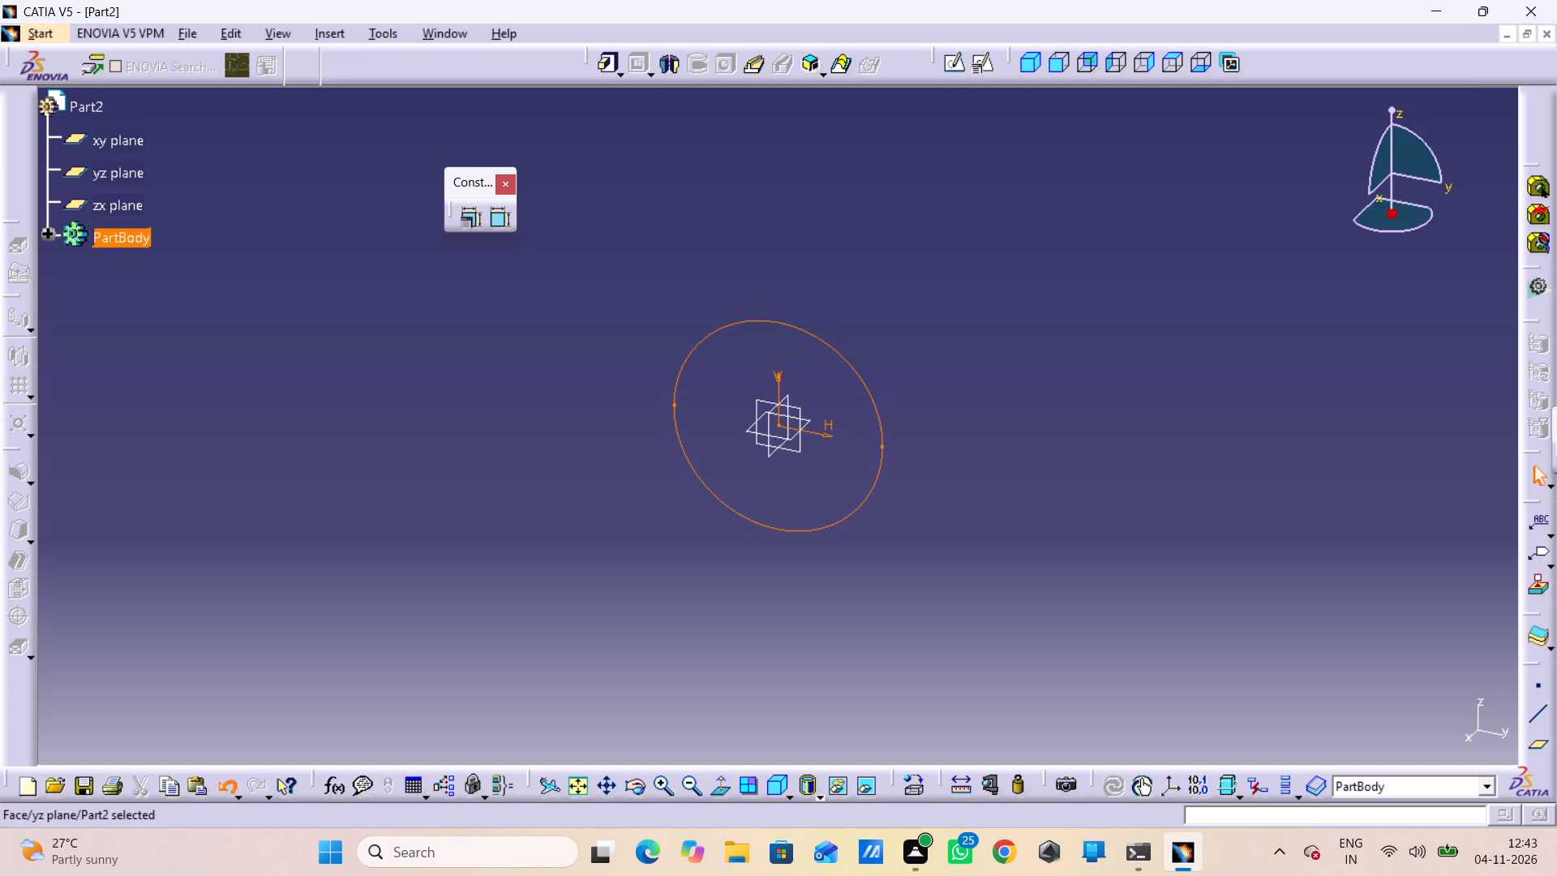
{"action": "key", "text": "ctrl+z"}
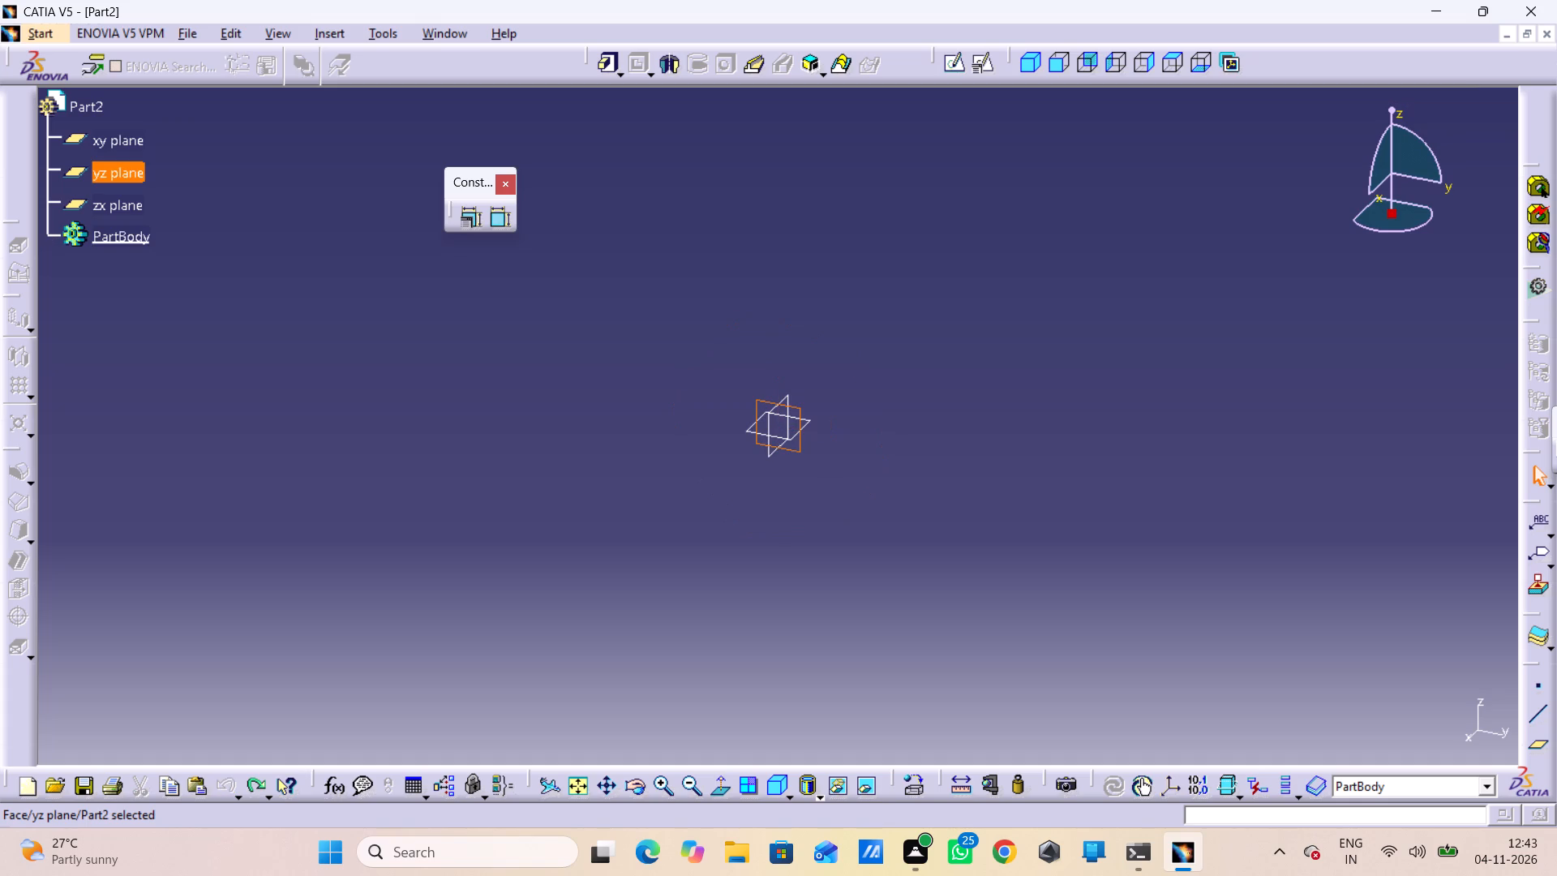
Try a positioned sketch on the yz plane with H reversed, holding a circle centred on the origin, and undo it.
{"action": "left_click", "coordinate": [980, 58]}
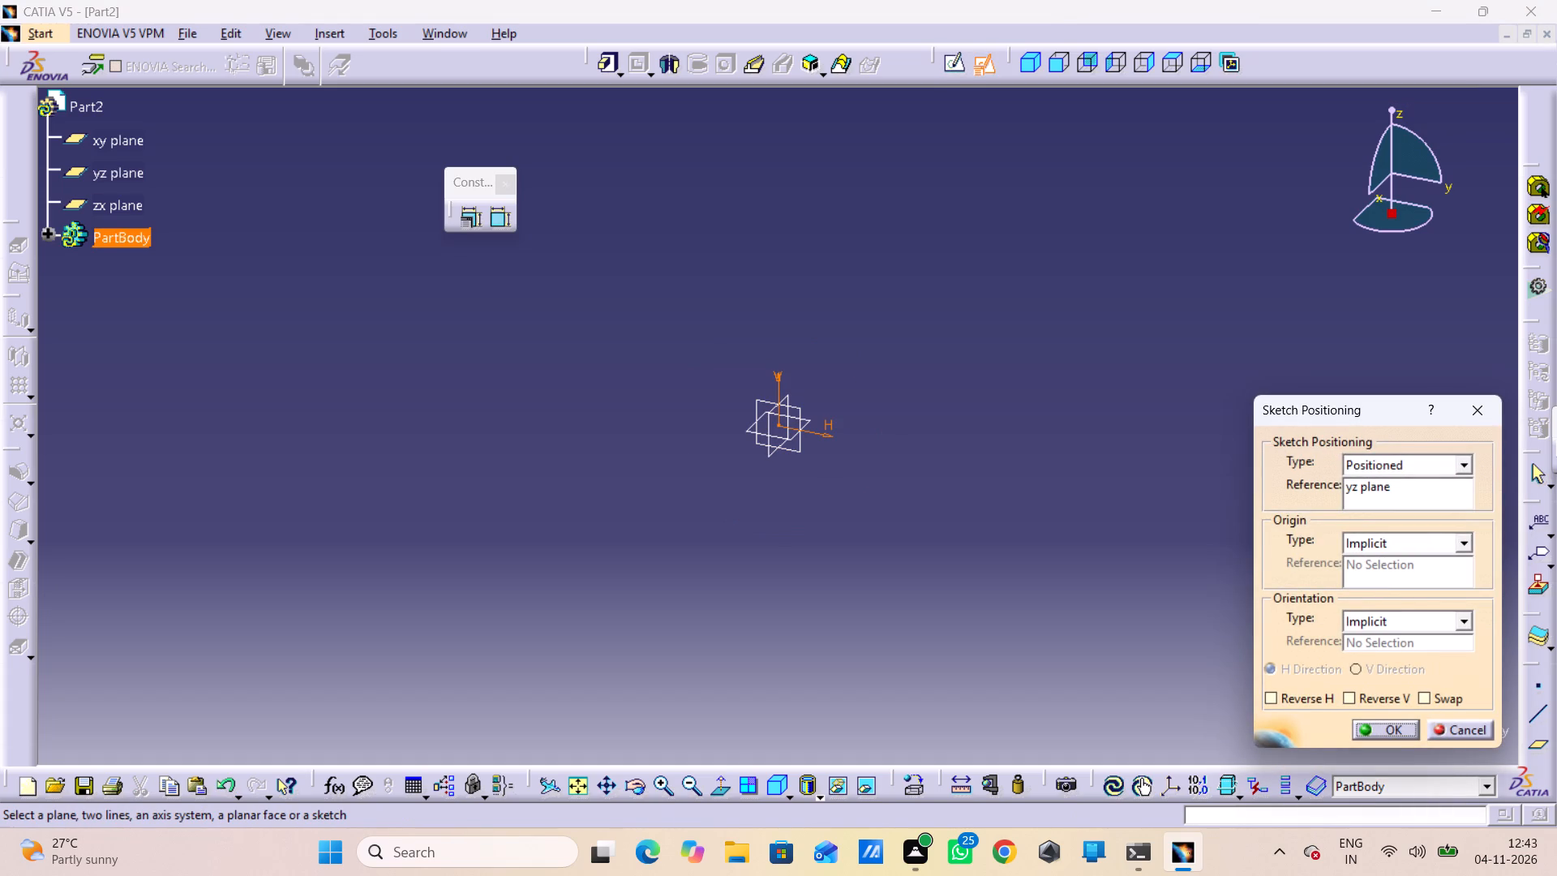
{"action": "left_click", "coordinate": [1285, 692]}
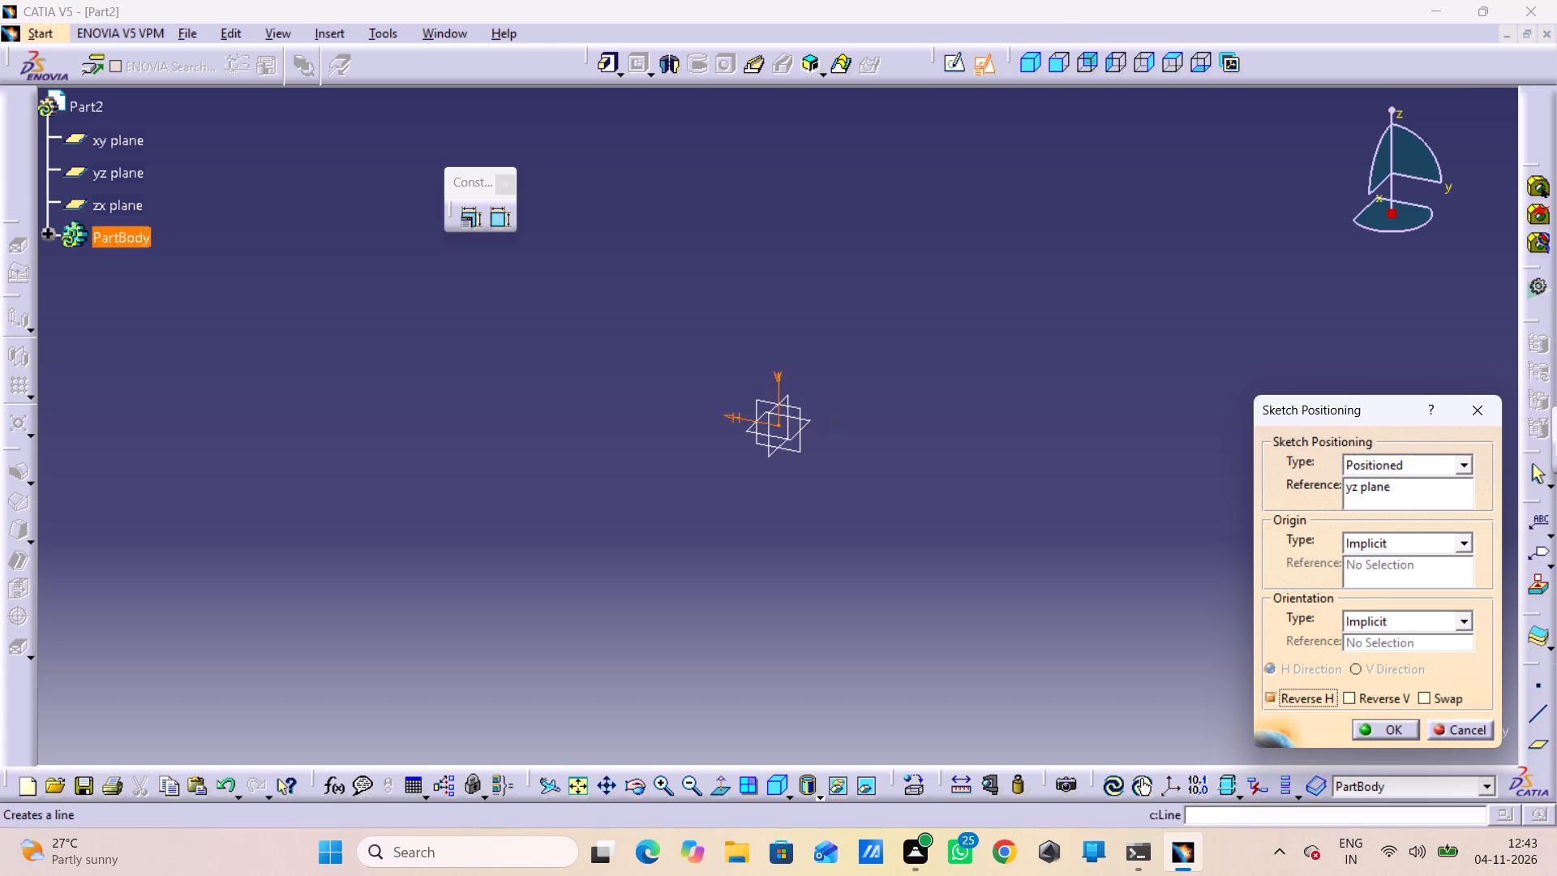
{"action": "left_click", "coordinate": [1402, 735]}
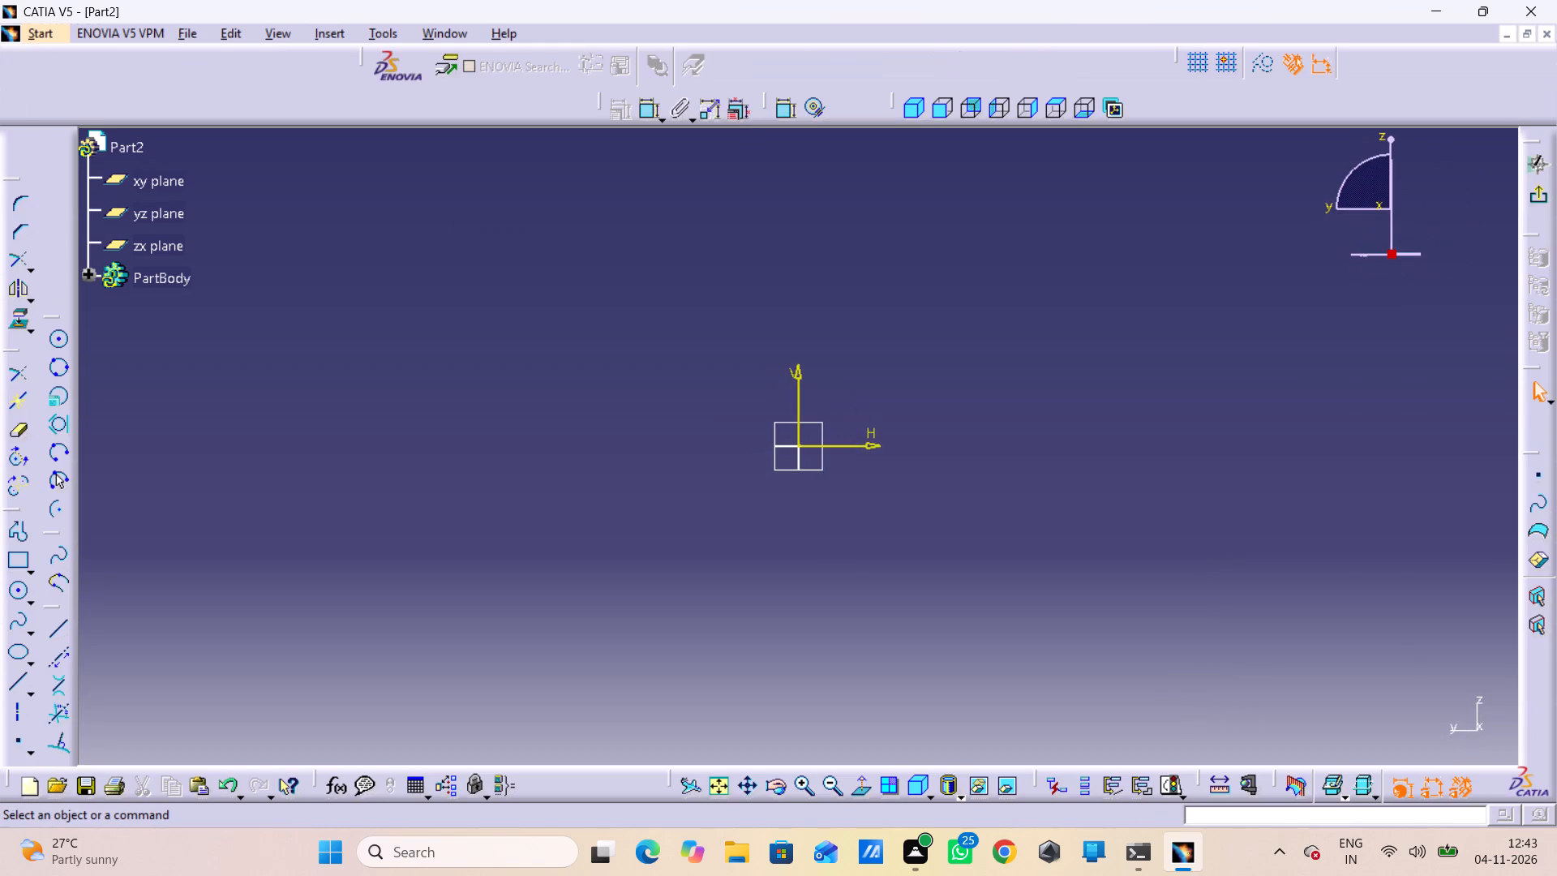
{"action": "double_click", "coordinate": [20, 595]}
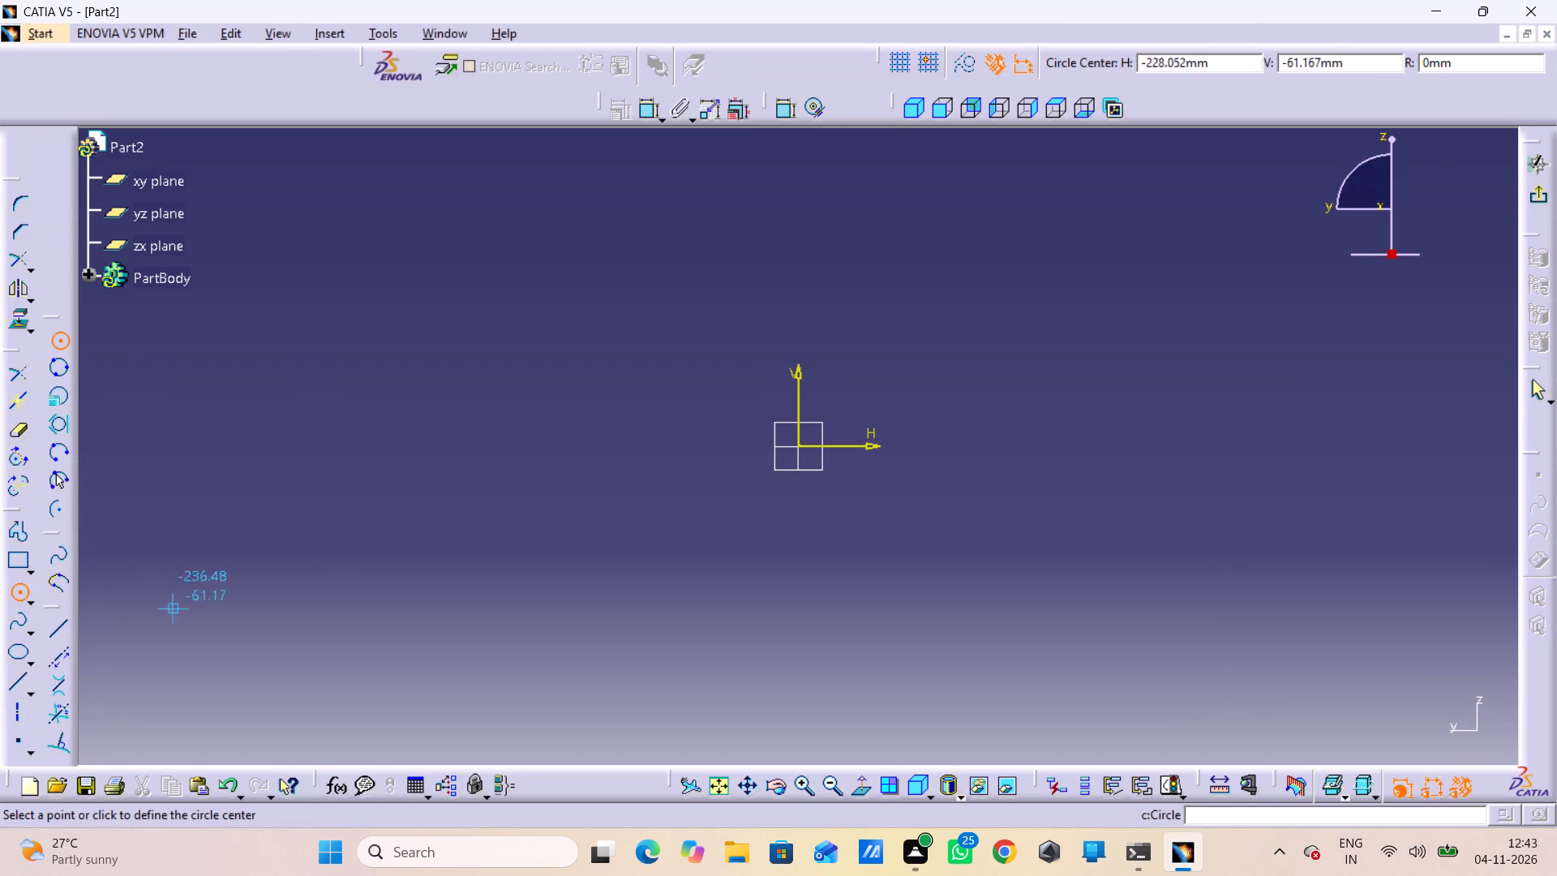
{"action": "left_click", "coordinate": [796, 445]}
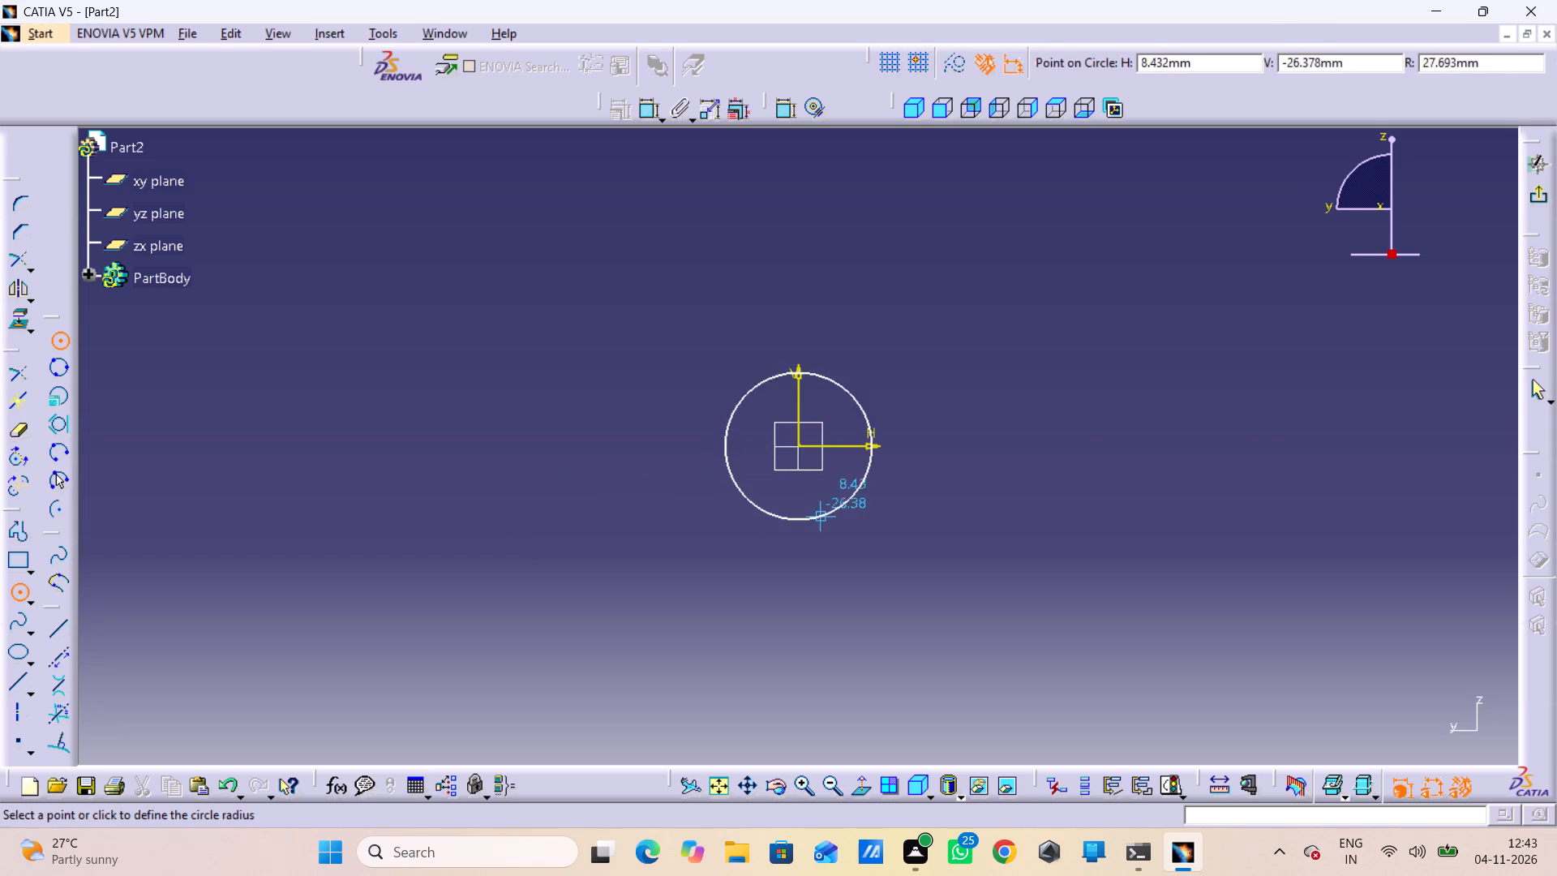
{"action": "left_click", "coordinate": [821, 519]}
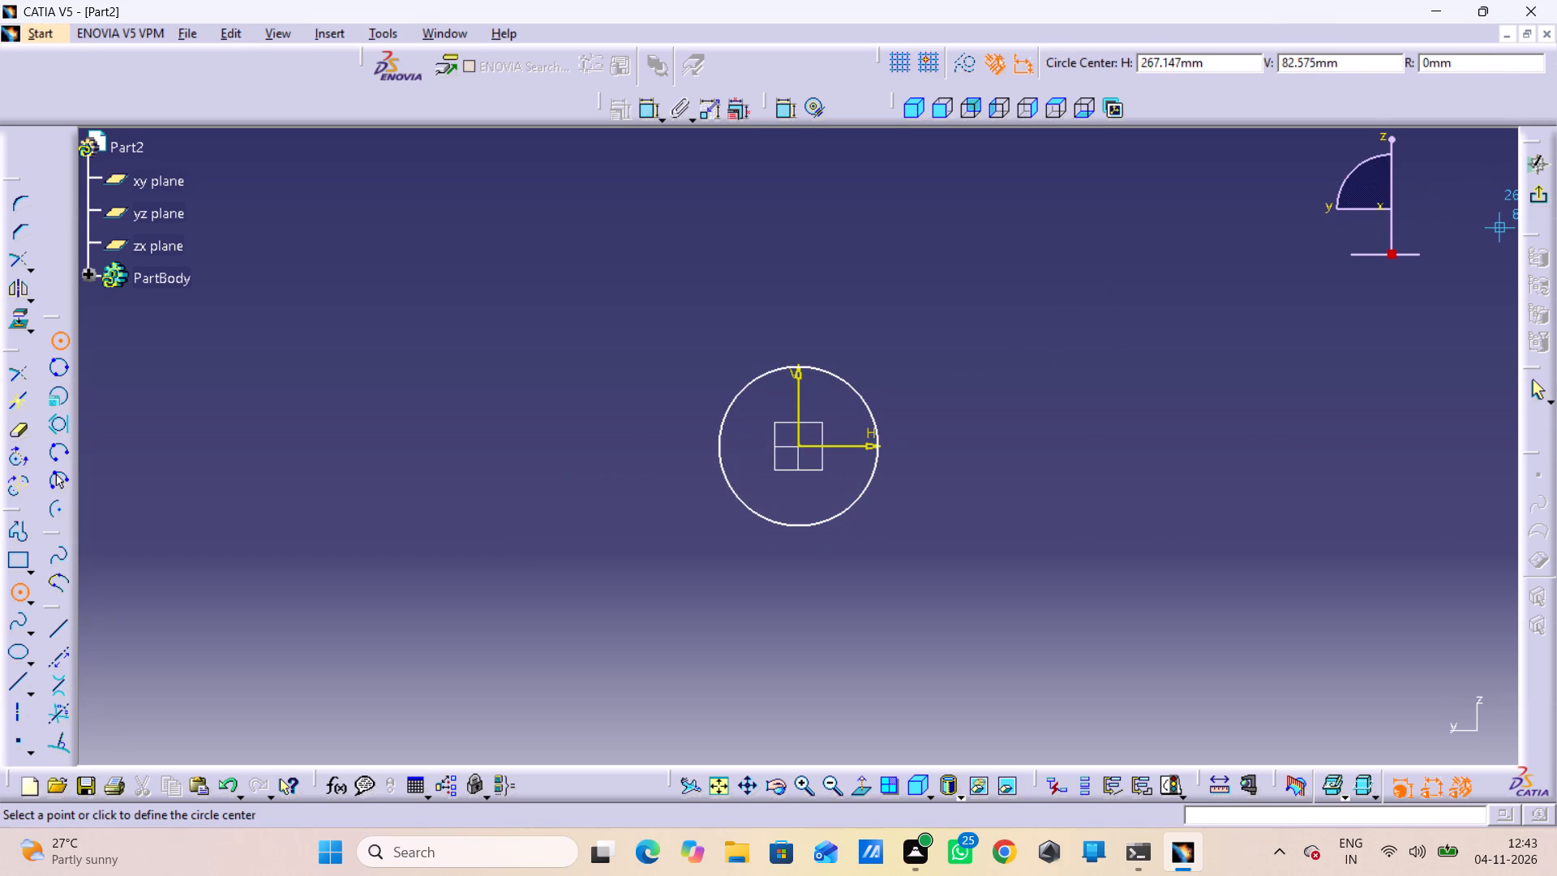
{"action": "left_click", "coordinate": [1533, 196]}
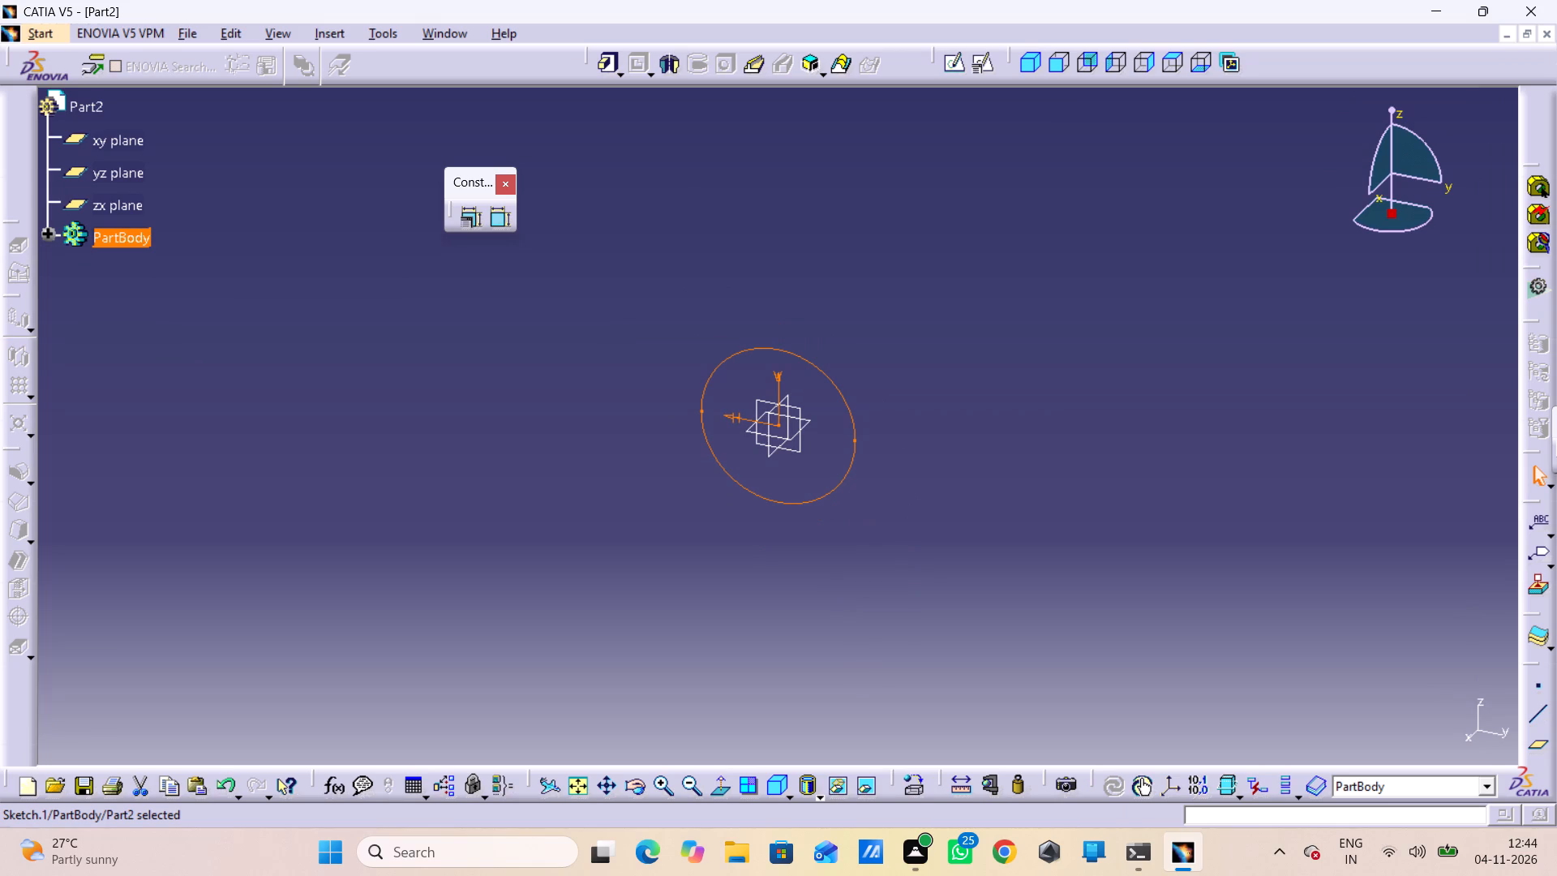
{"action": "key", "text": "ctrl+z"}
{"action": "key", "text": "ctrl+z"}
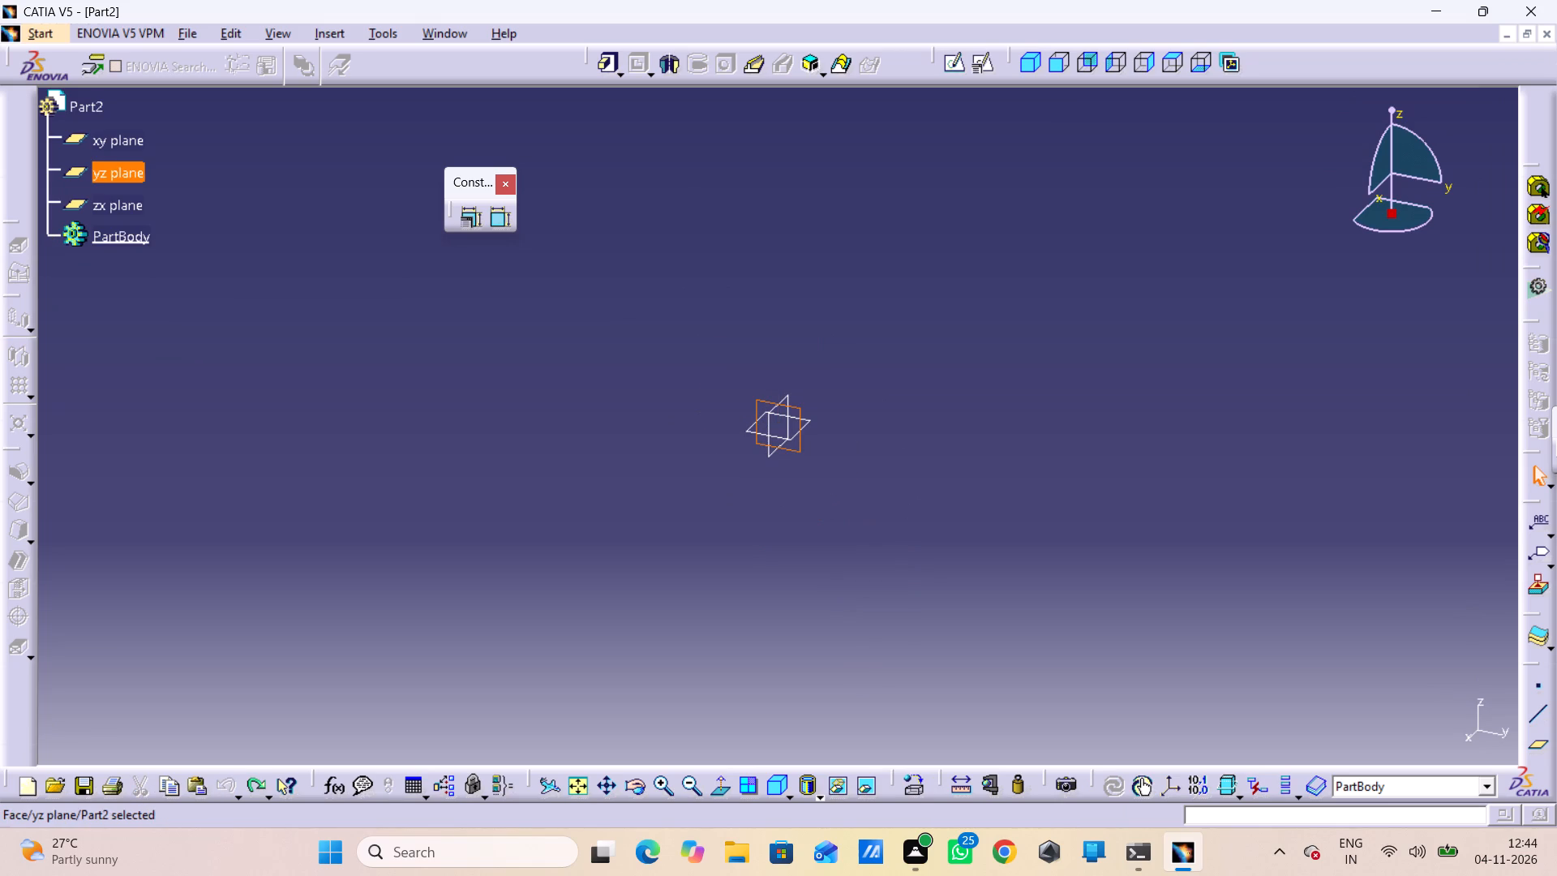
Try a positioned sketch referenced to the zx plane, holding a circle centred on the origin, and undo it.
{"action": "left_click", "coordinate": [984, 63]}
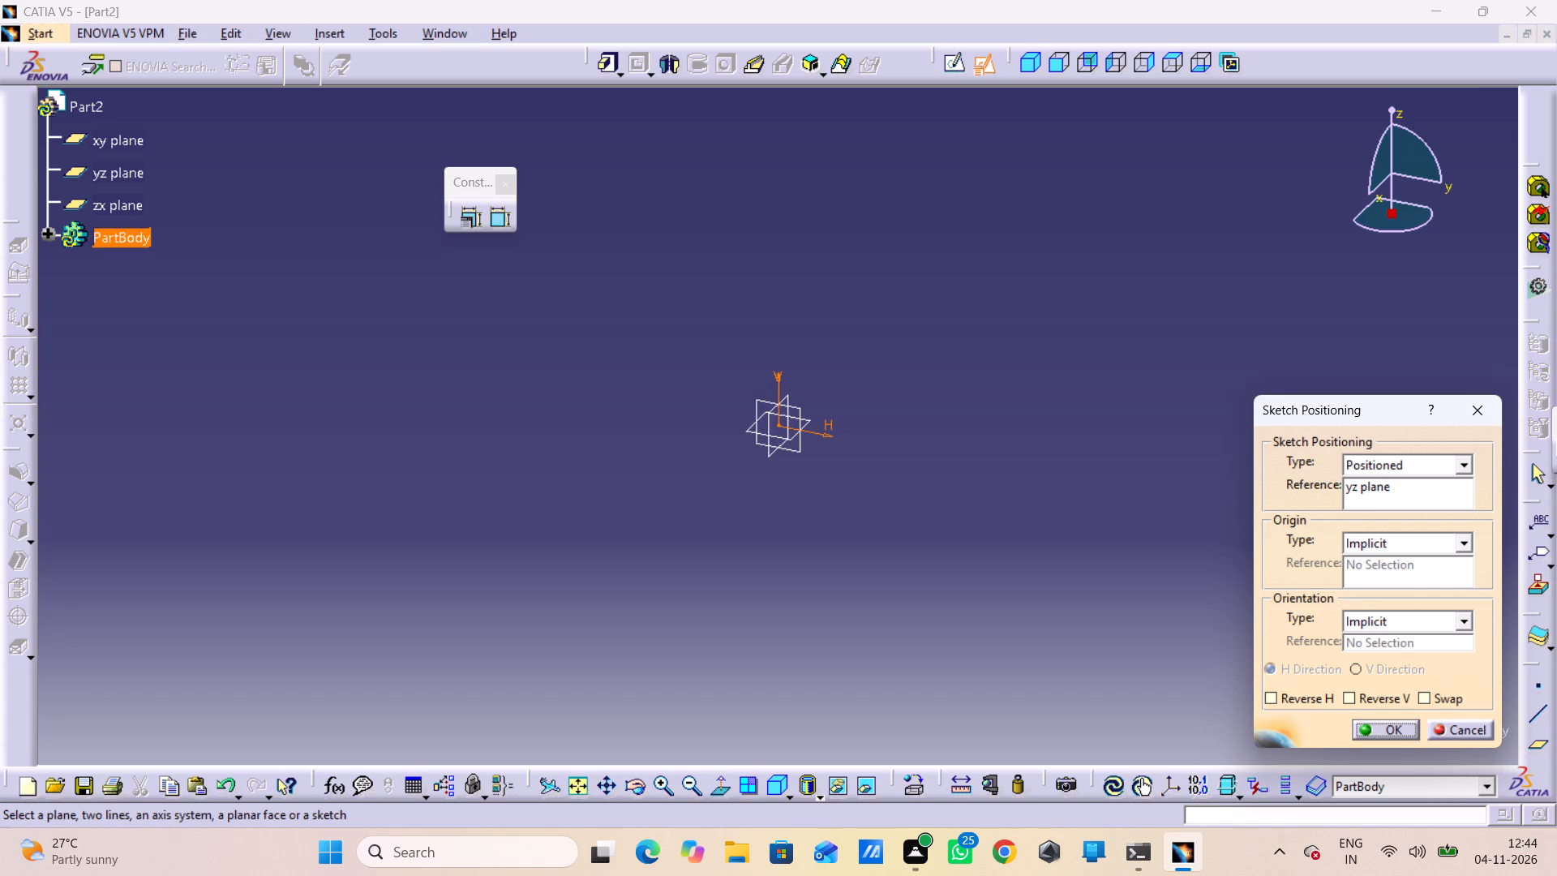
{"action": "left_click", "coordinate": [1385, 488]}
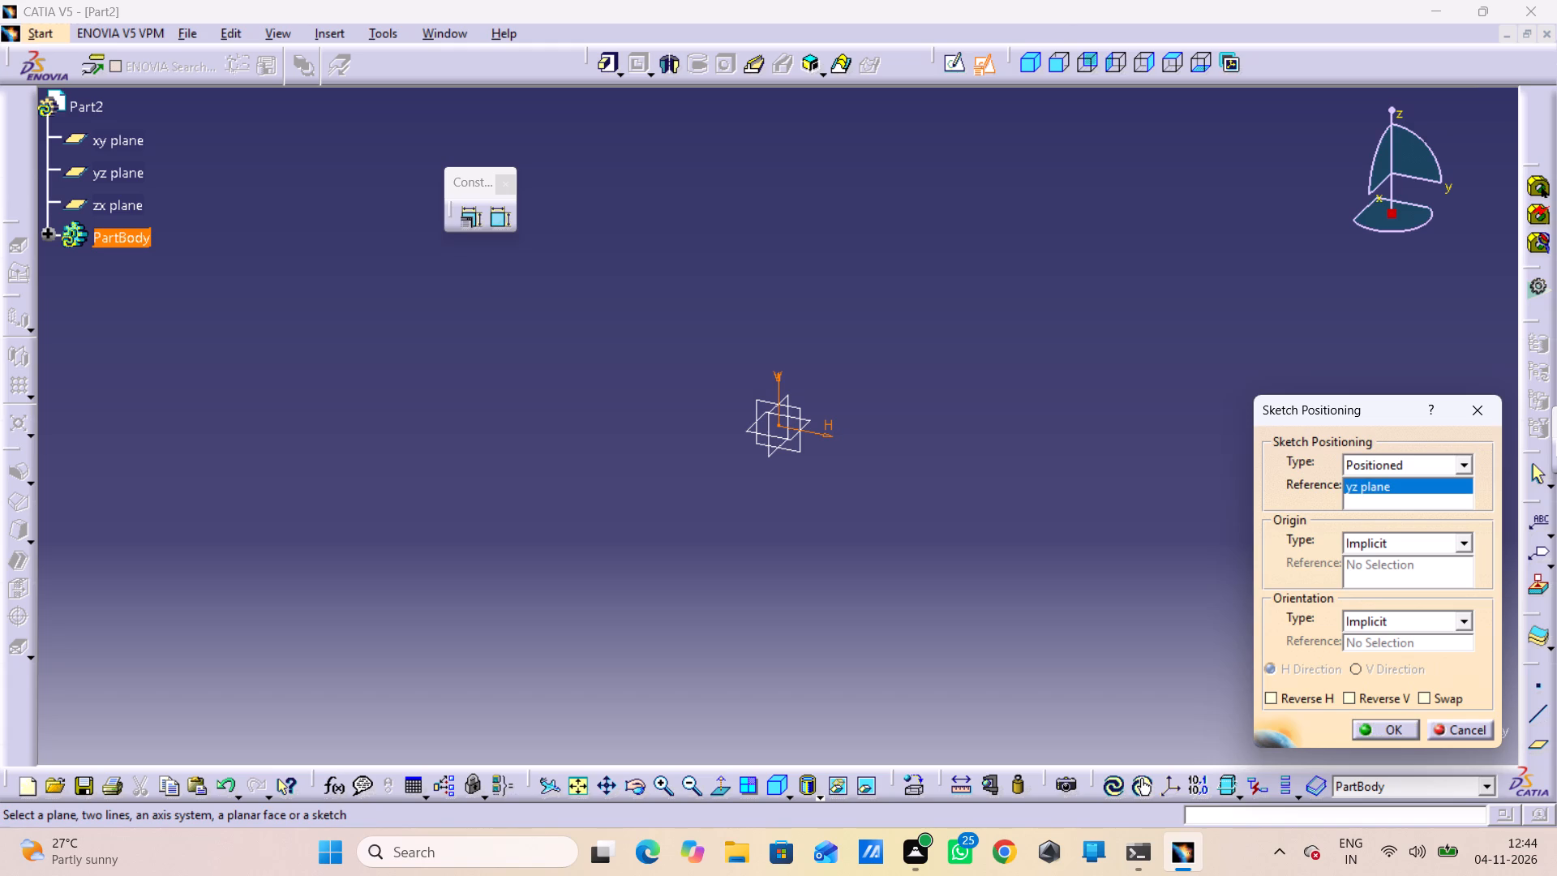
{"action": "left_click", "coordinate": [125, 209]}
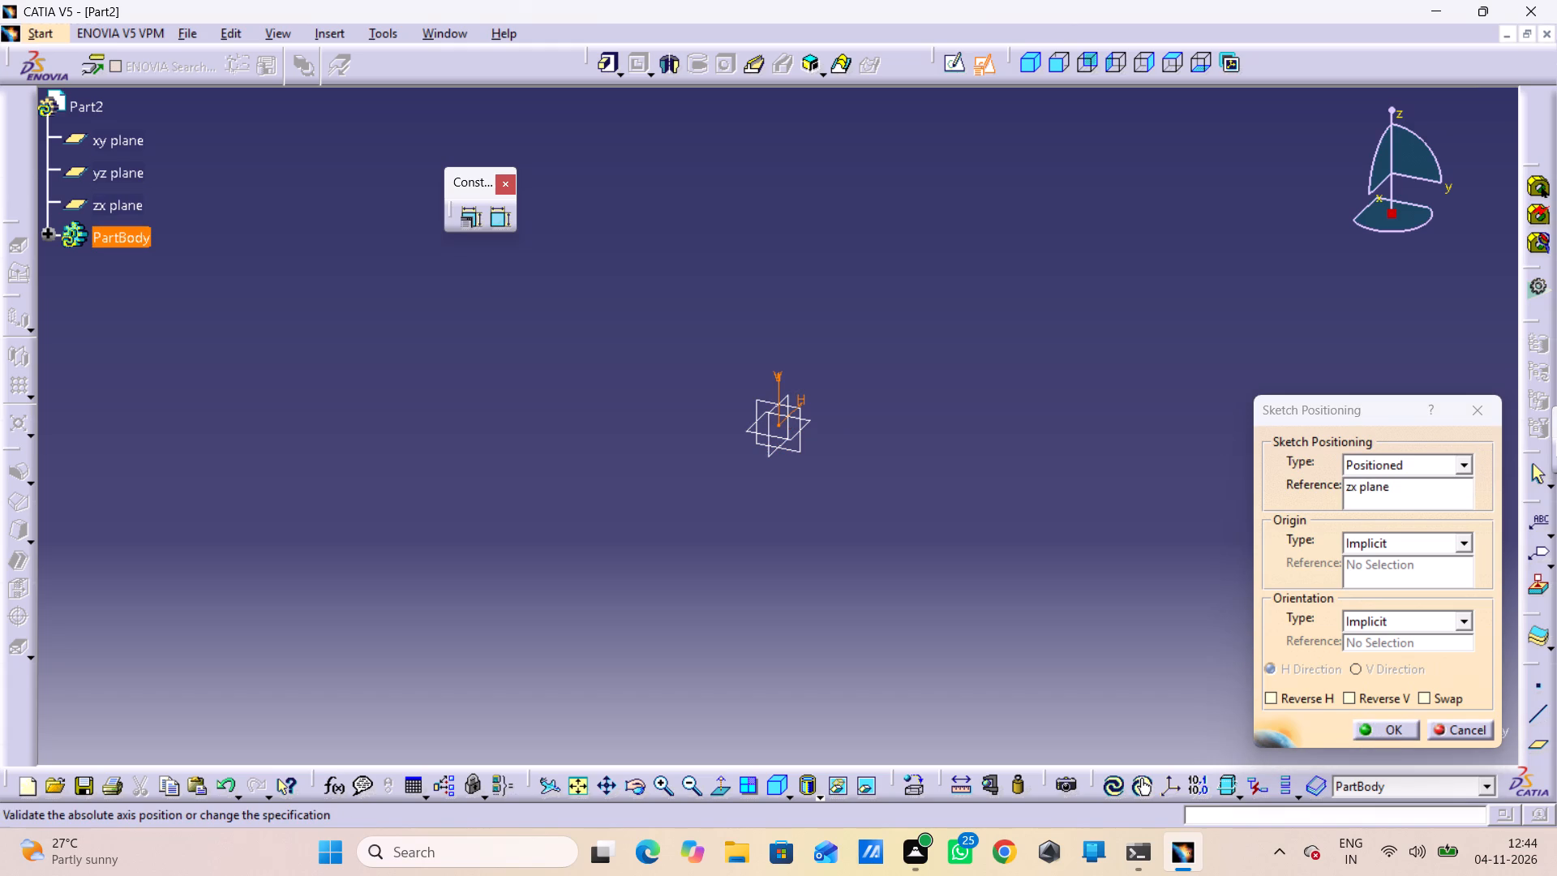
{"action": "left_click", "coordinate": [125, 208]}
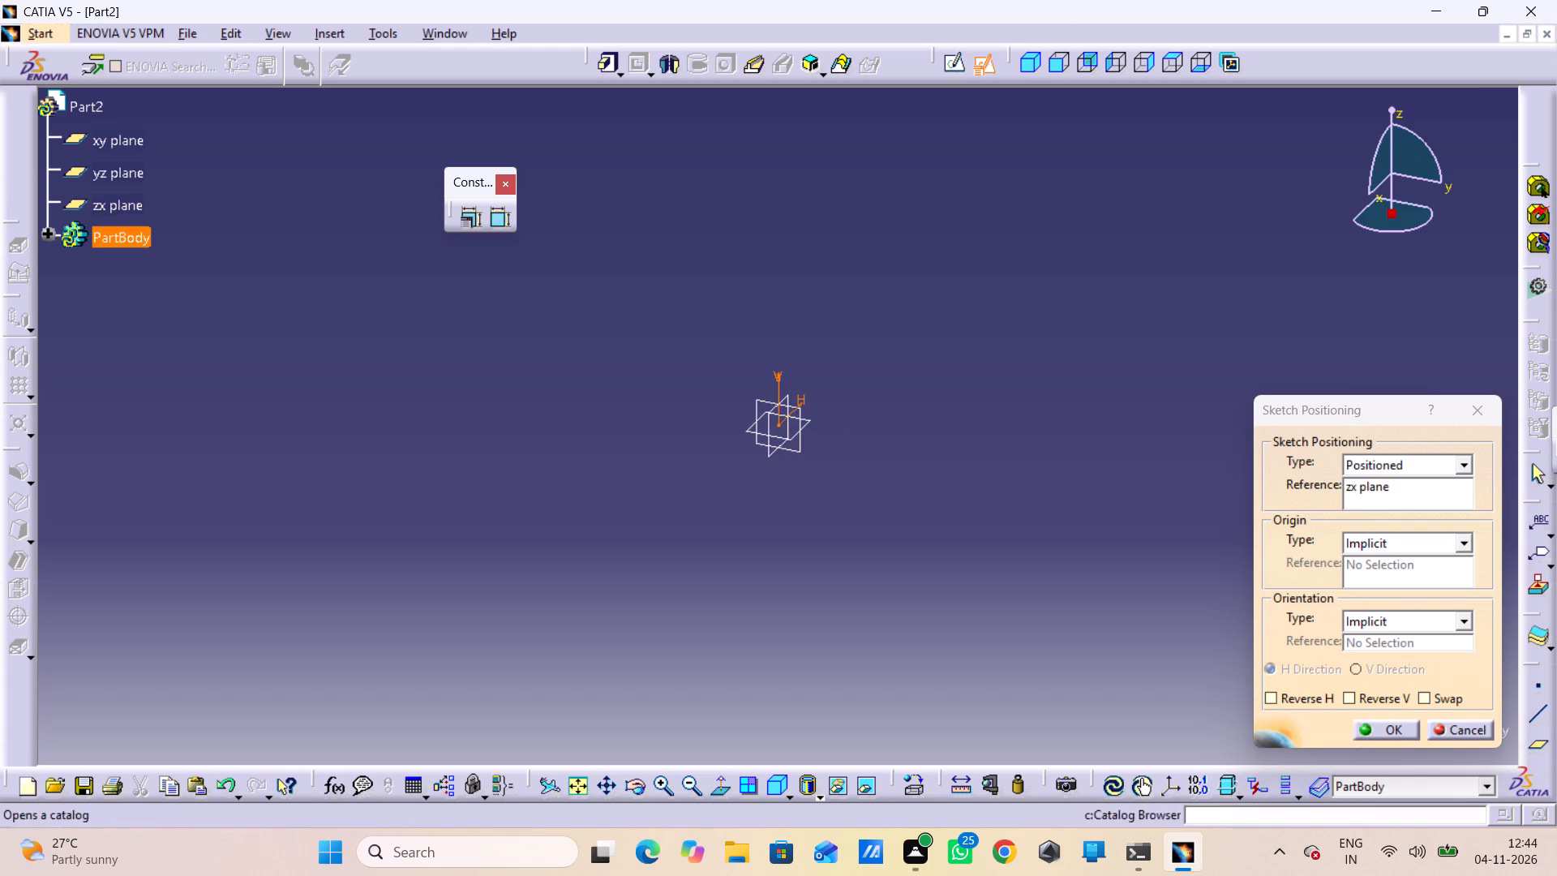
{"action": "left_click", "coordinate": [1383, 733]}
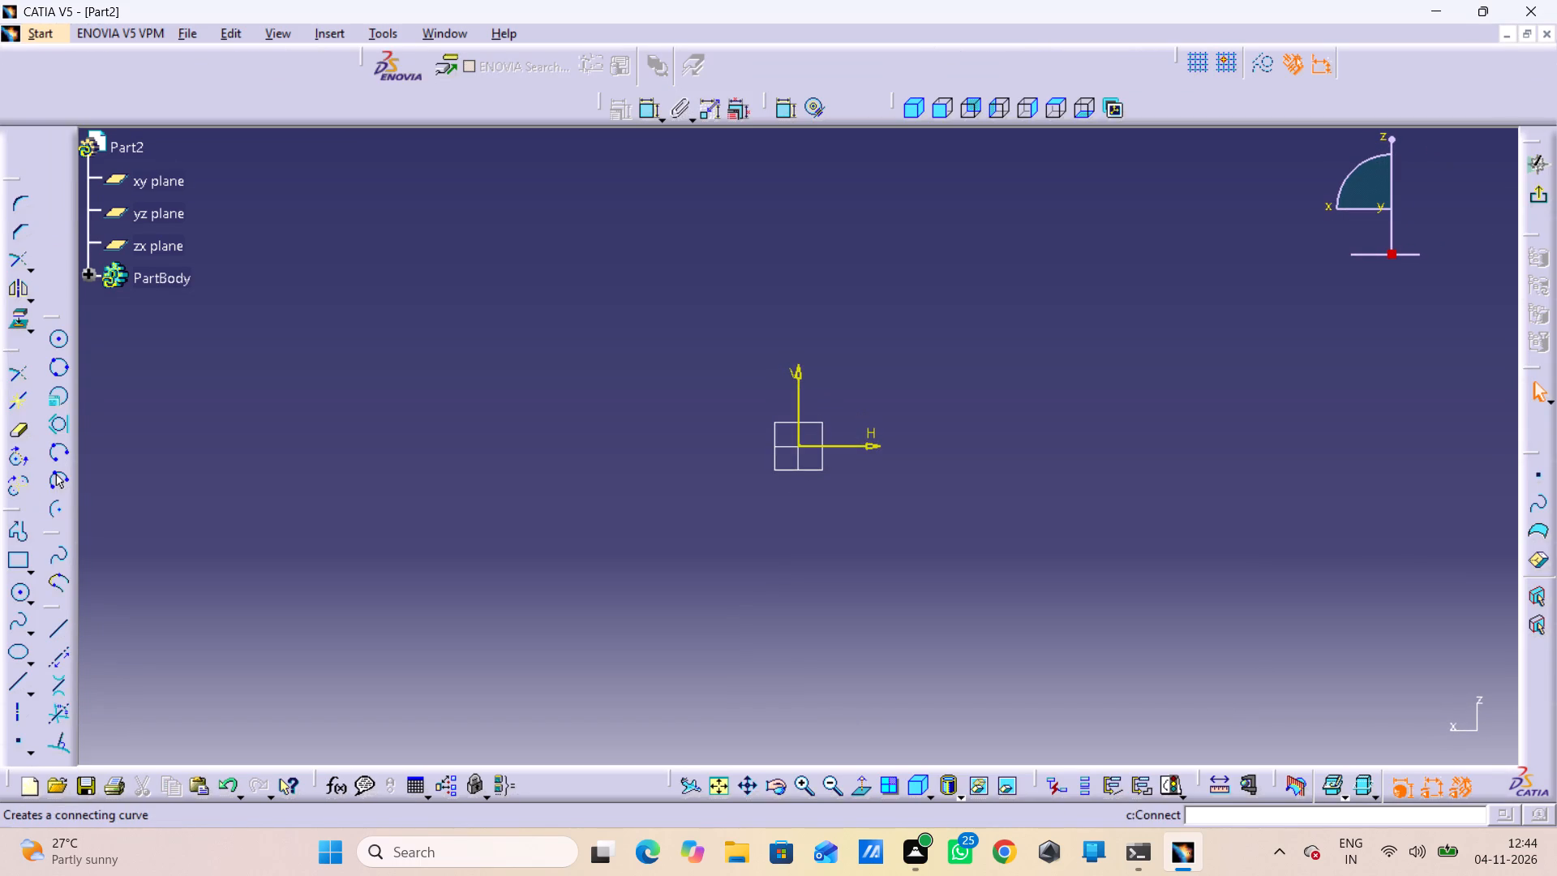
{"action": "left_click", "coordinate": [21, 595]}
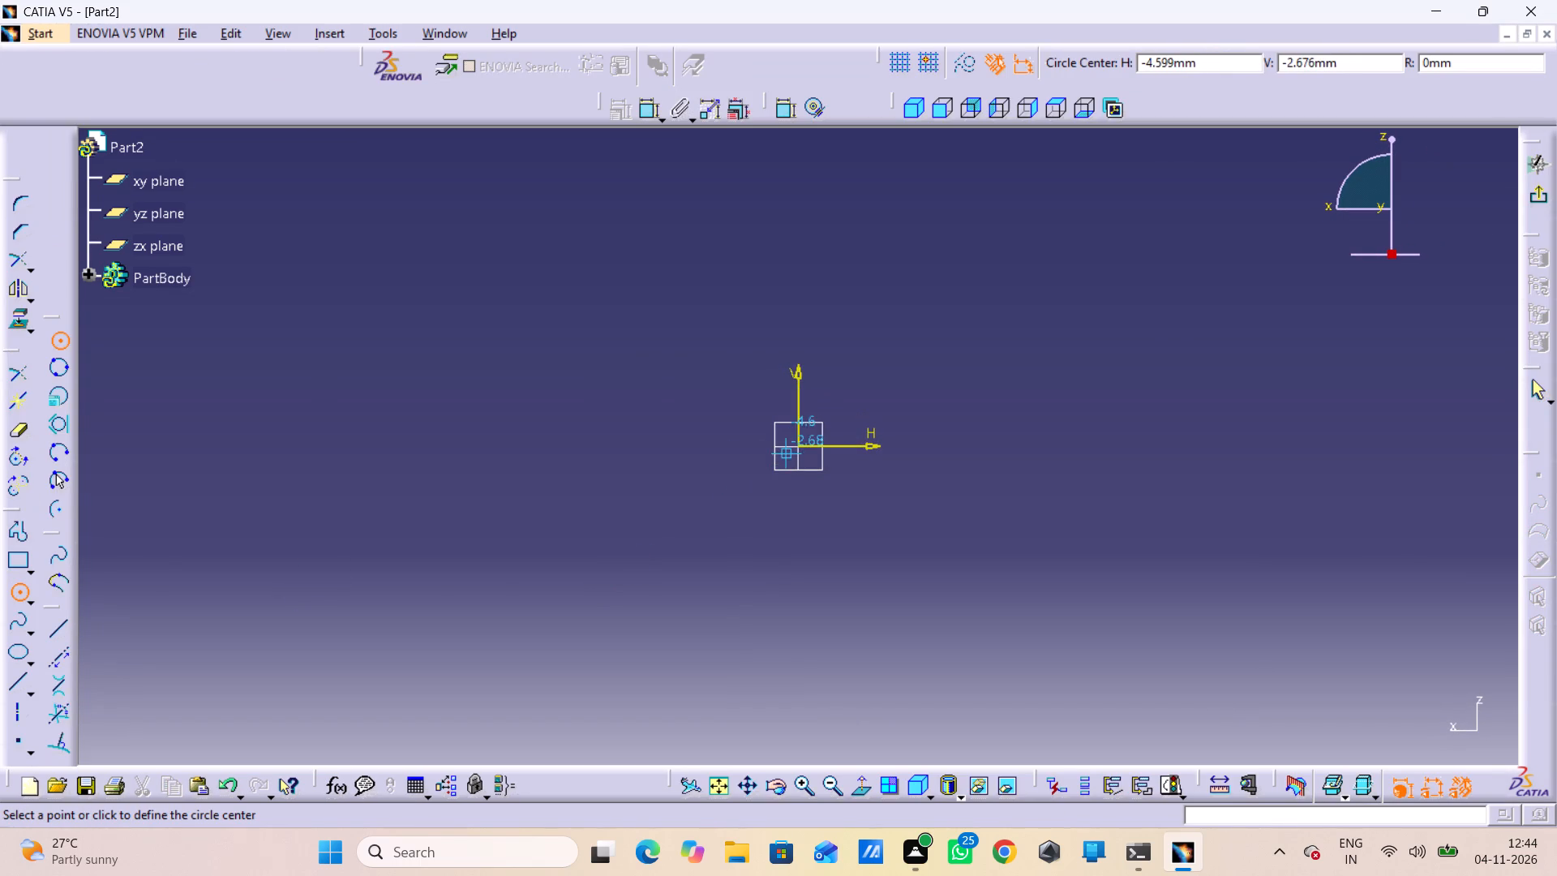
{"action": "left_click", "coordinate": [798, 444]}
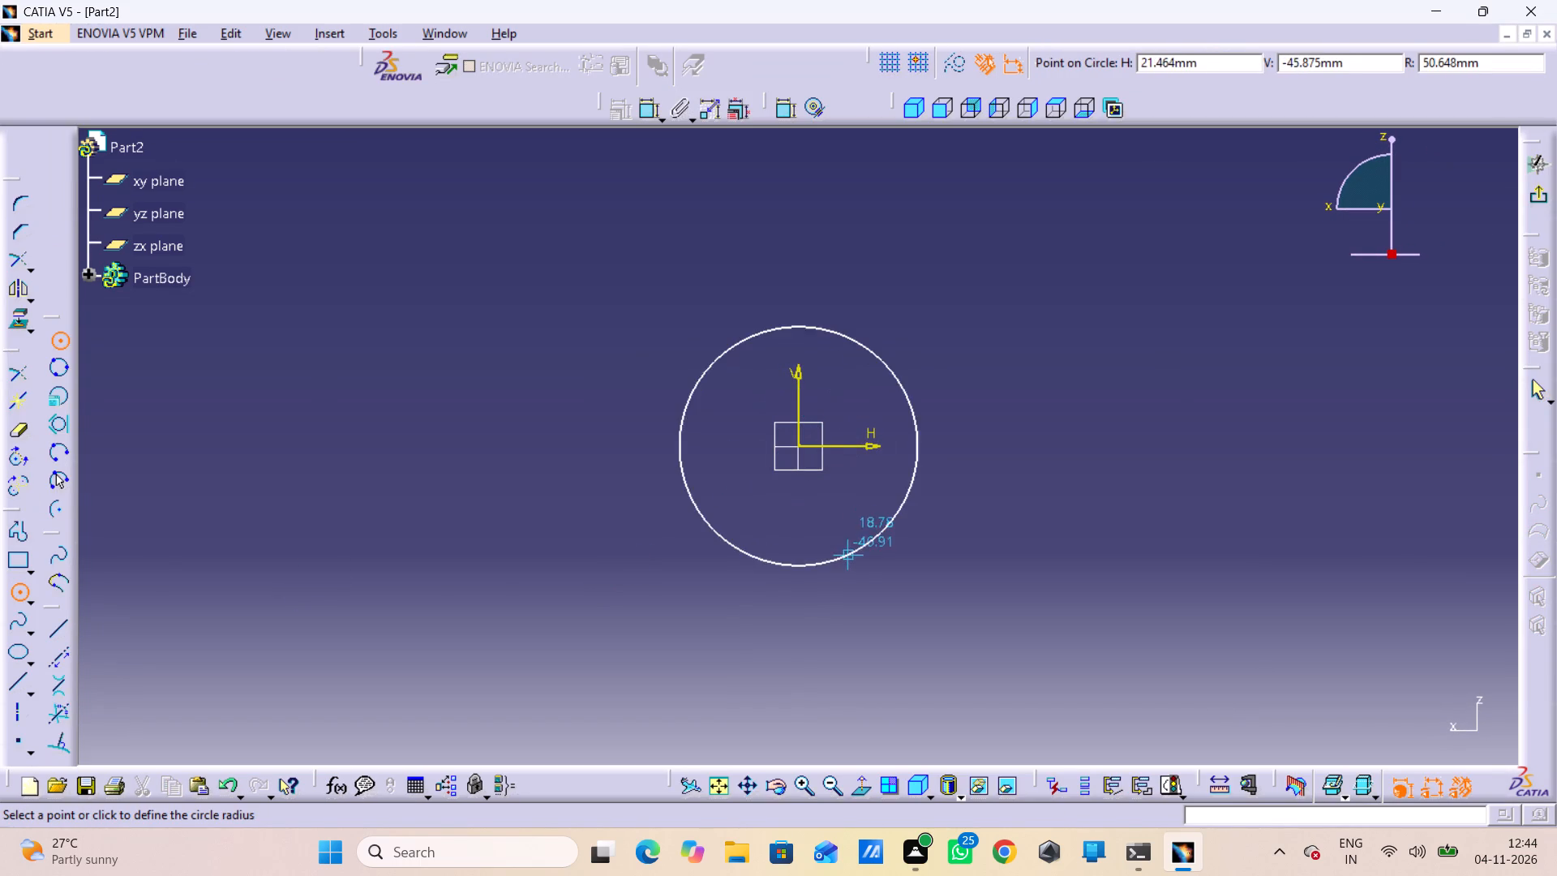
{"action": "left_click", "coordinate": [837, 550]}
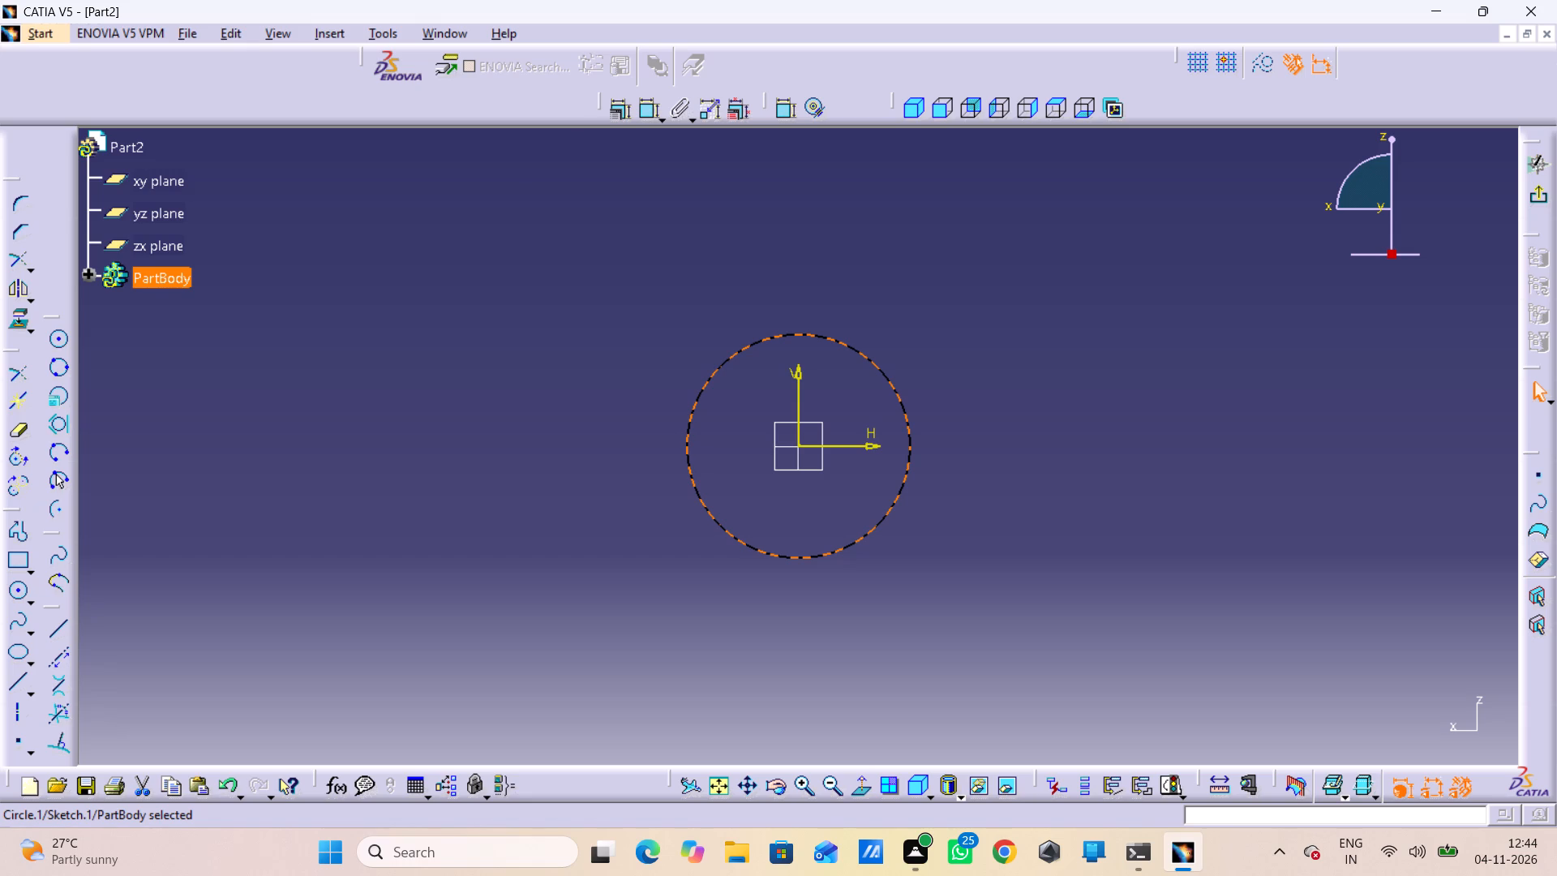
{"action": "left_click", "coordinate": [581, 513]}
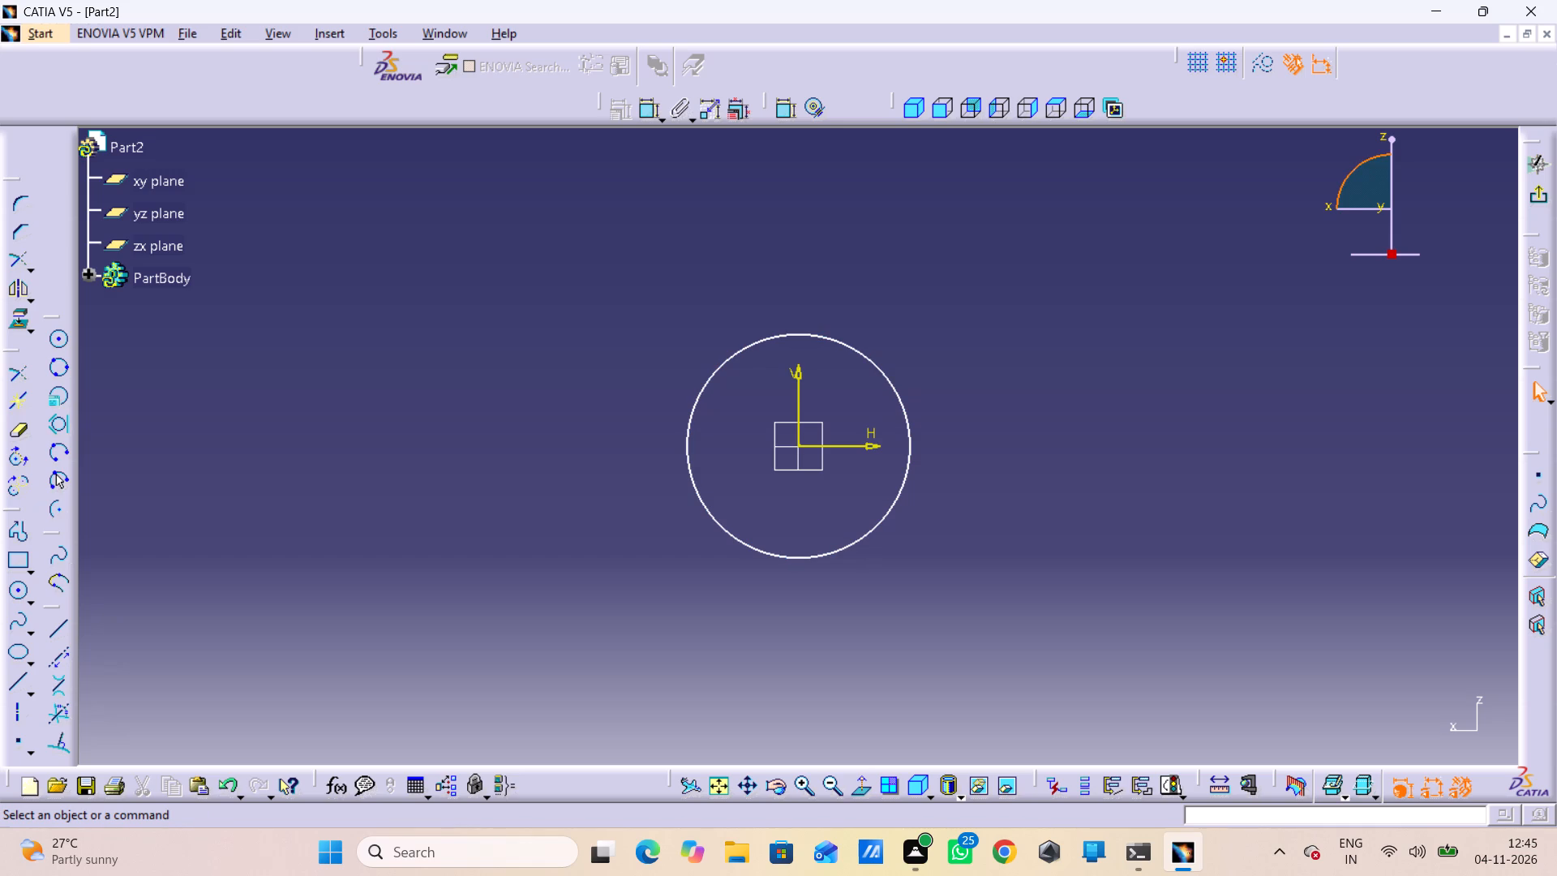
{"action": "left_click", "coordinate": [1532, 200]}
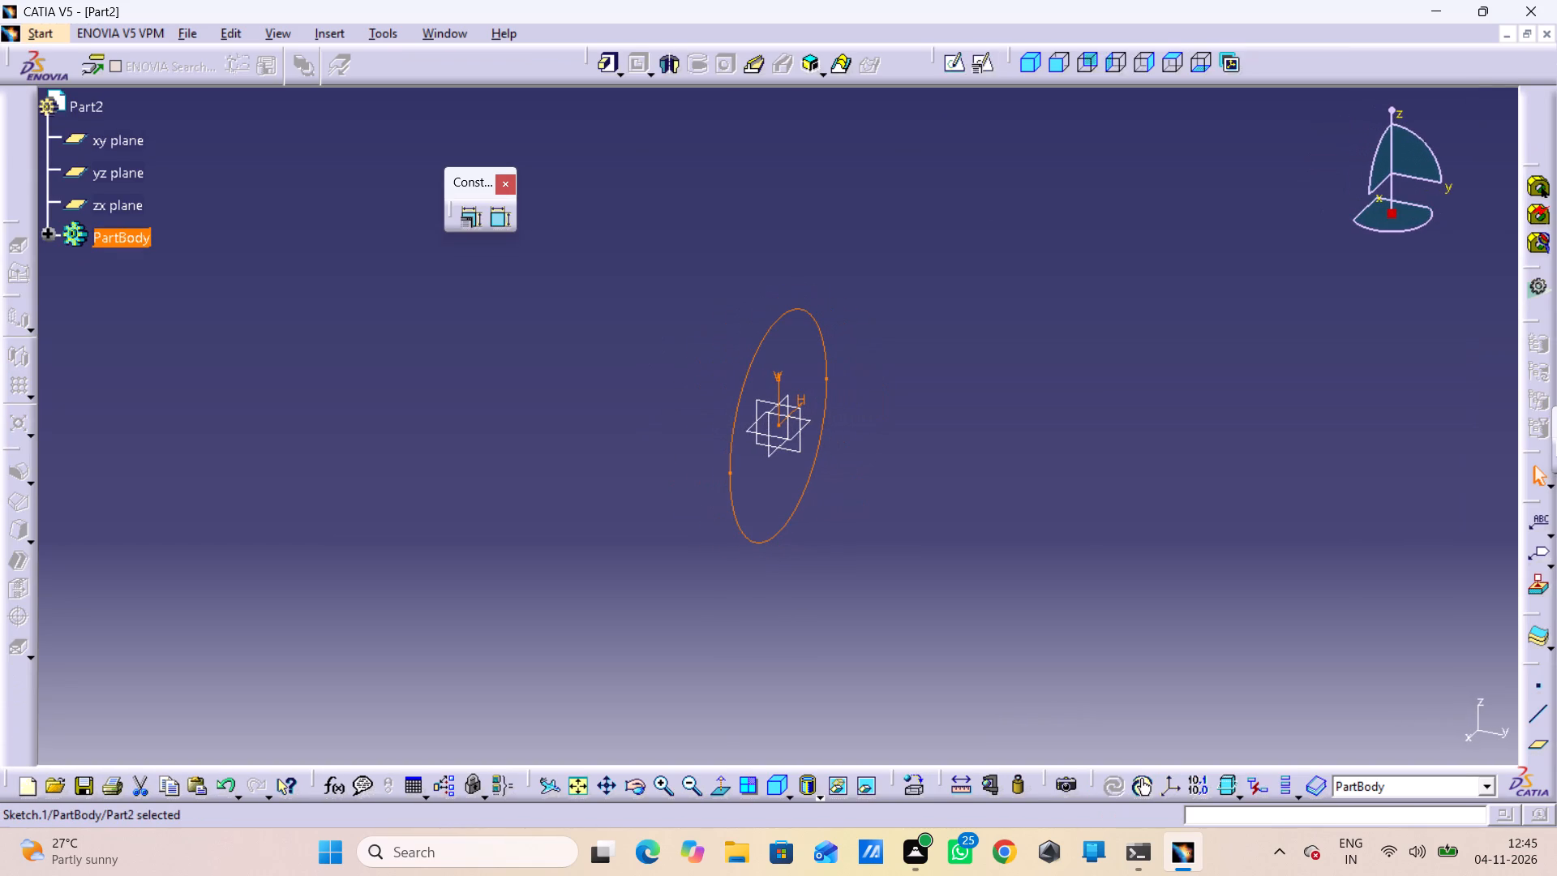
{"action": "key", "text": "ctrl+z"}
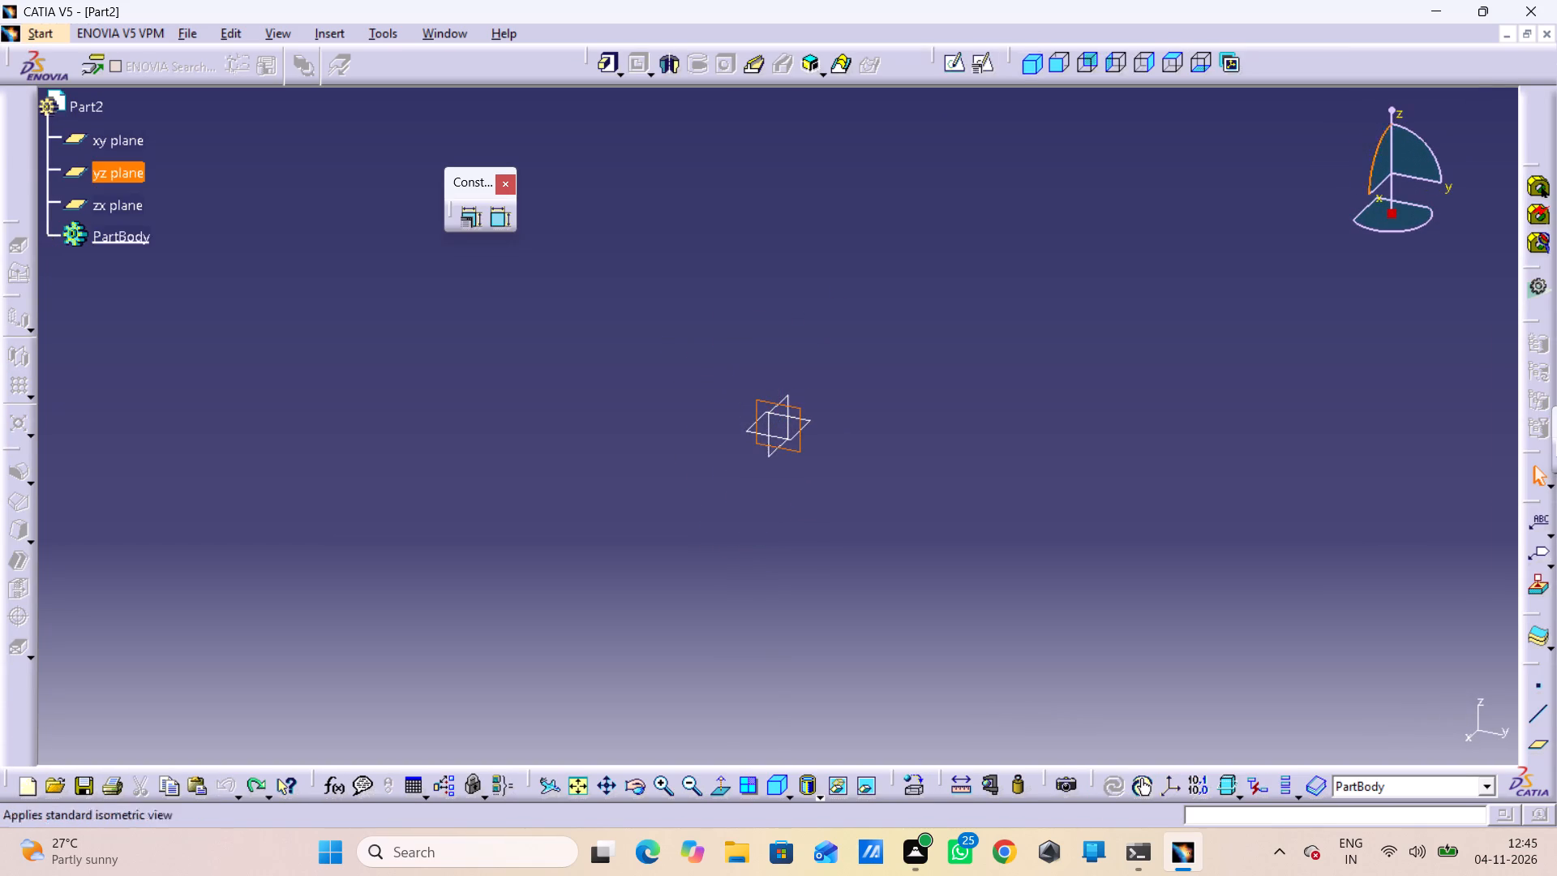
Open a positioned sketch on the yz plane with implicit origin and orientation and no axis reversed.
{"action": "left_click", "coordinate": [983, 65]}
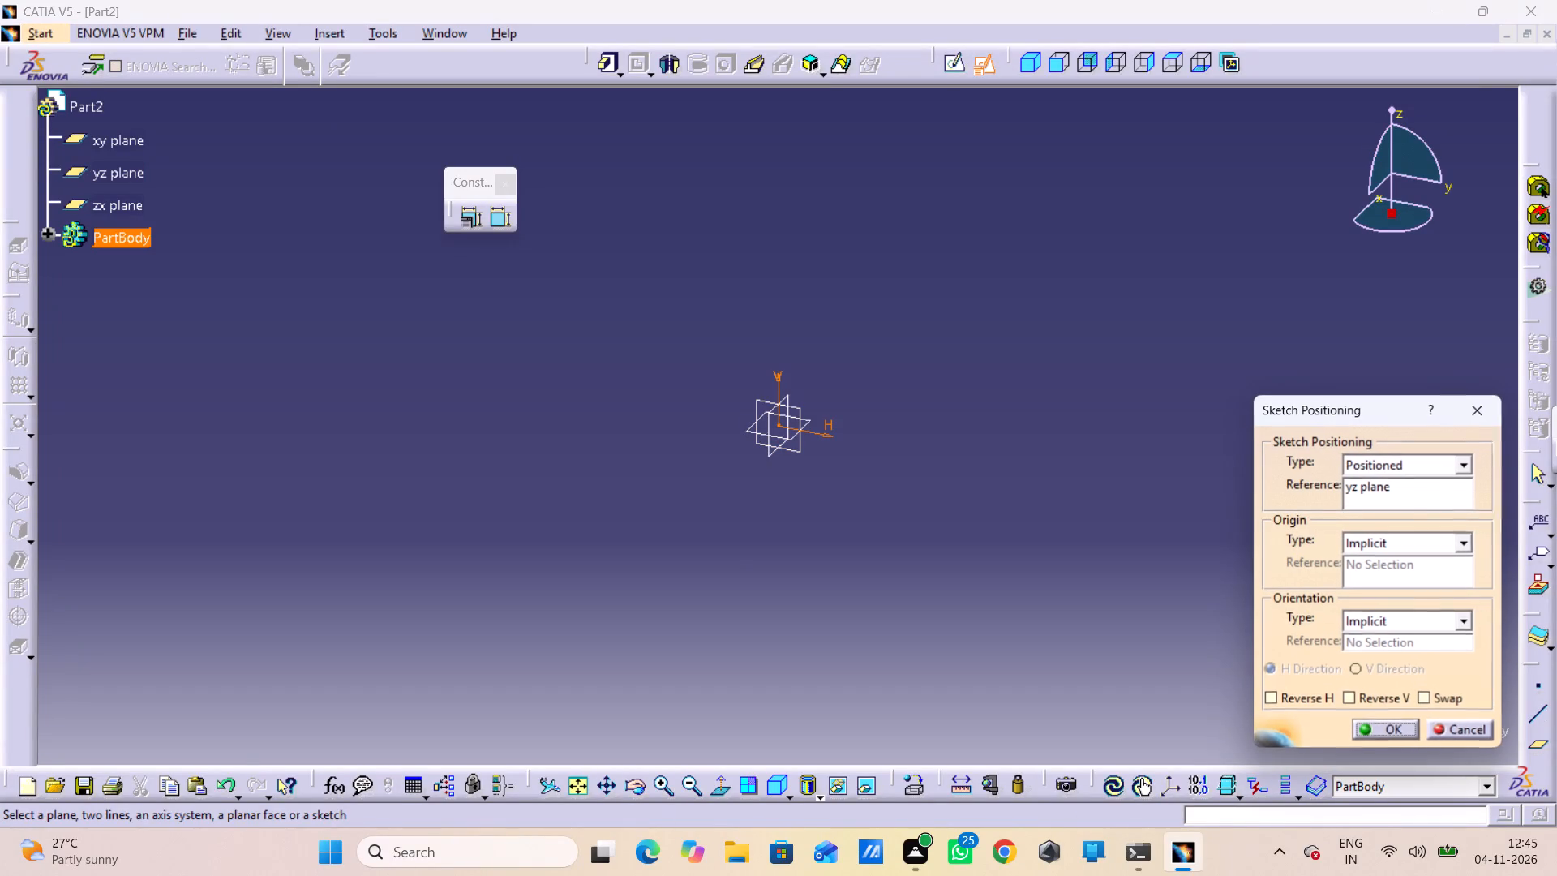
{"action": "left_click", "coordinate": [1388, 730]}
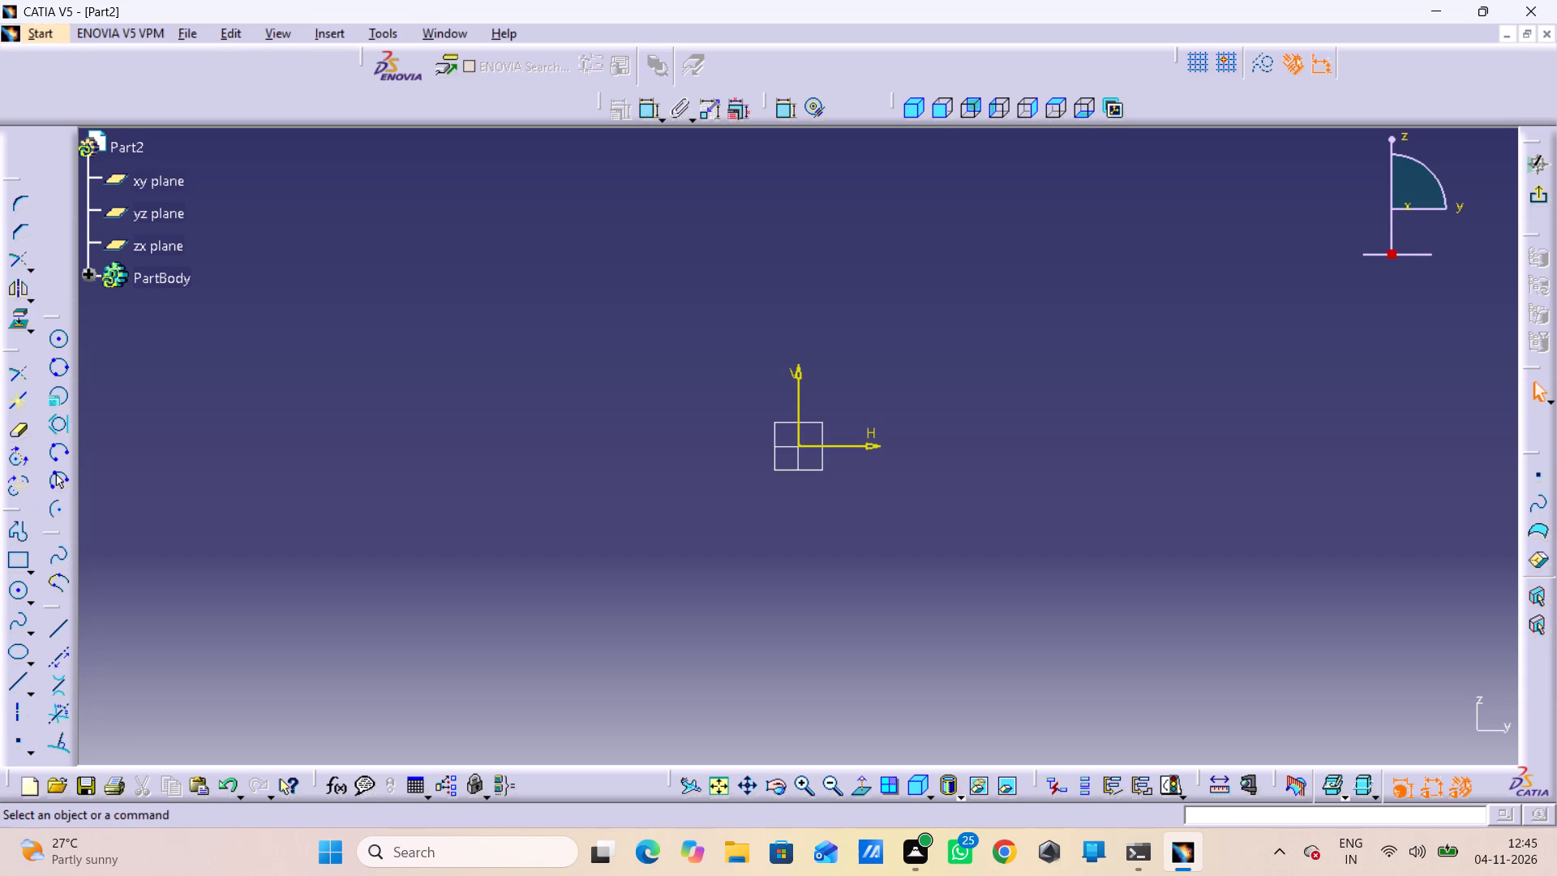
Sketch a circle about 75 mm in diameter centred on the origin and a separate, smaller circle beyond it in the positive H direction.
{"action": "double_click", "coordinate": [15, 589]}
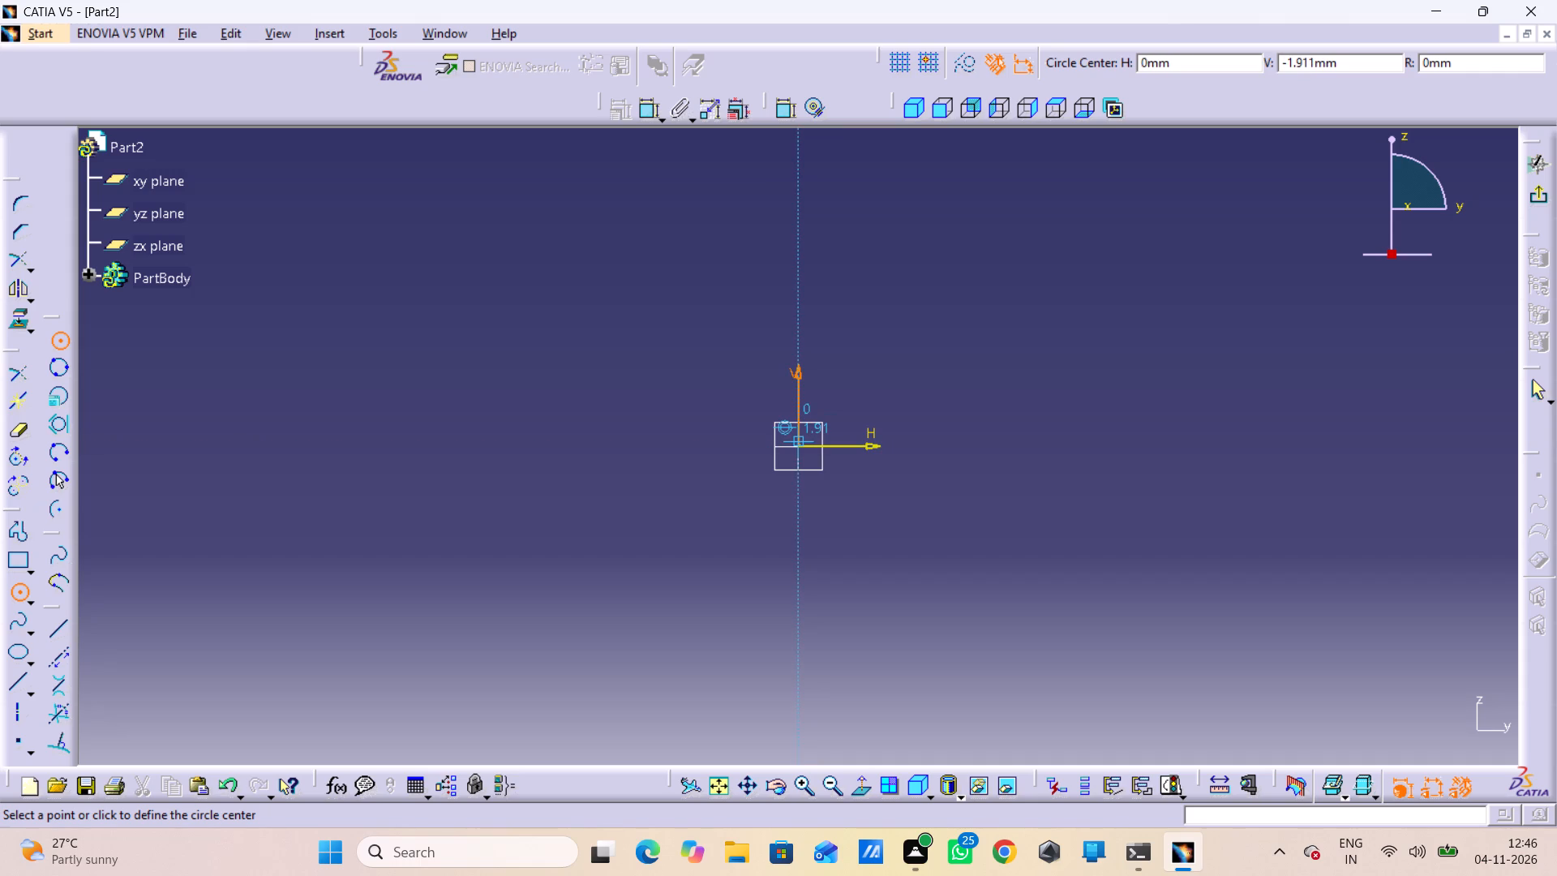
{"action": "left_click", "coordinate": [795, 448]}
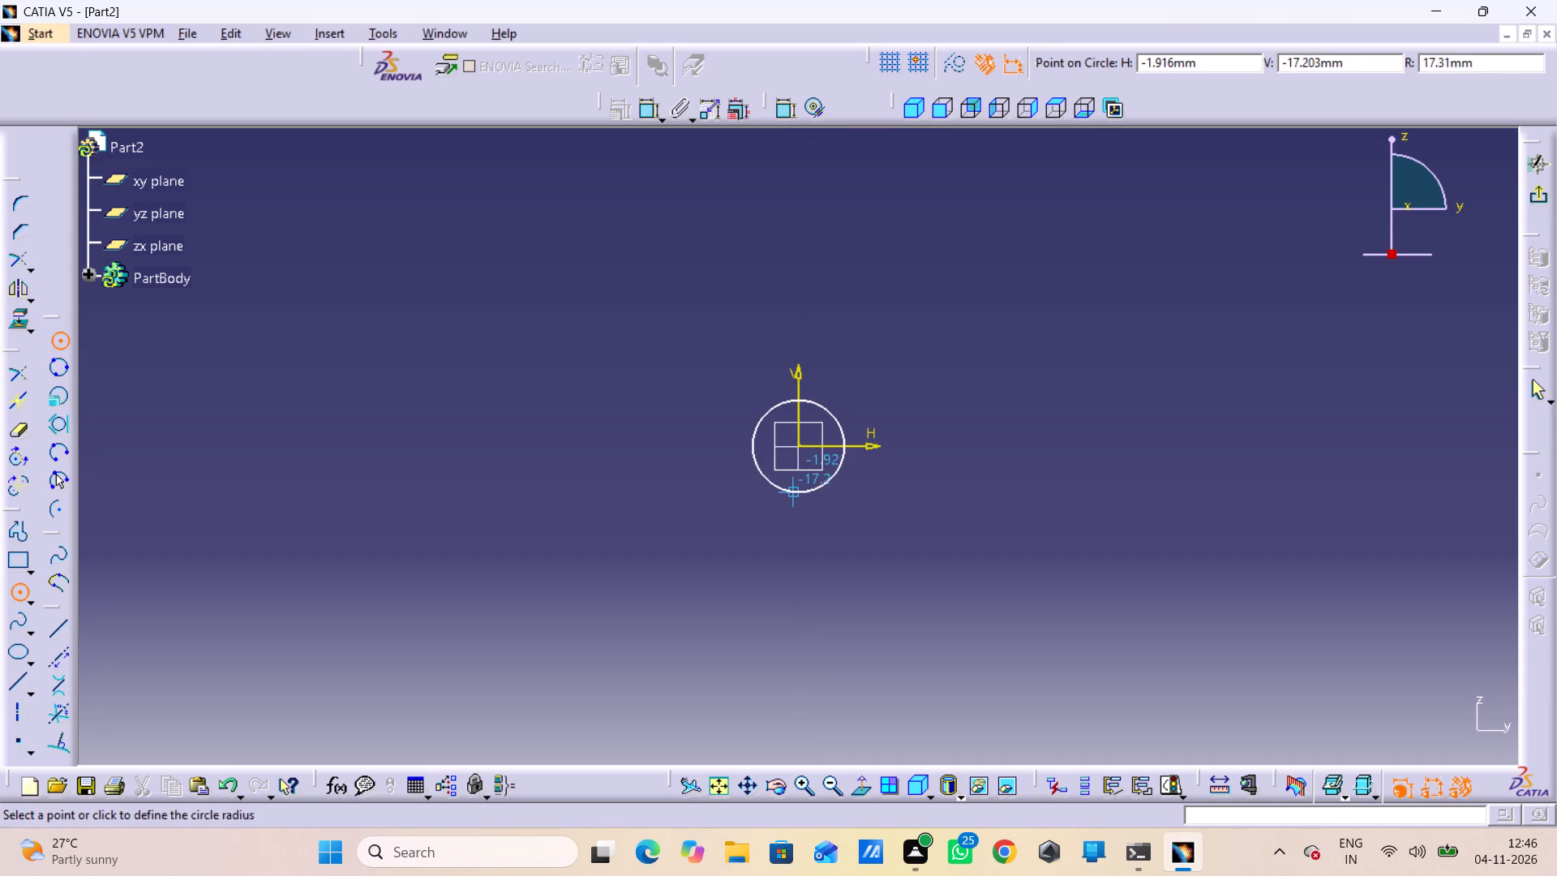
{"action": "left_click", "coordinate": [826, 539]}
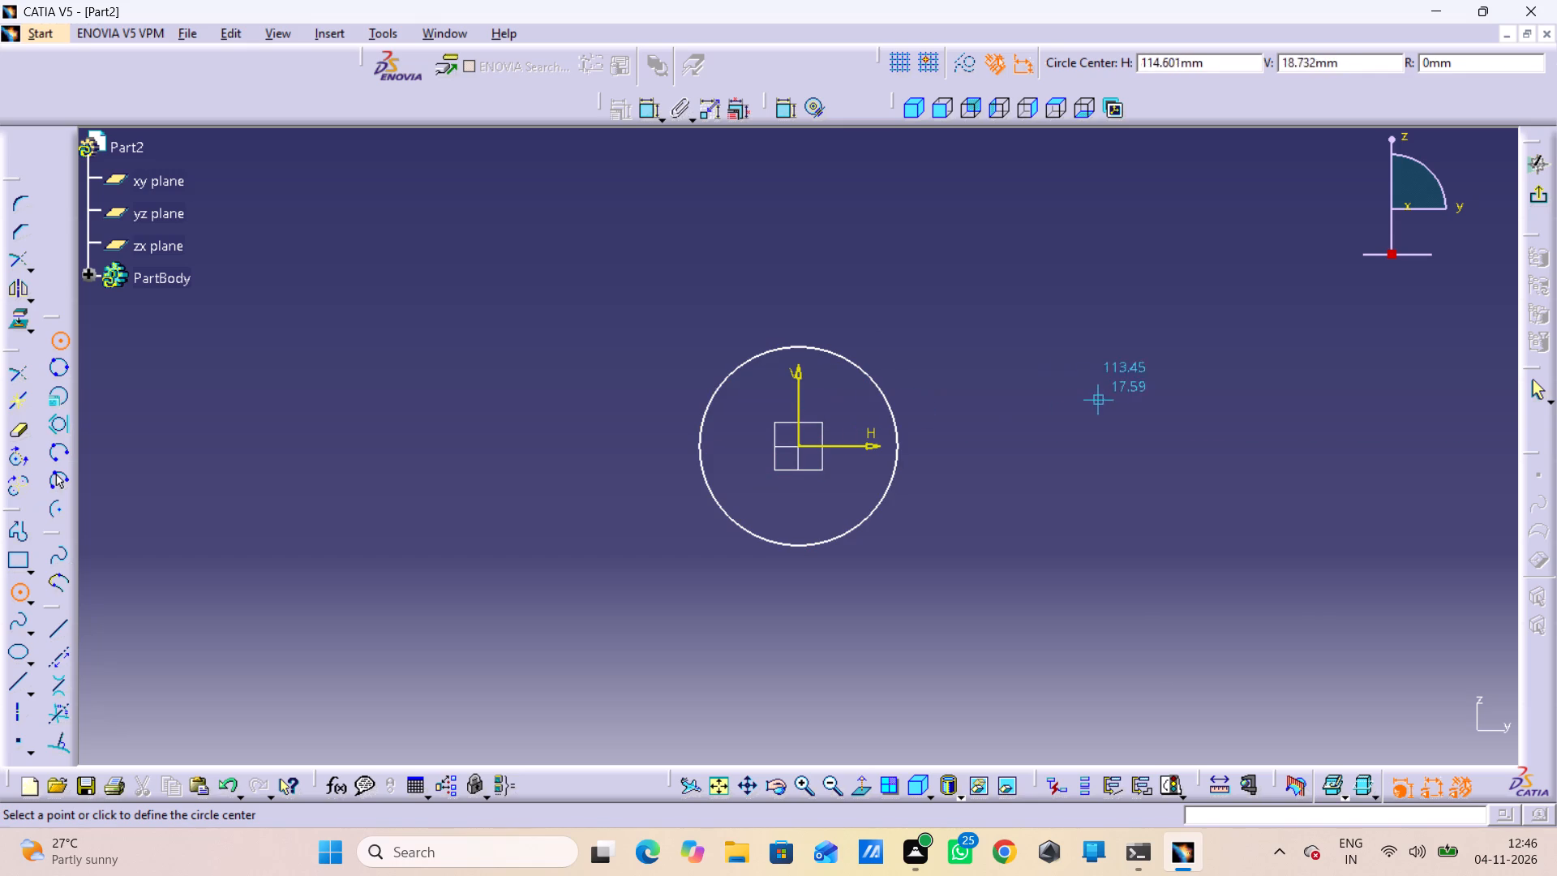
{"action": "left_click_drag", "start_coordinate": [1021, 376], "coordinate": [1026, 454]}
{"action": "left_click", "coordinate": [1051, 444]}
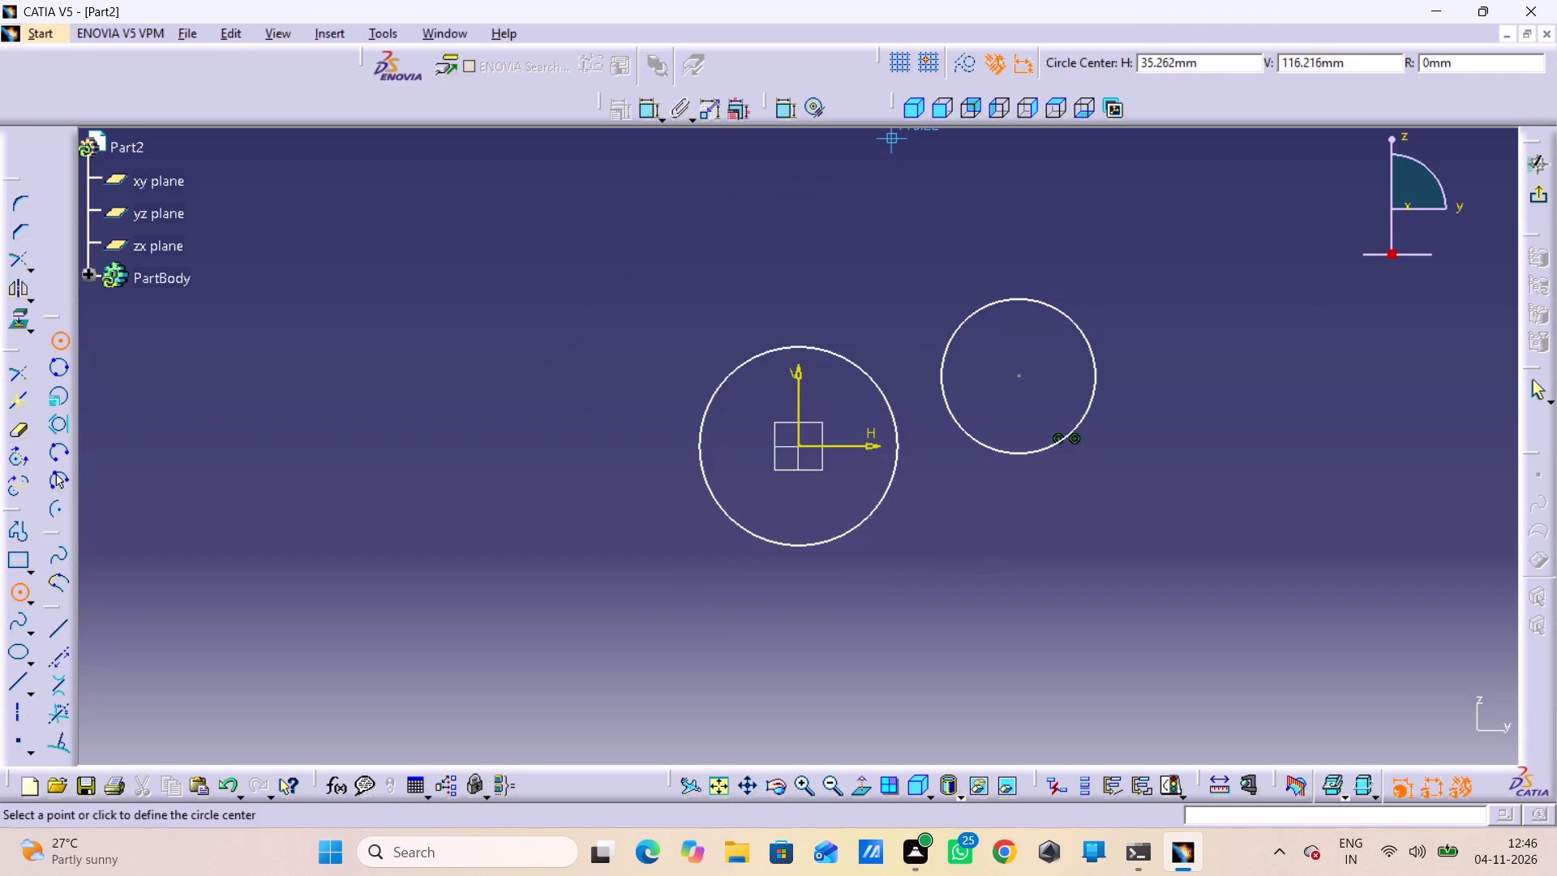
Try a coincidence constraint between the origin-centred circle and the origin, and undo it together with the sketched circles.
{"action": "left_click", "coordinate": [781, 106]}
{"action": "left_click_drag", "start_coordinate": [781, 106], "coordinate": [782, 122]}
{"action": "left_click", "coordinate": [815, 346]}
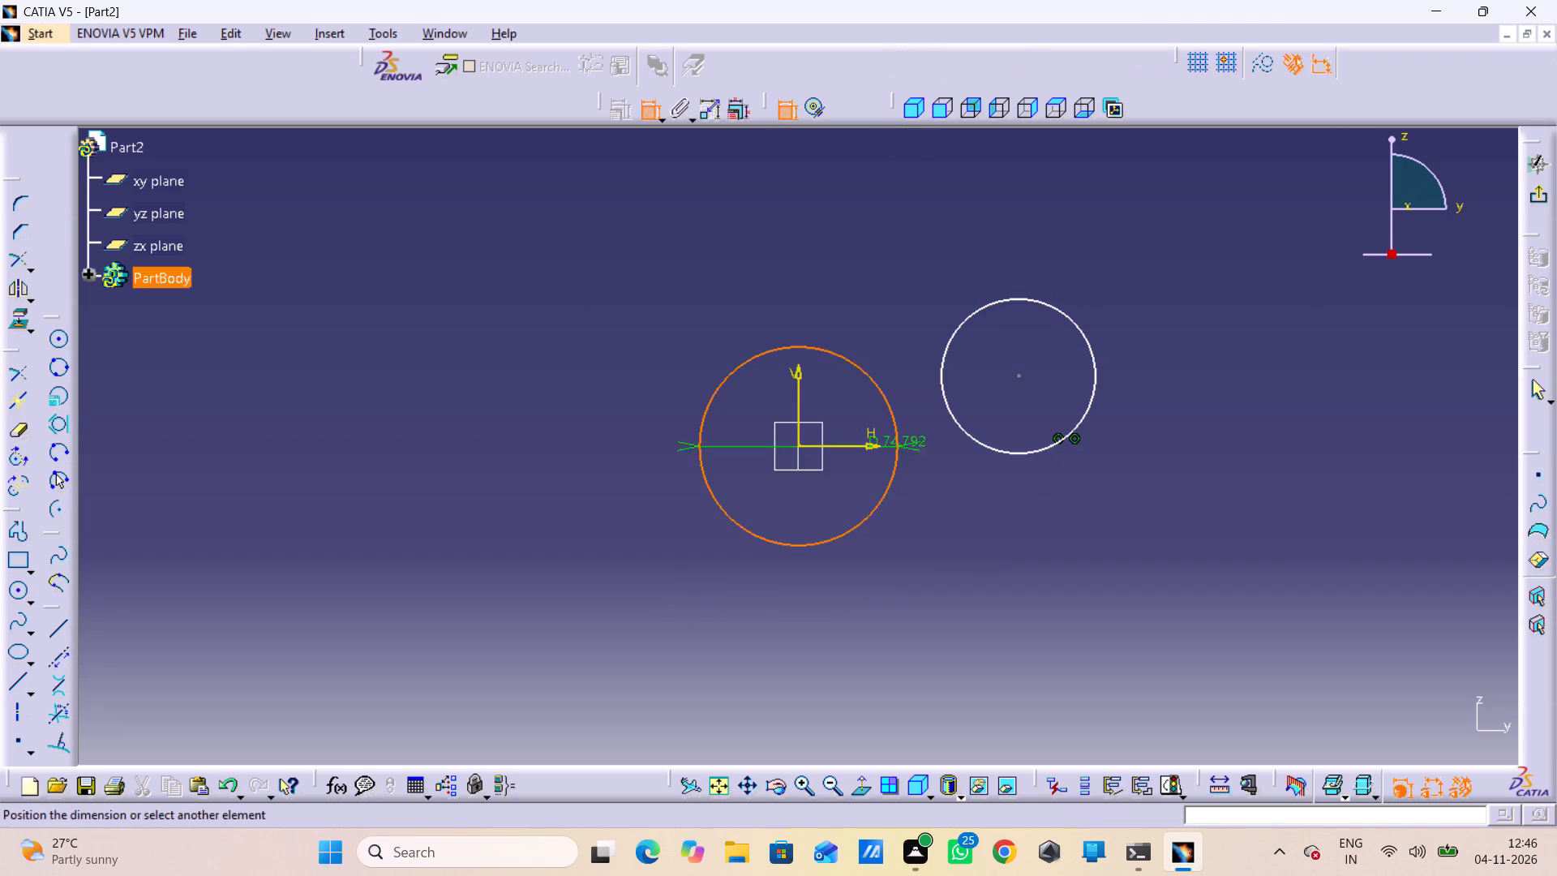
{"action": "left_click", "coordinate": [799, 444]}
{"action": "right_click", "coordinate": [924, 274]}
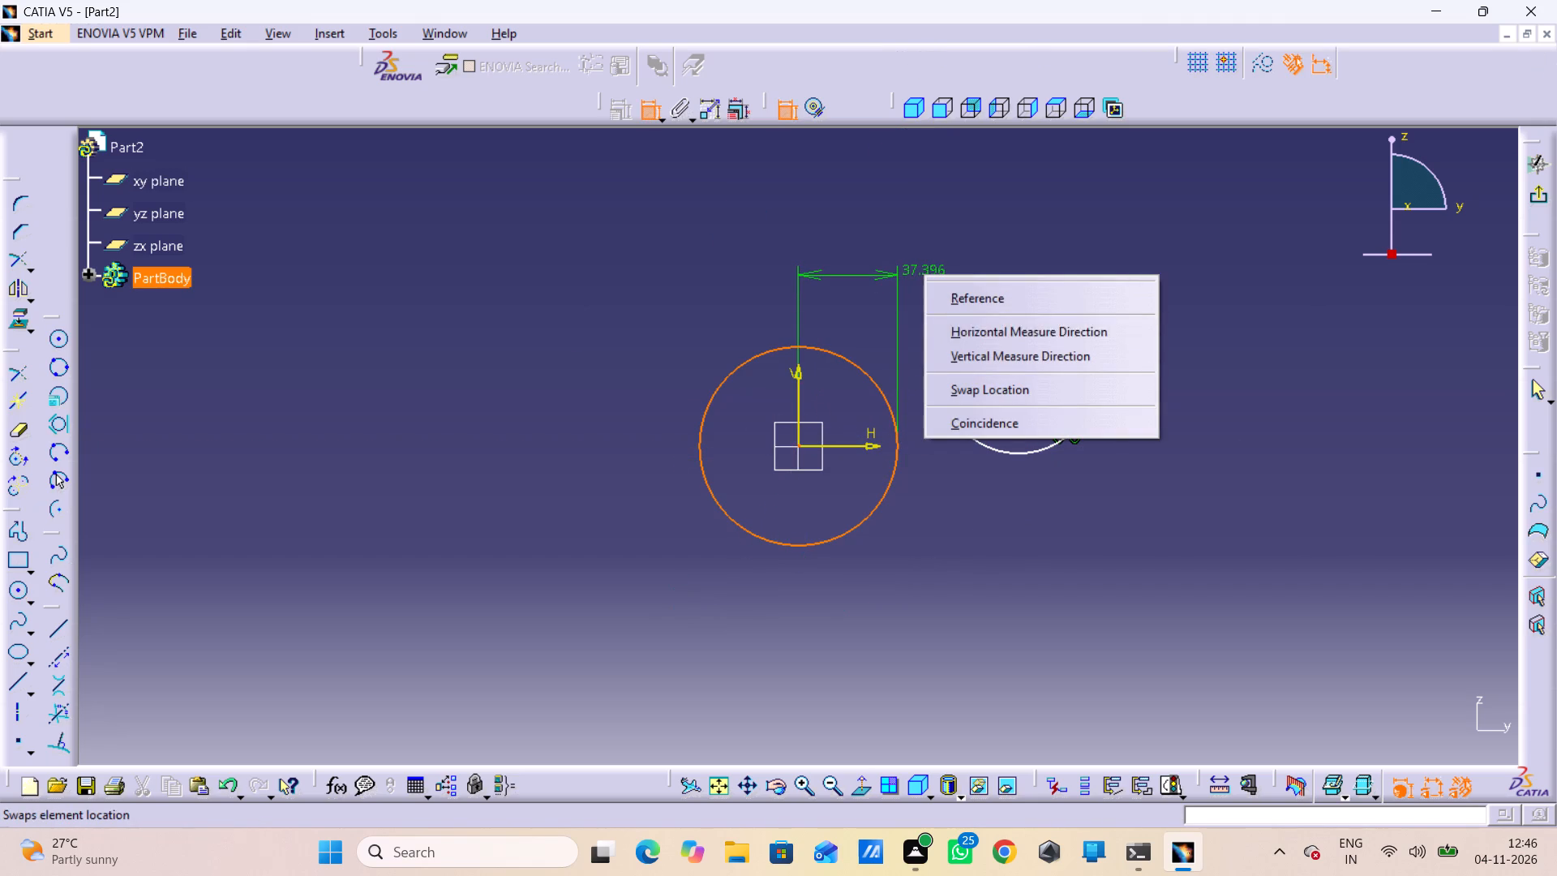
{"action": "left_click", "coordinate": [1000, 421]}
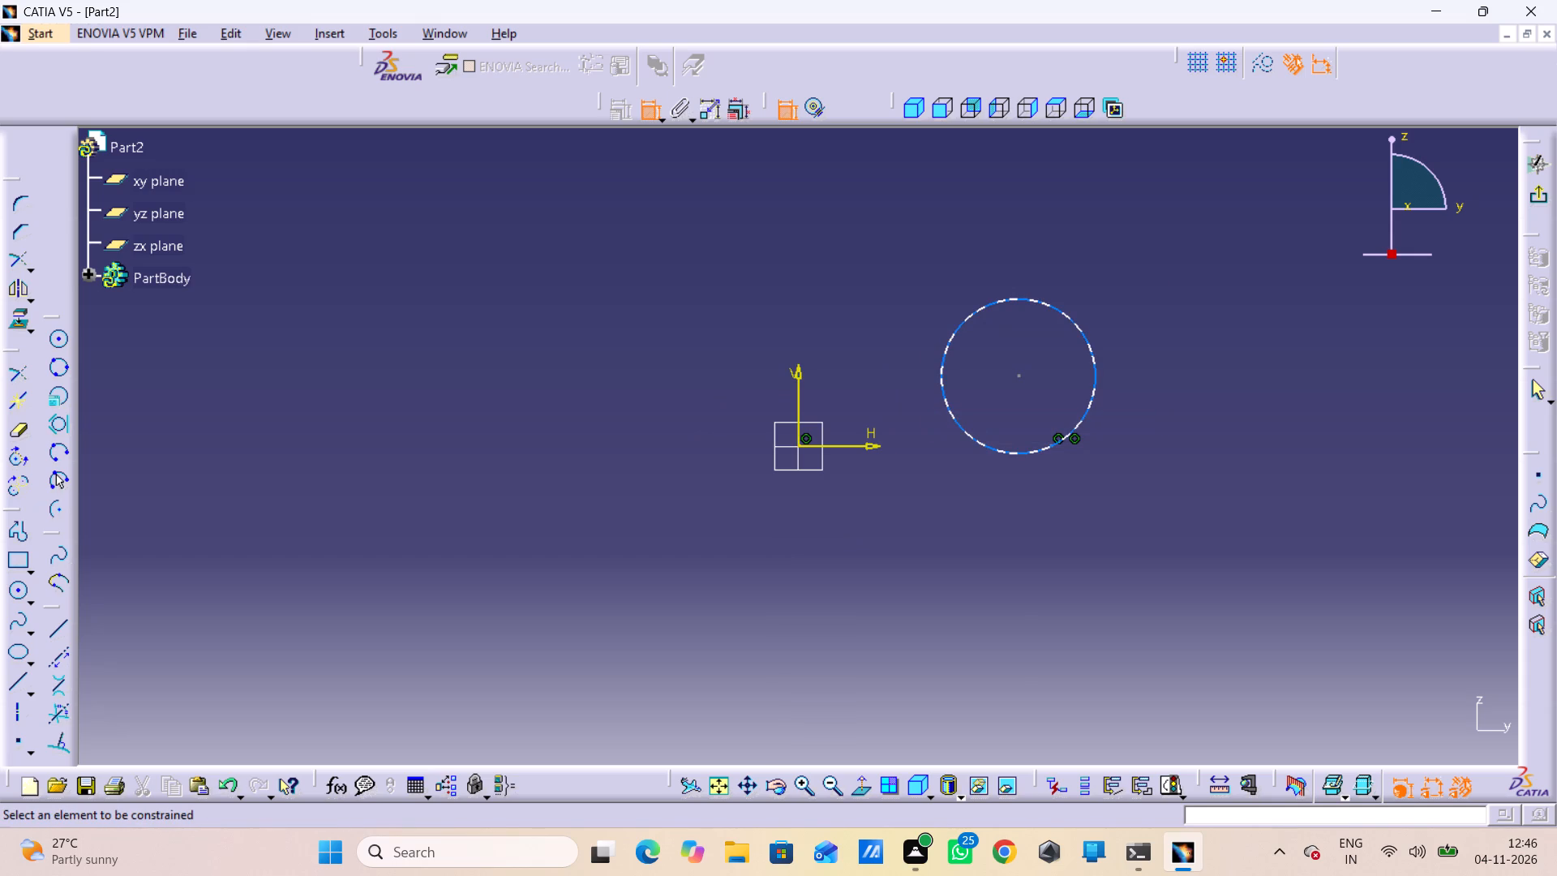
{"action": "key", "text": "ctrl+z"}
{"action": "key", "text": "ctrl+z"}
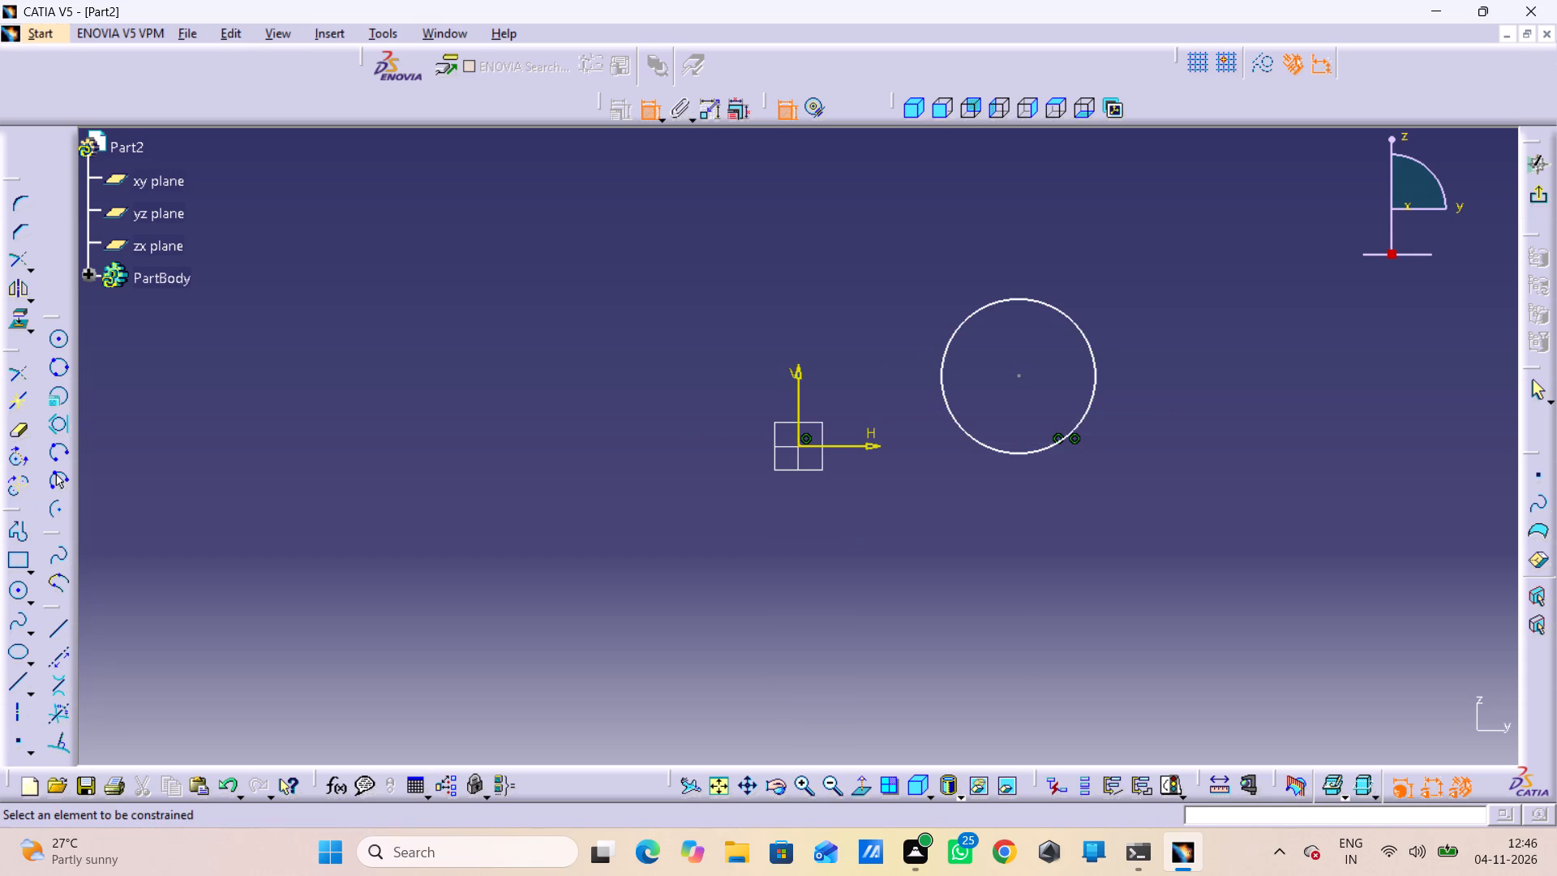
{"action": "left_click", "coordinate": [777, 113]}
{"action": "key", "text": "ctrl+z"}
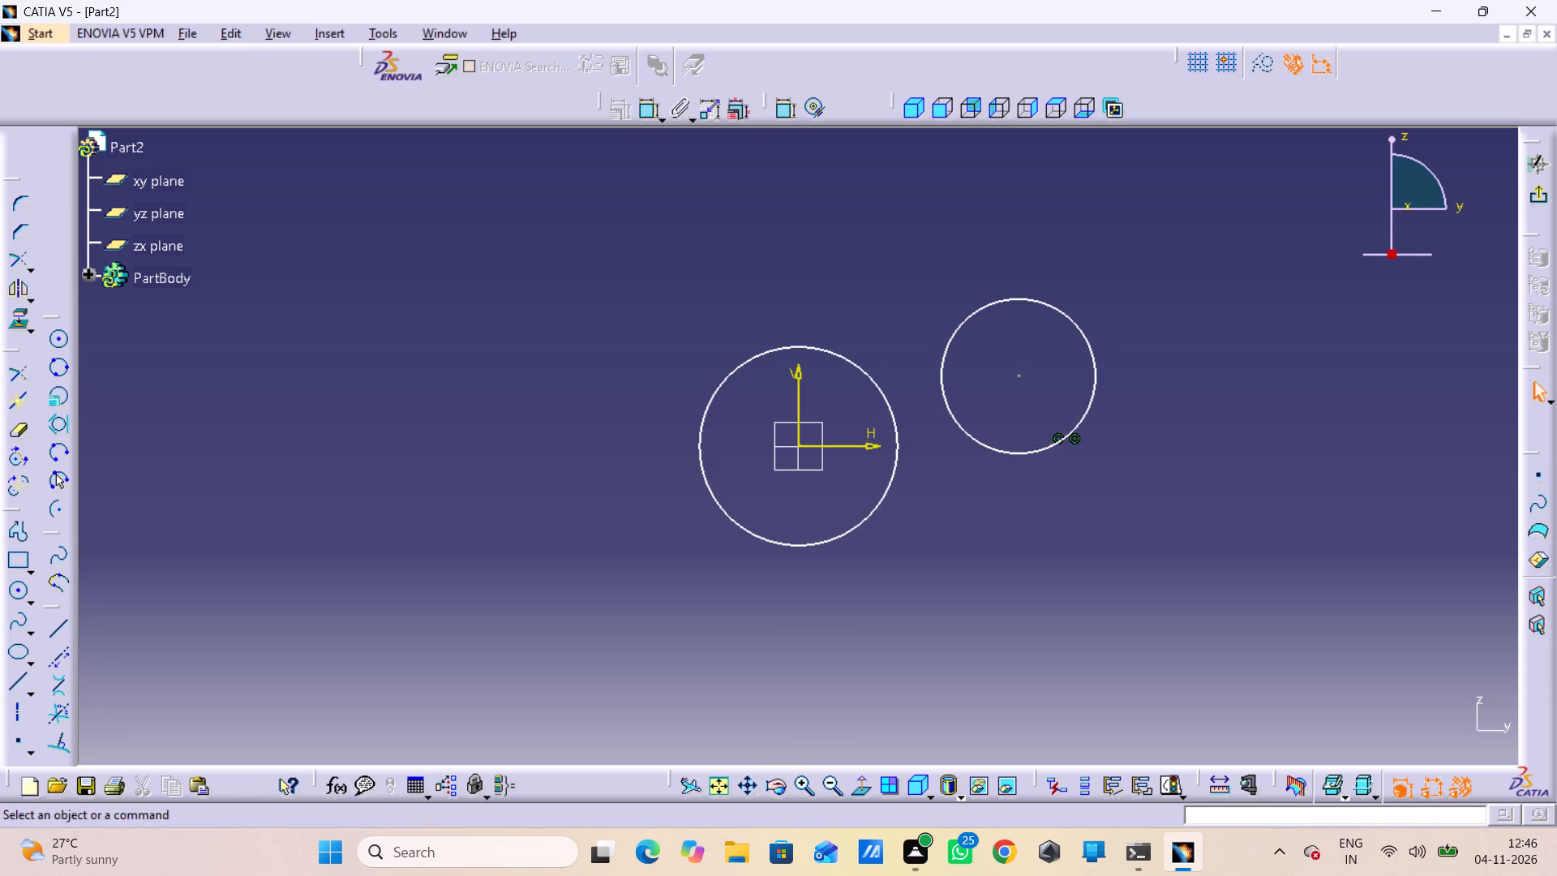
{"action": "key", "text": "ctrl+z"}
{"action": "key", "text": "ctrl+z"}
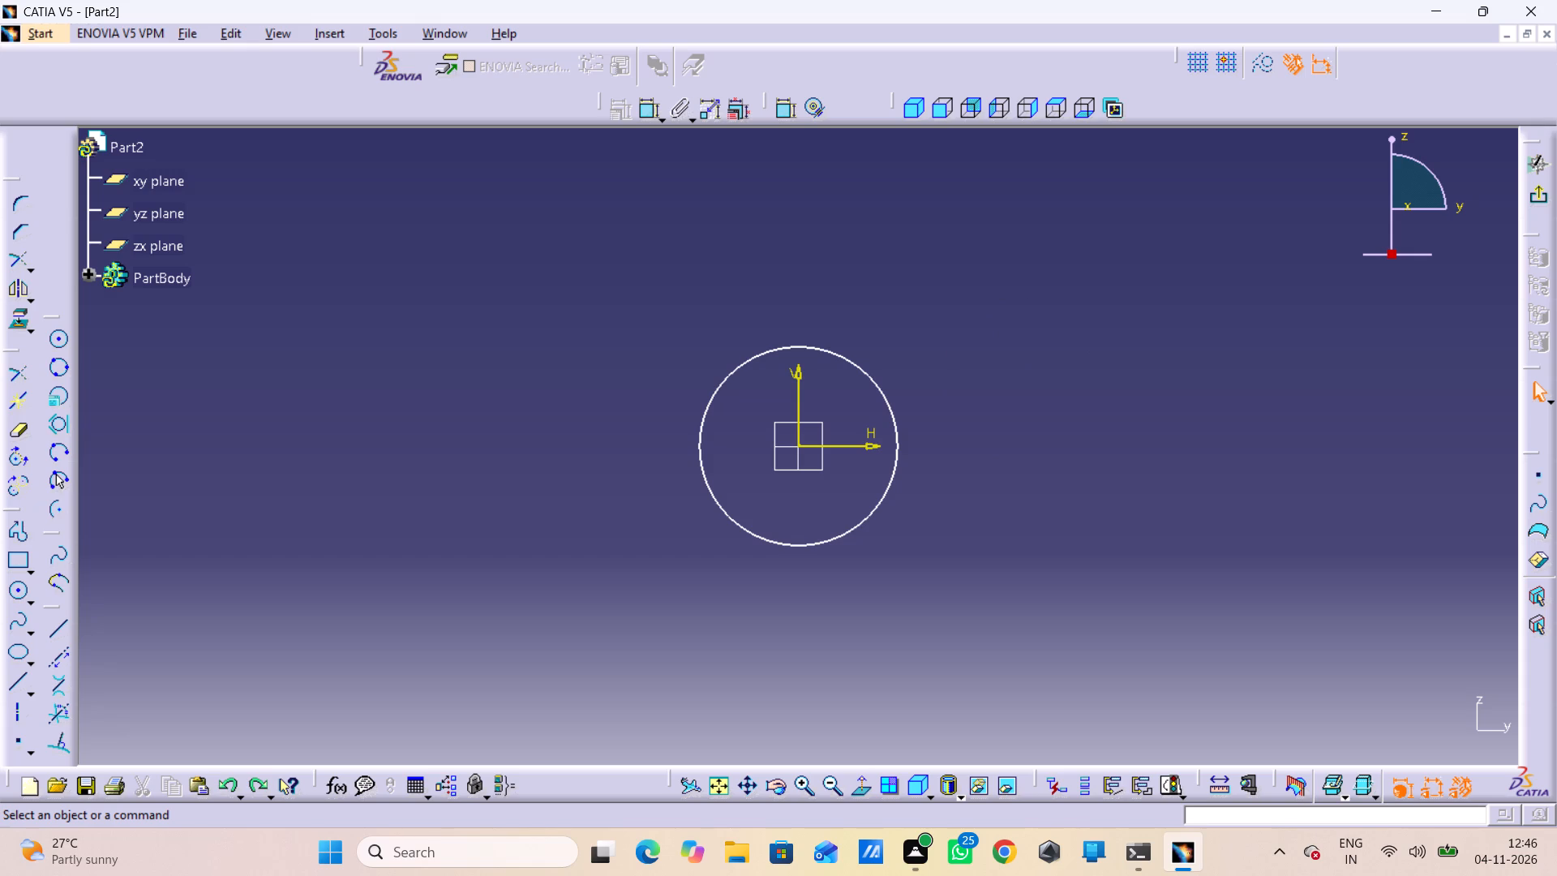
Sketch two concentric circles centred on the origin, about 73 mm and 52 mm in diameter.
{"action": "double_click", "coordinate": [60, 337]}
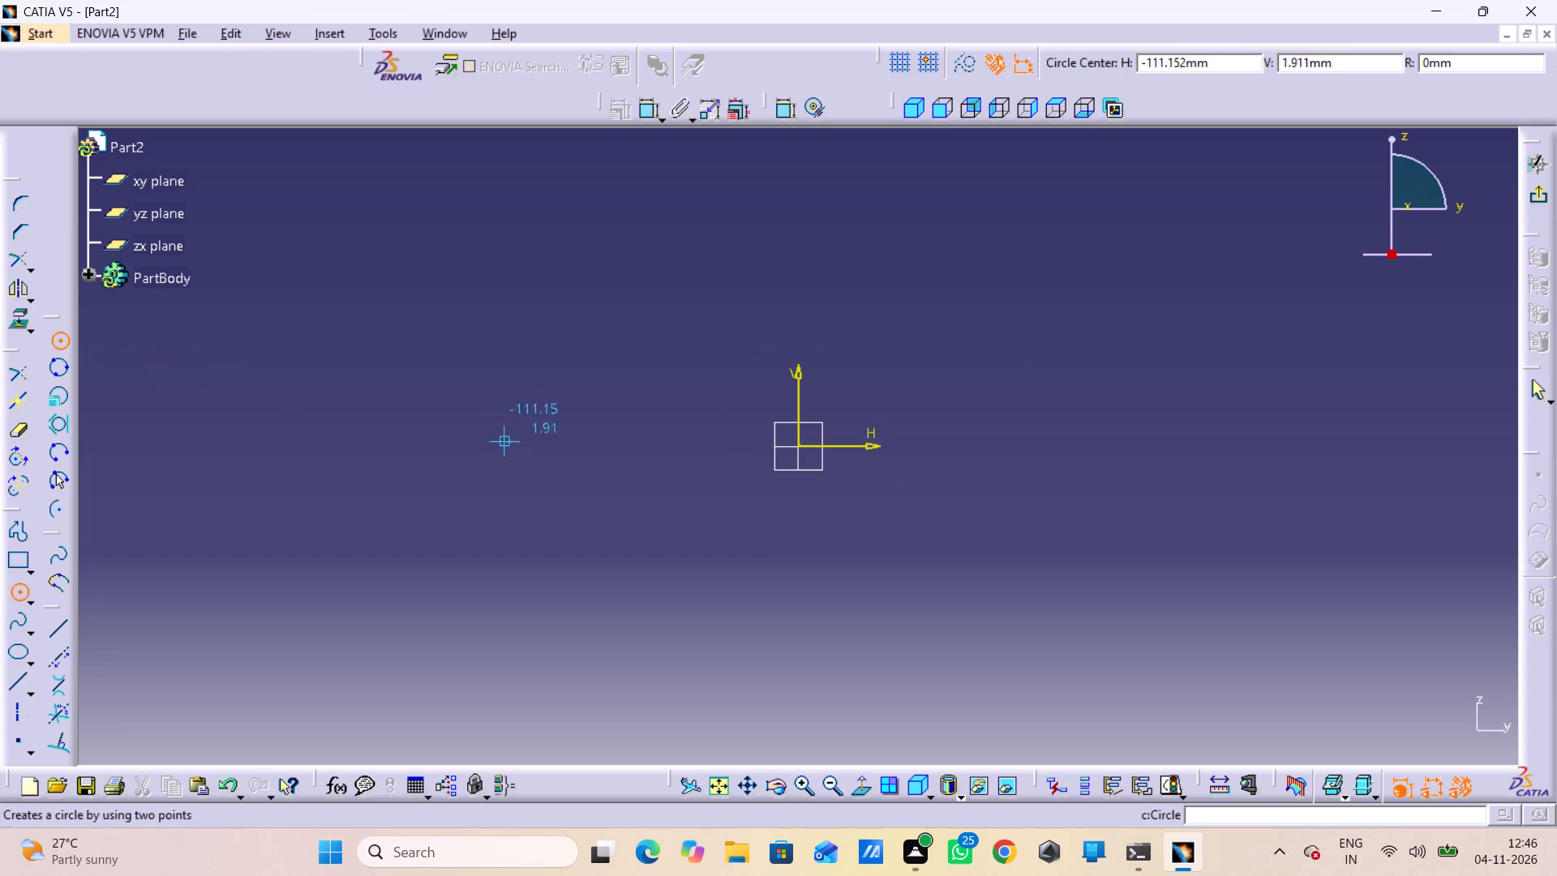
{"action": "left_click", "coordinate": [797, 443]}
{"action": "left_click", "coordinate": [887, 487]}
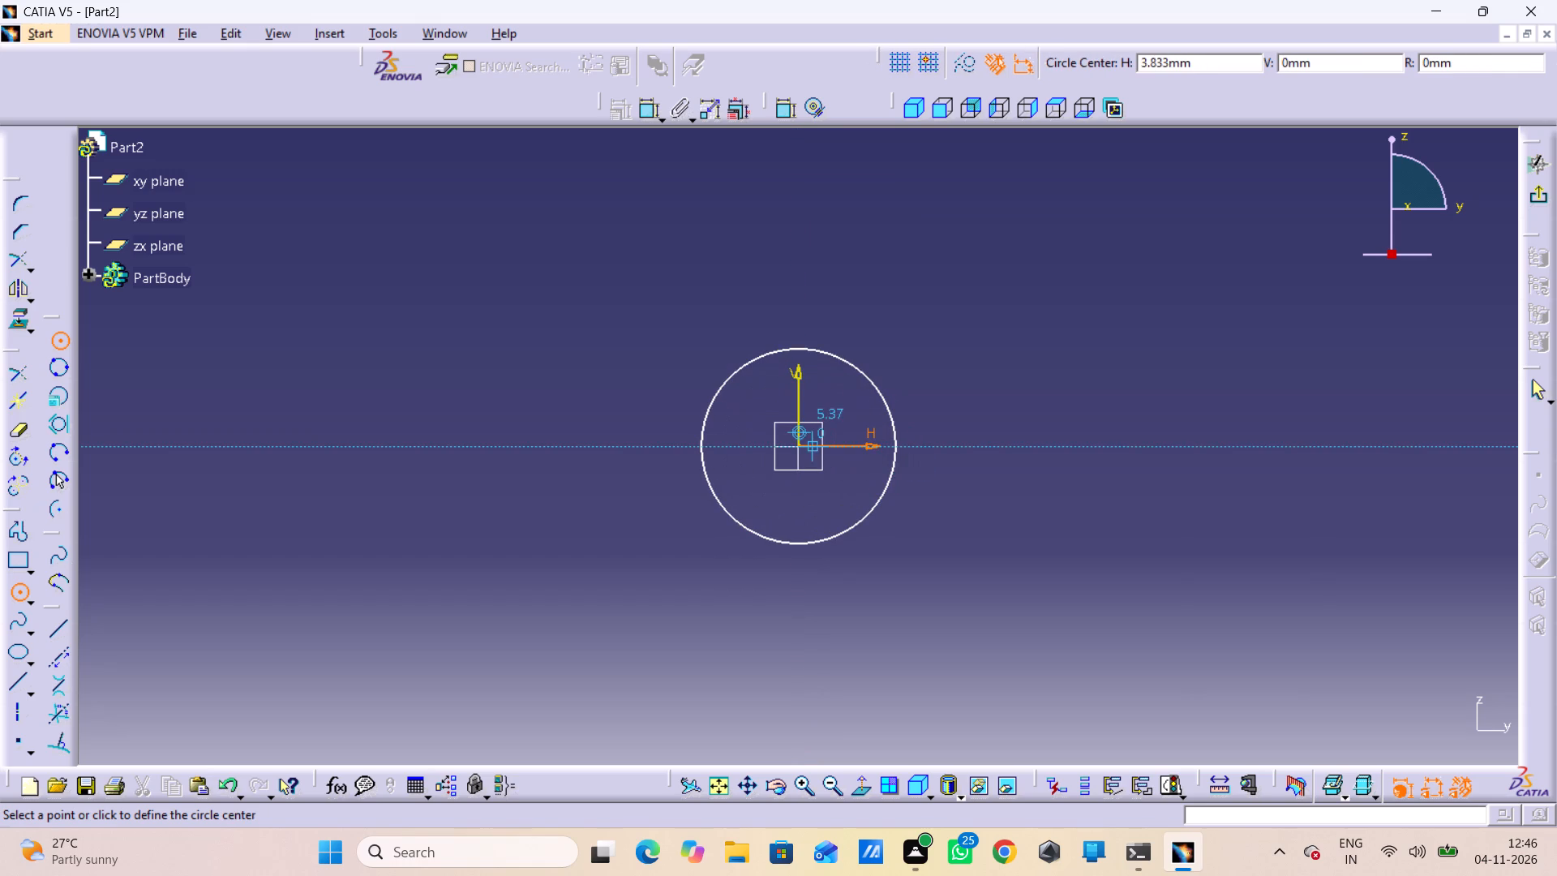
{"action": "left_click_drag", "start_coordinate": [796, 447], "coordinate": [809, 474]}
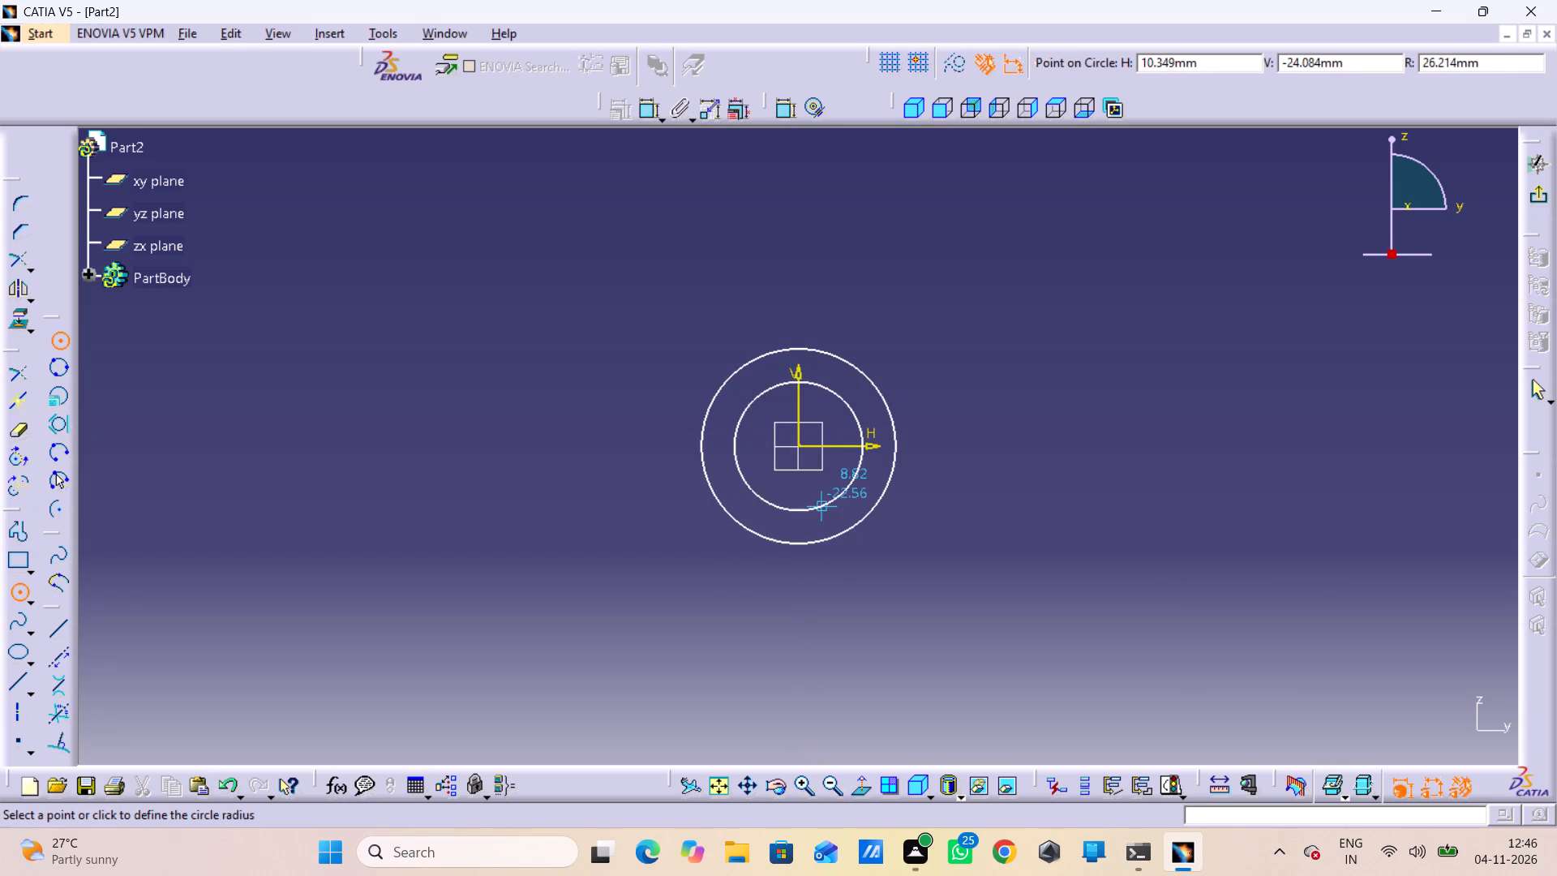
{"action": "left_click", "coordinate": [826, 509]}
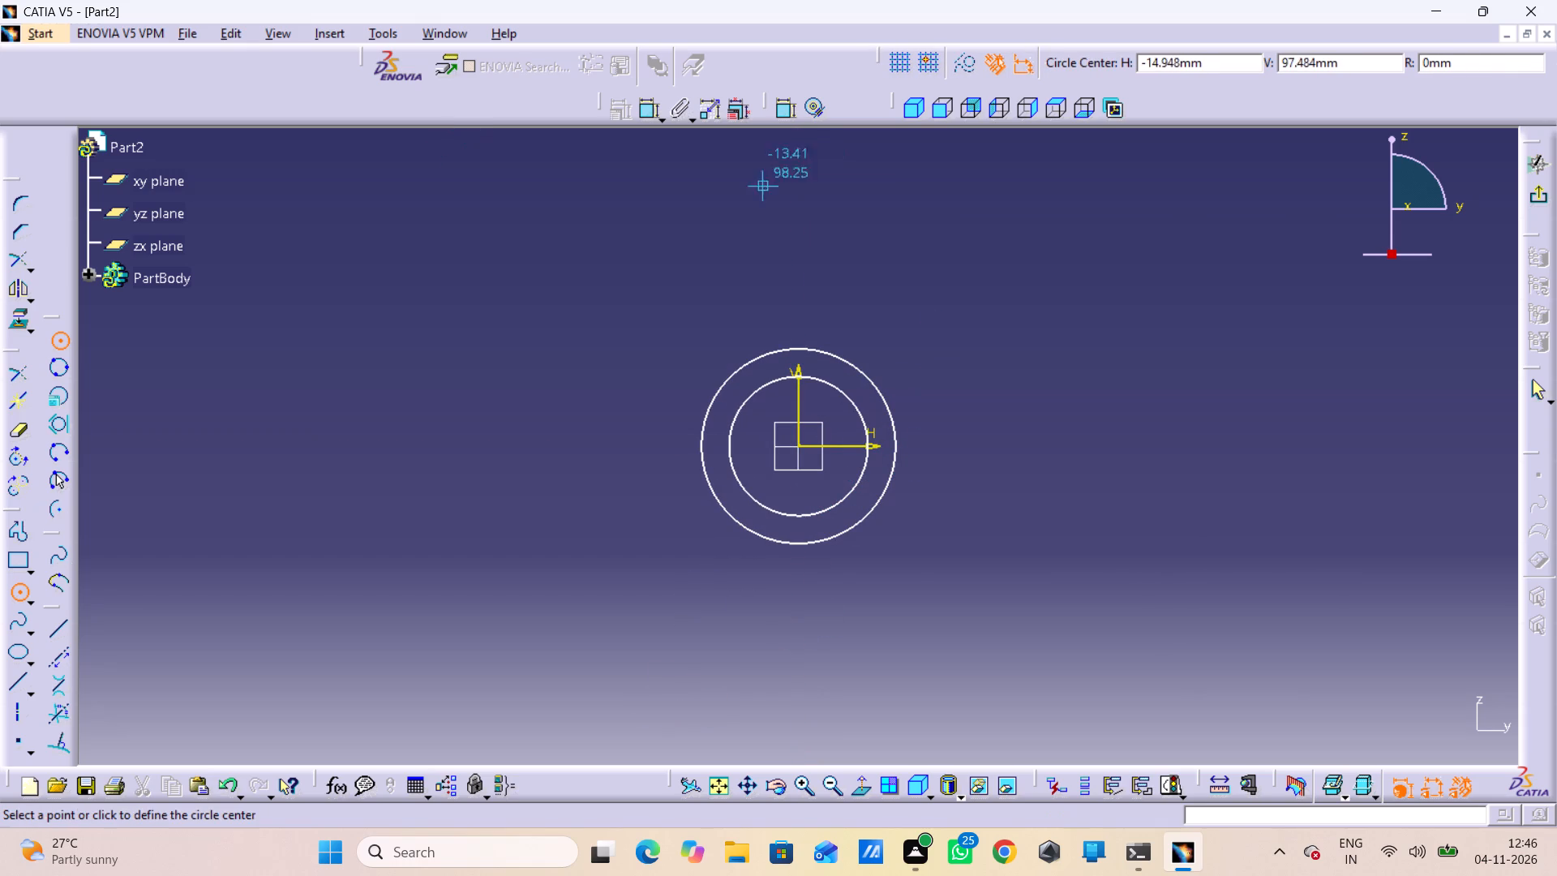
Add a diameter dimension to the outer circle and another to the inner circle.
{"action": "left_click", "coordinate": [783, 103]}
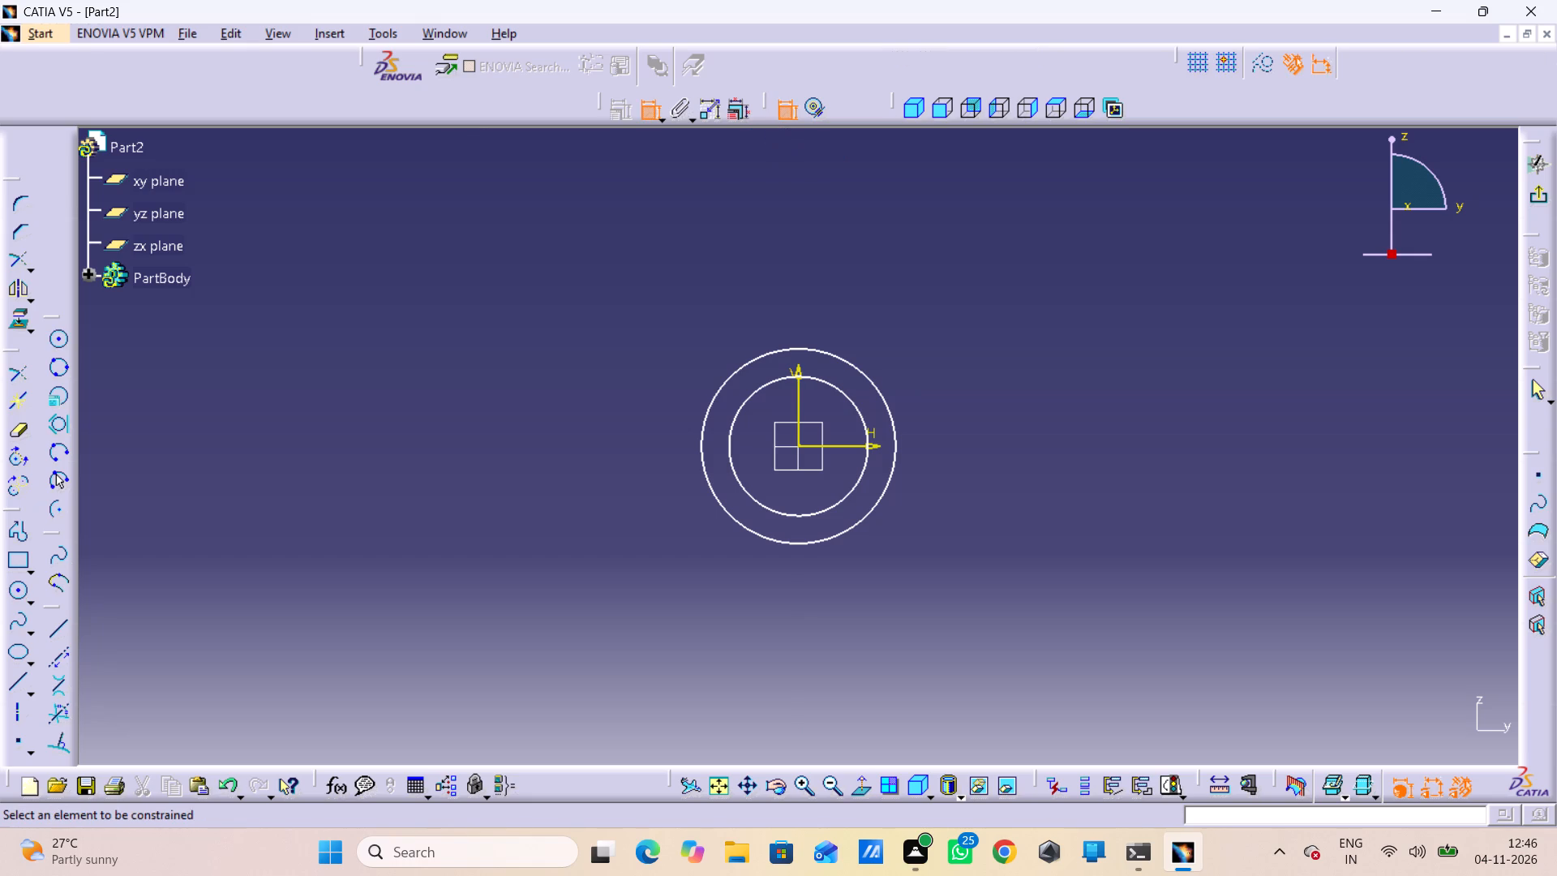
{"action": "left_click", "coordinate": [778, 109]}
{"action": "double_click", "coordinate": [782, 109]}
{"action": "left_click_drag", "start_coordinate": [814, 354], "coordinate": [847, 336]}
{"action": "left_click", "coordinate": [891, 295]}
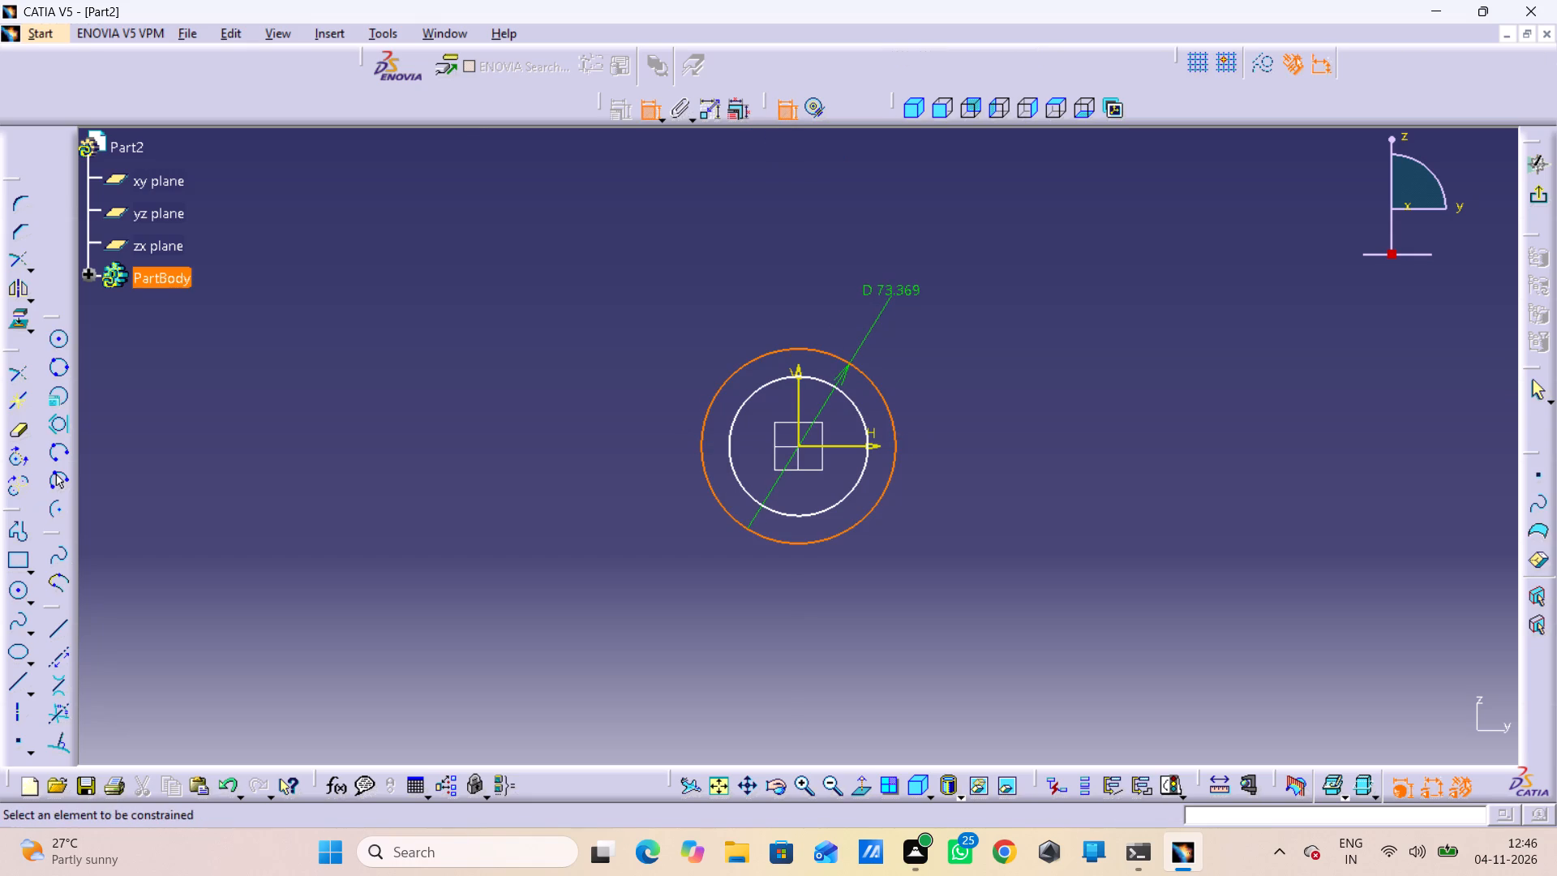
{"action": "left_click", "coordinate": [852, 410]}
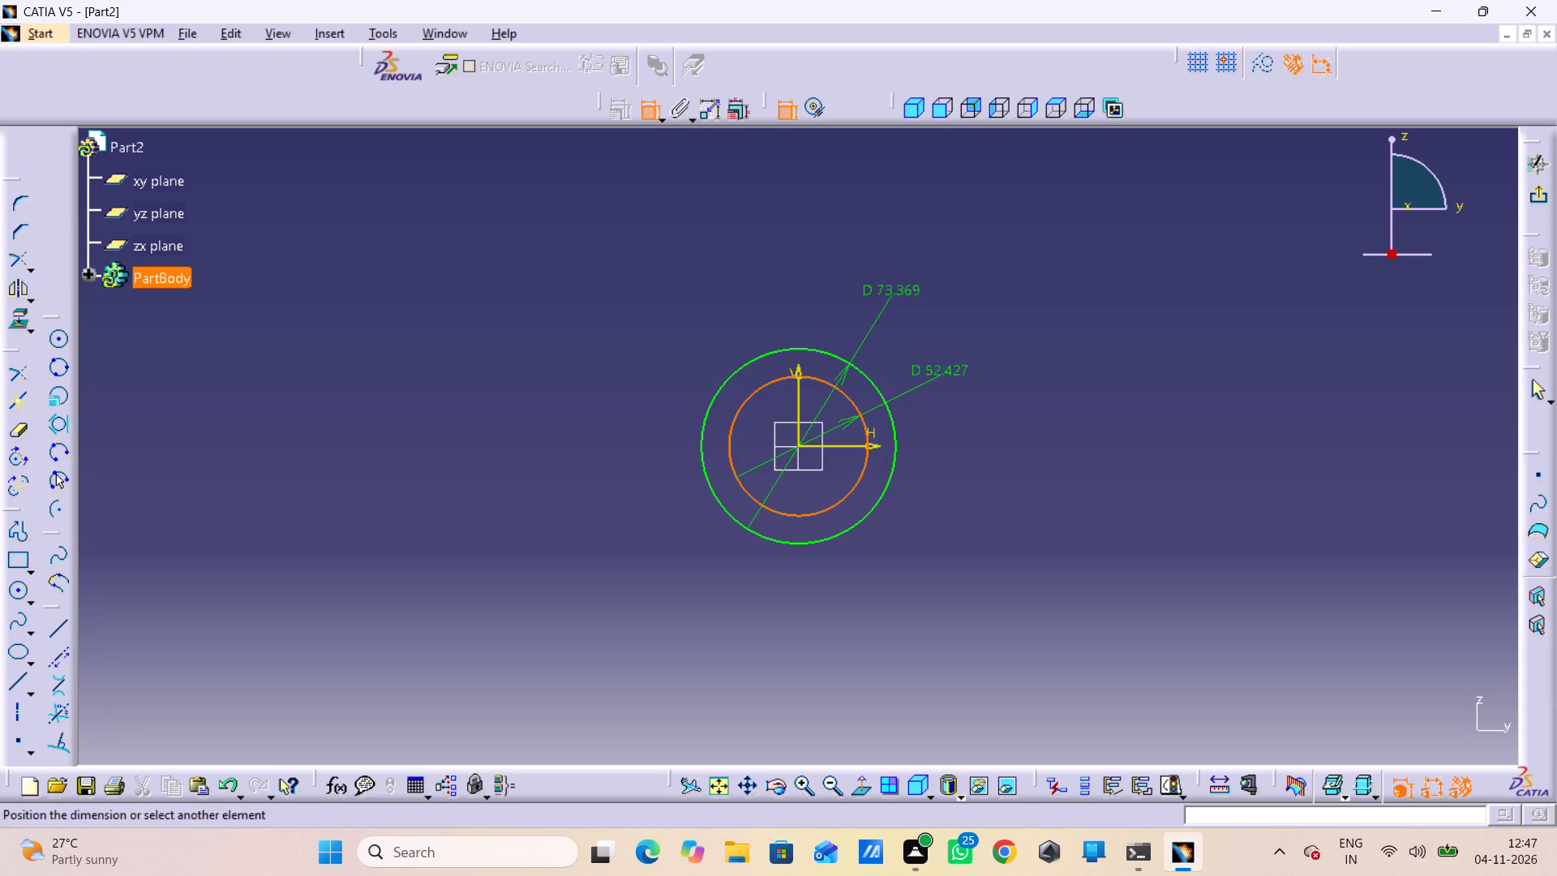
{"action": "left_click", "coordinate": [953, 370]}
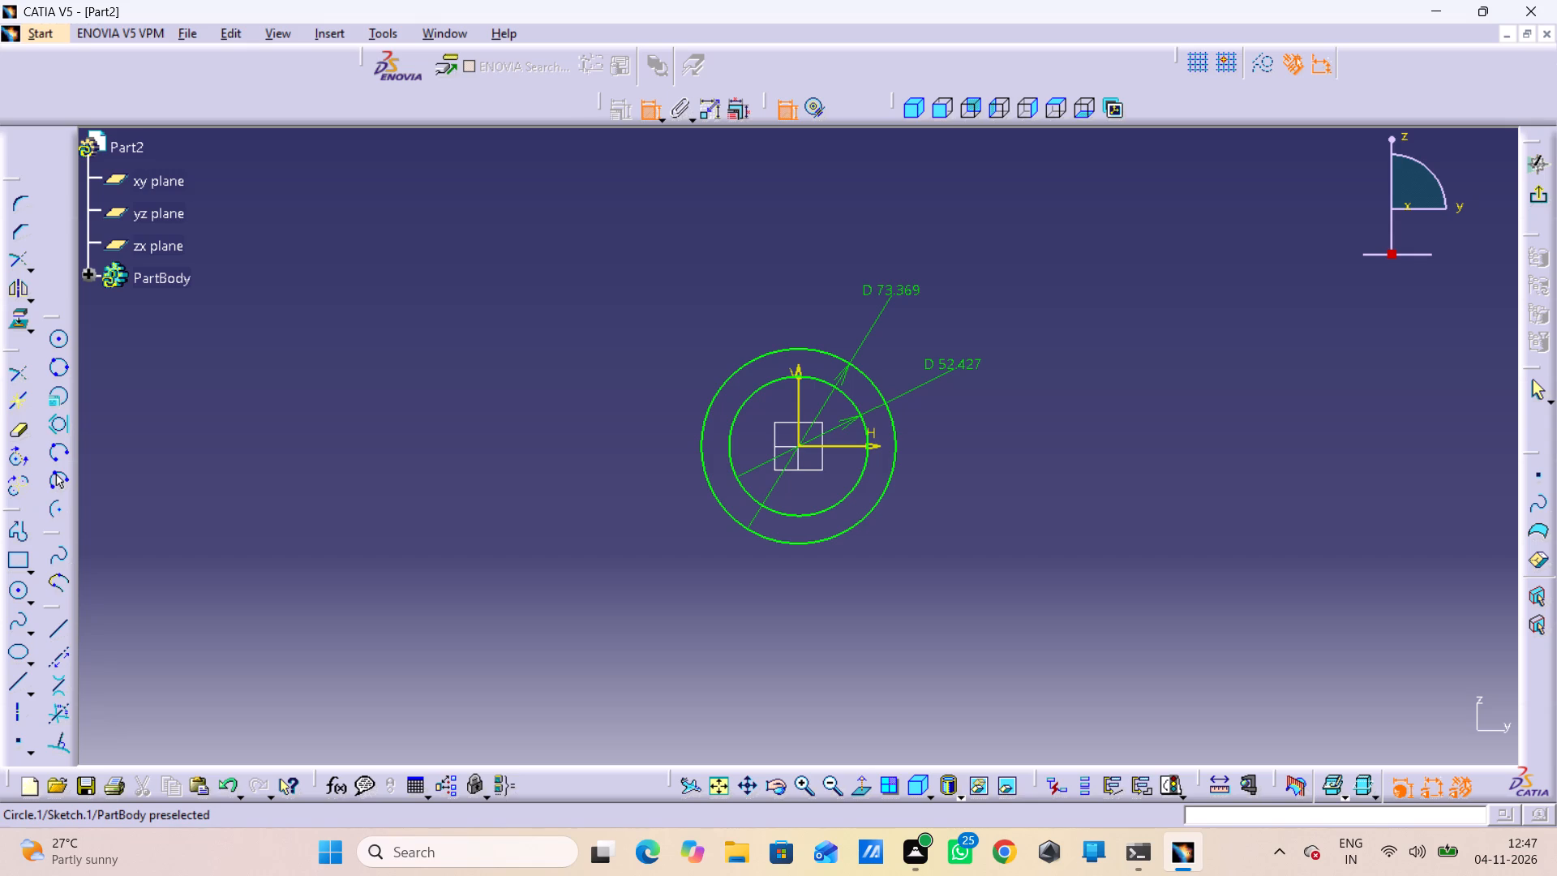
Change the outer circle's dimension type to Radius and set its value to 32 mm.
{"action": "double_click", "coordinate": [905, 286]}
{"action": "left_click", "coordinate": [1220, 681]}
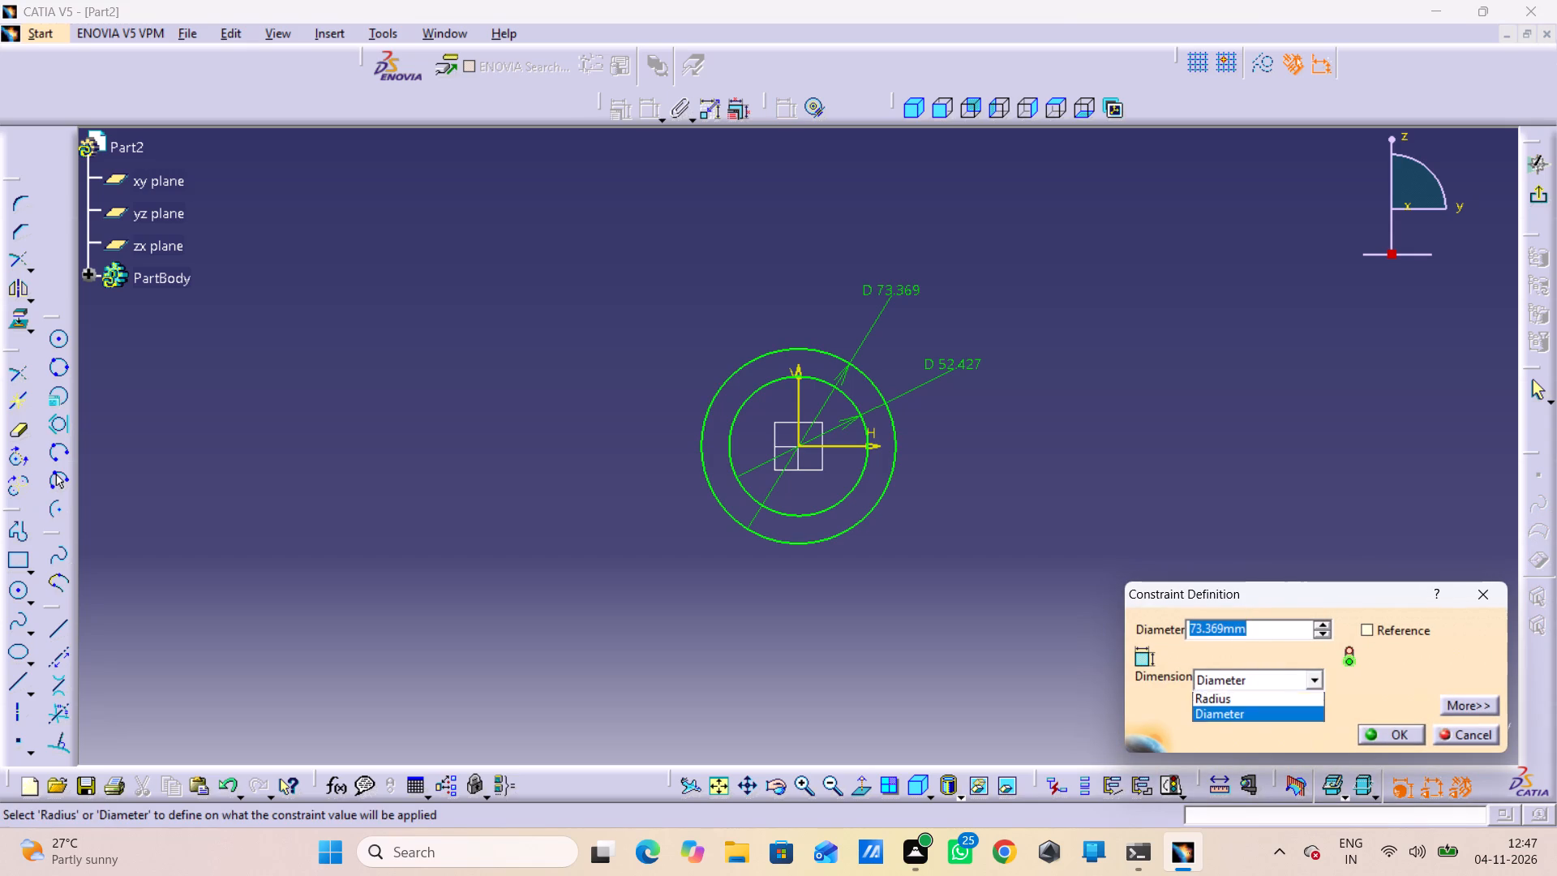
{"action": "left_click", "coordinate": [1229, 702]}
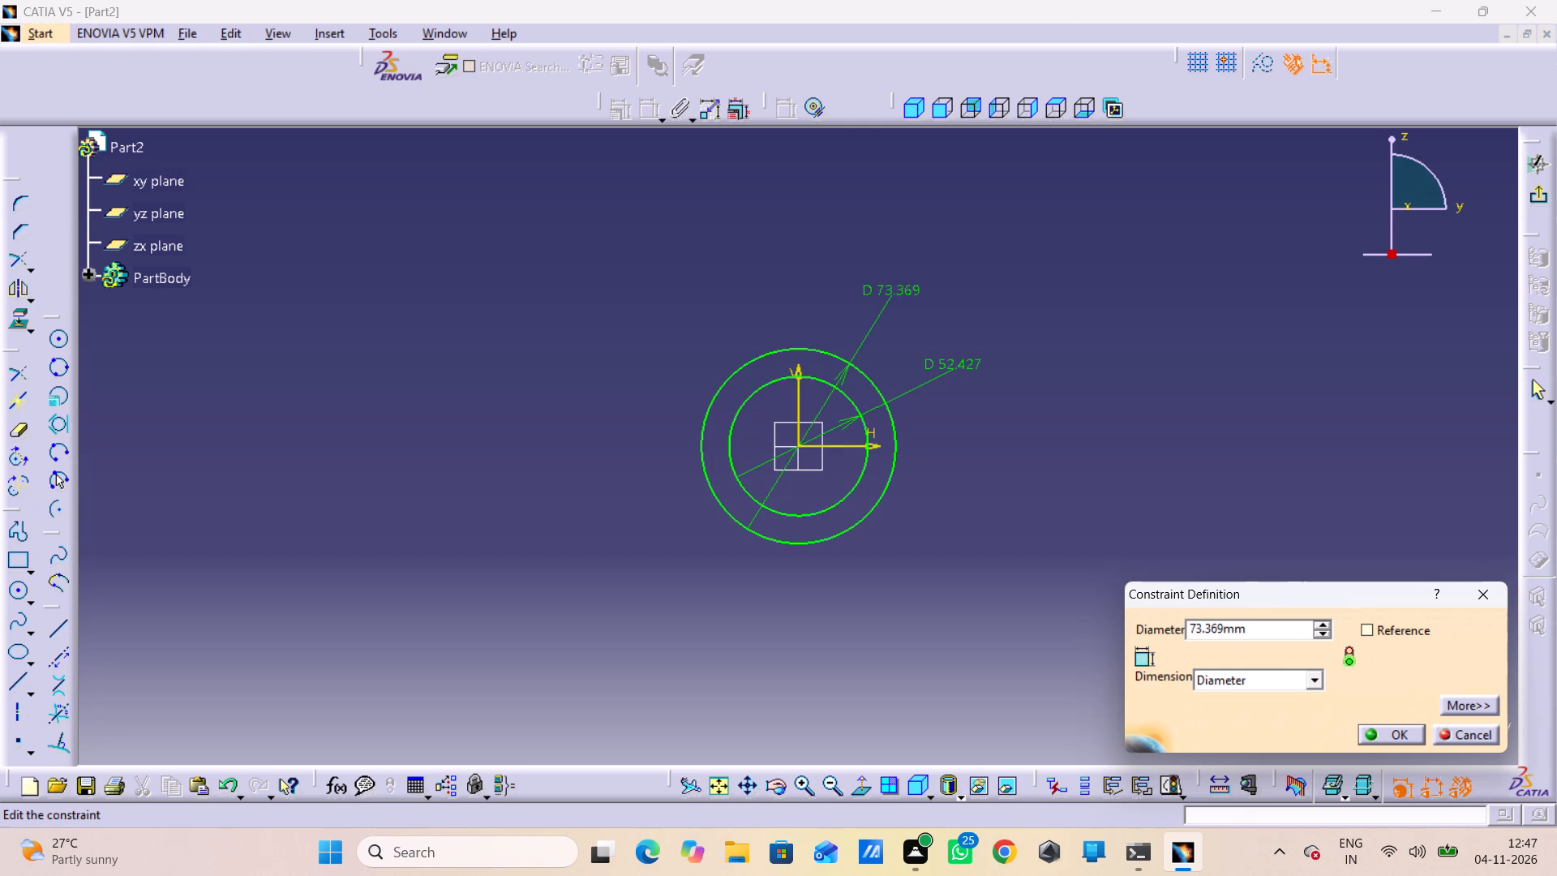
{"action": "left_click_drag", "start_coordinate": [1287, 626], "coordinate": [1154, 668]}
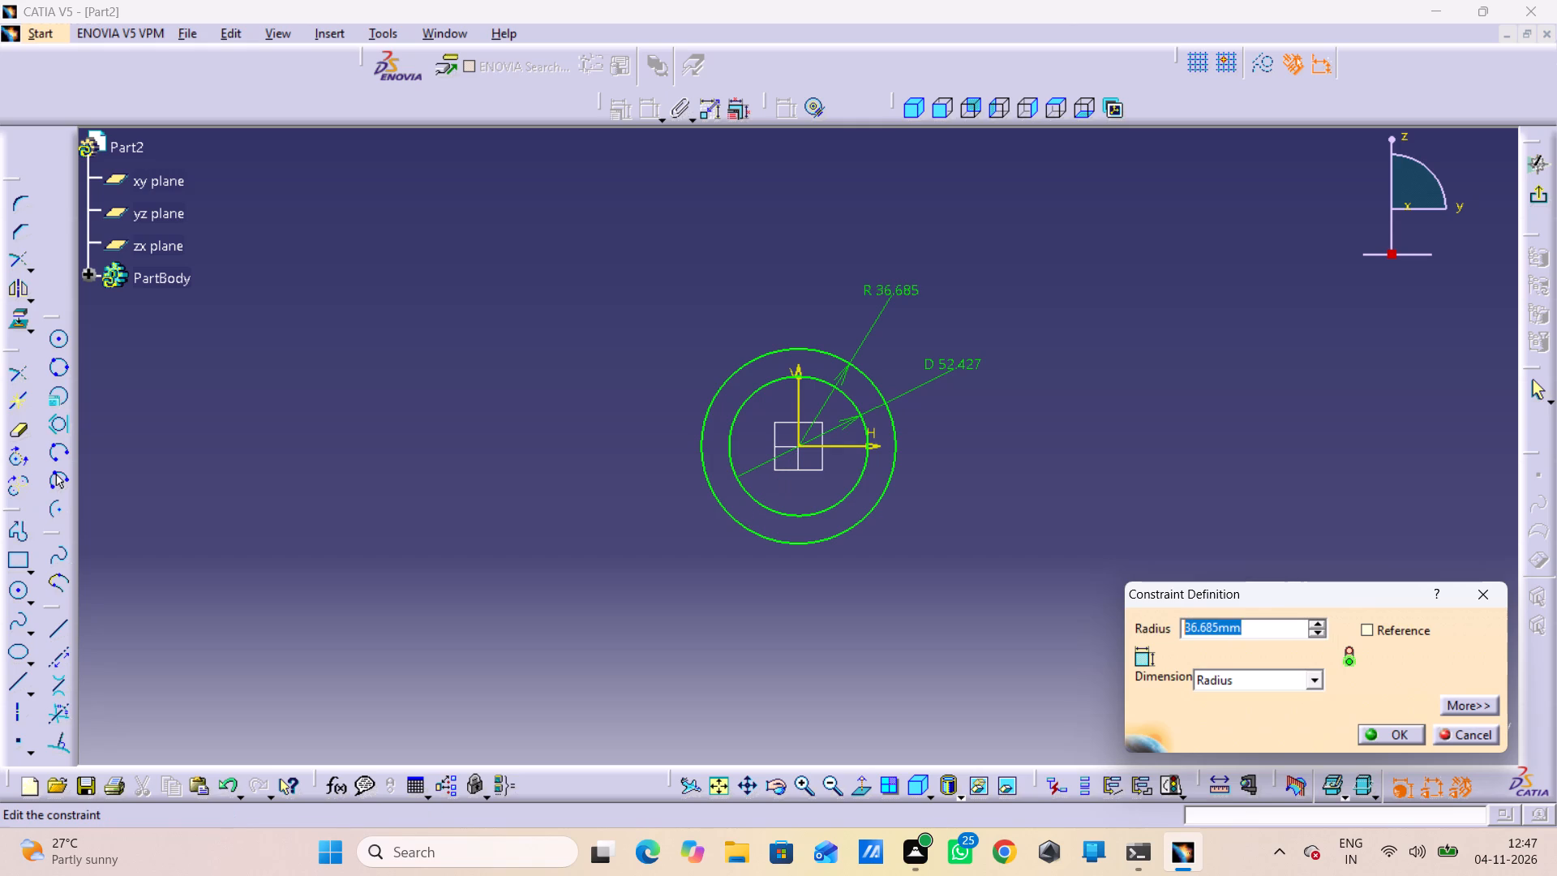
{"action": "key", "text": "3"}
{"action": "key", "text": "Return"}
{"action": "key", "text": "2"}
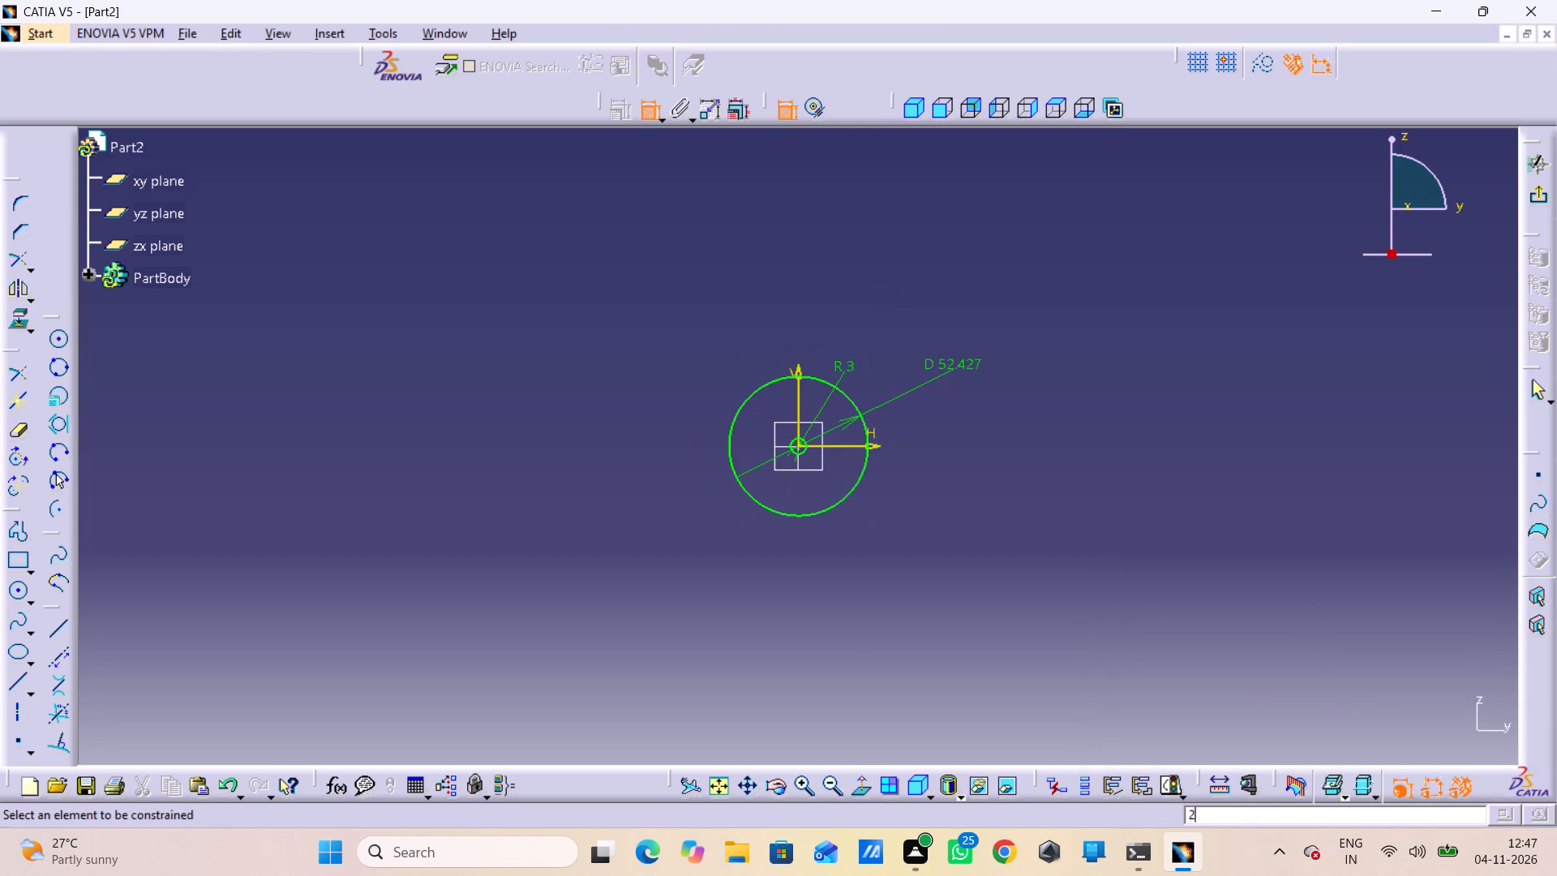
{"action": "left_click", "coordinate": [855, 359]}
{"action": "double_click", "coordinate": [855, 371]}
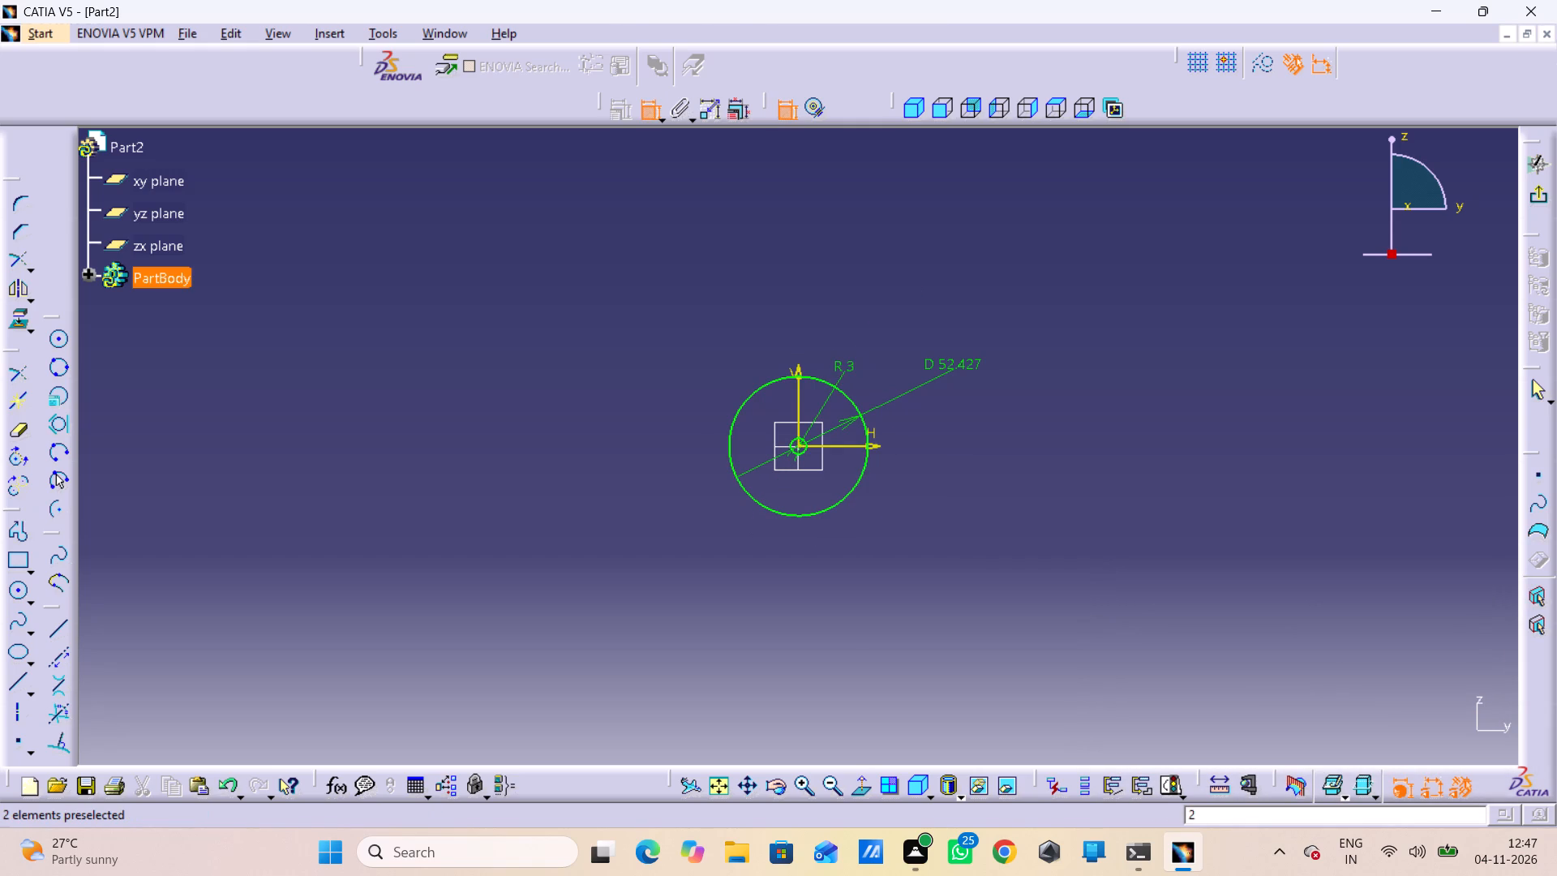
{"action": "left_click", "coordinate": [847, 359]}
{"action": "left_click_drag", "start_coordinate": [848, 359], "coordinate": [860, 361]}
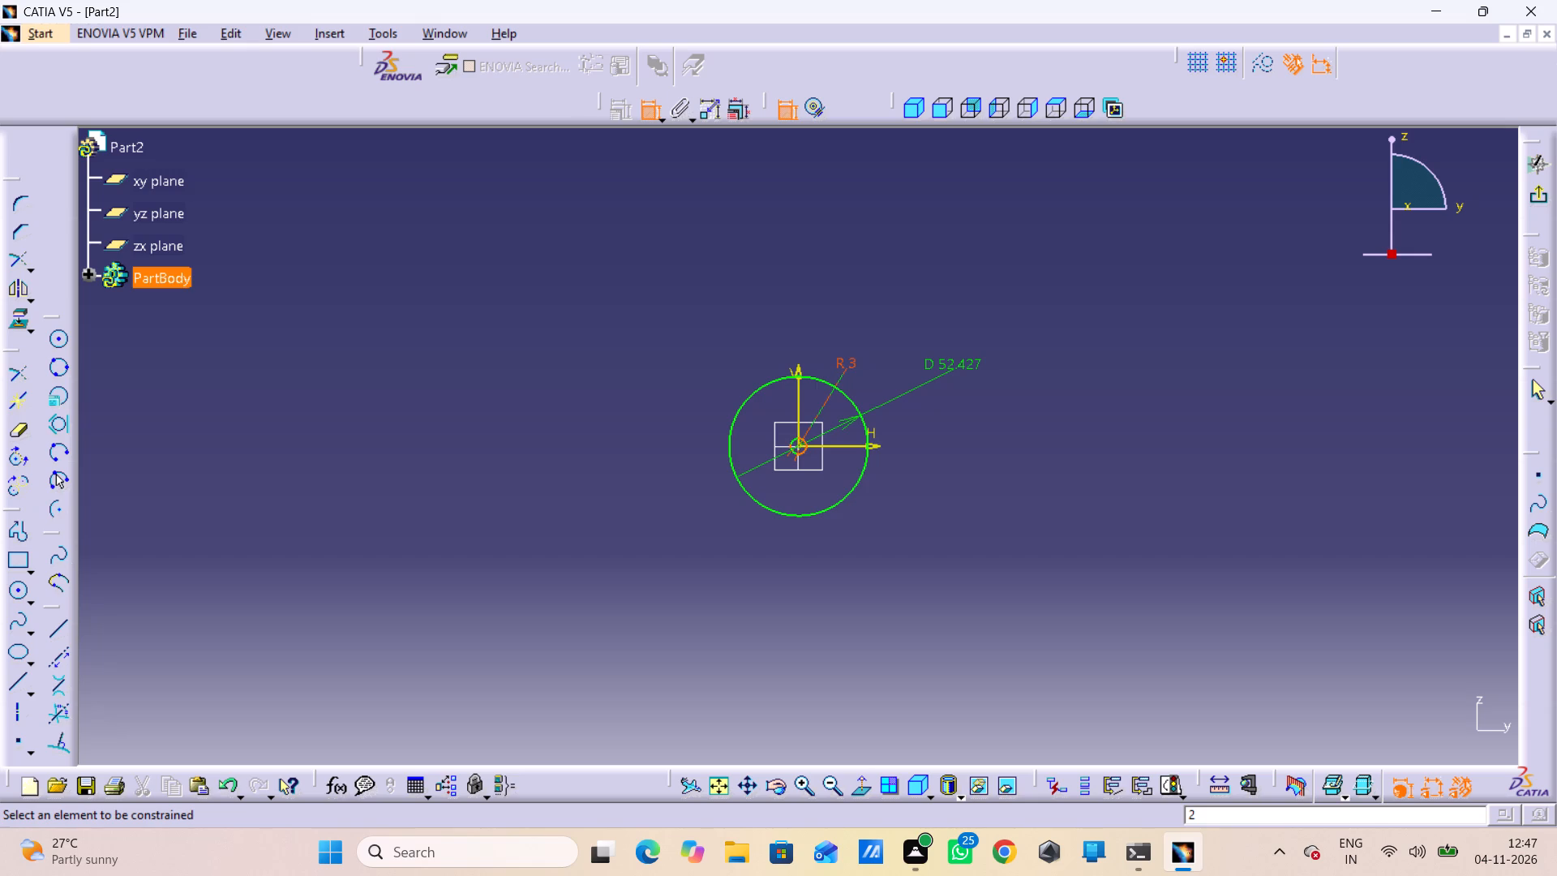
{"action": "double_click", "coordinate": [856, 361]}
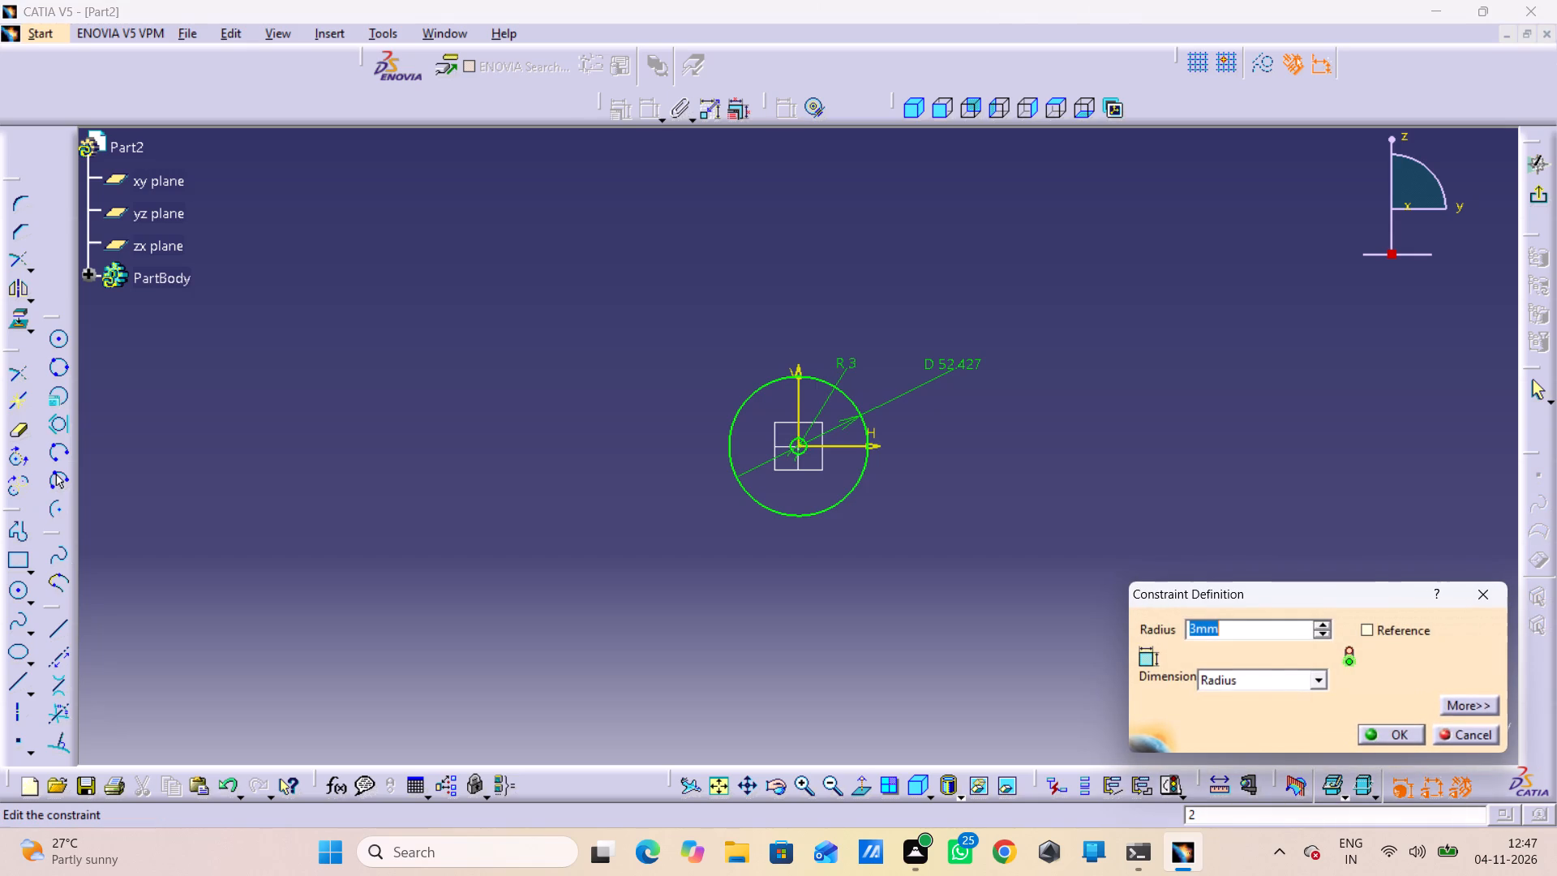
{"action": "type", "text": "32"}
{"action": "key", "text": "Return"}
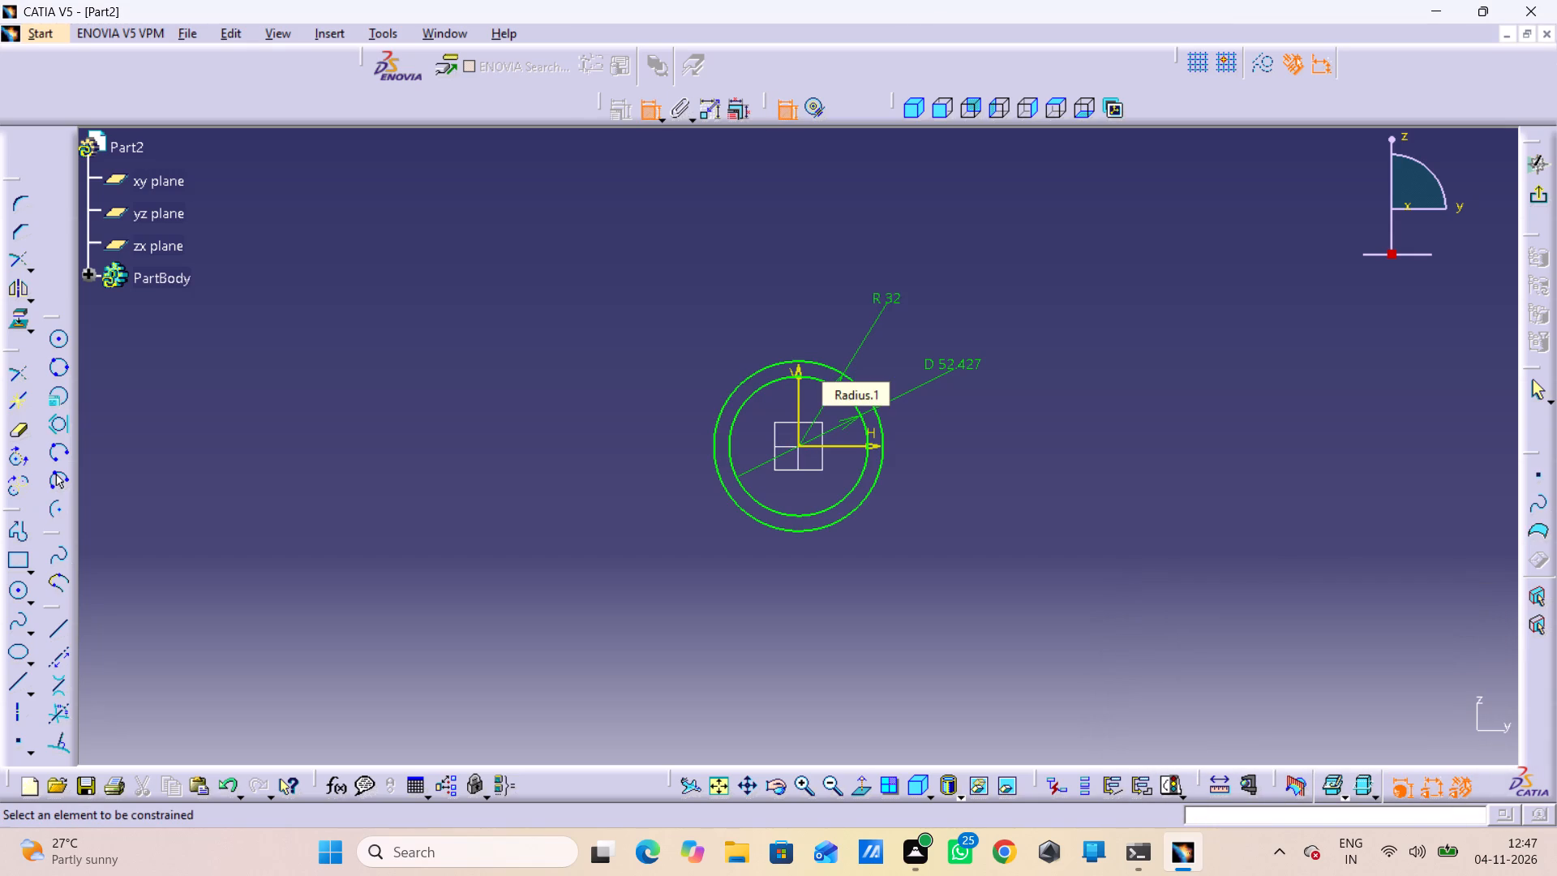
Change the inner circle's dimension type to Radius and set its value to 18 mm.
{"action": "double_click", "coordinate": [950, 362]}
{"action": "left_click", "coordinate": [1251, 619]}
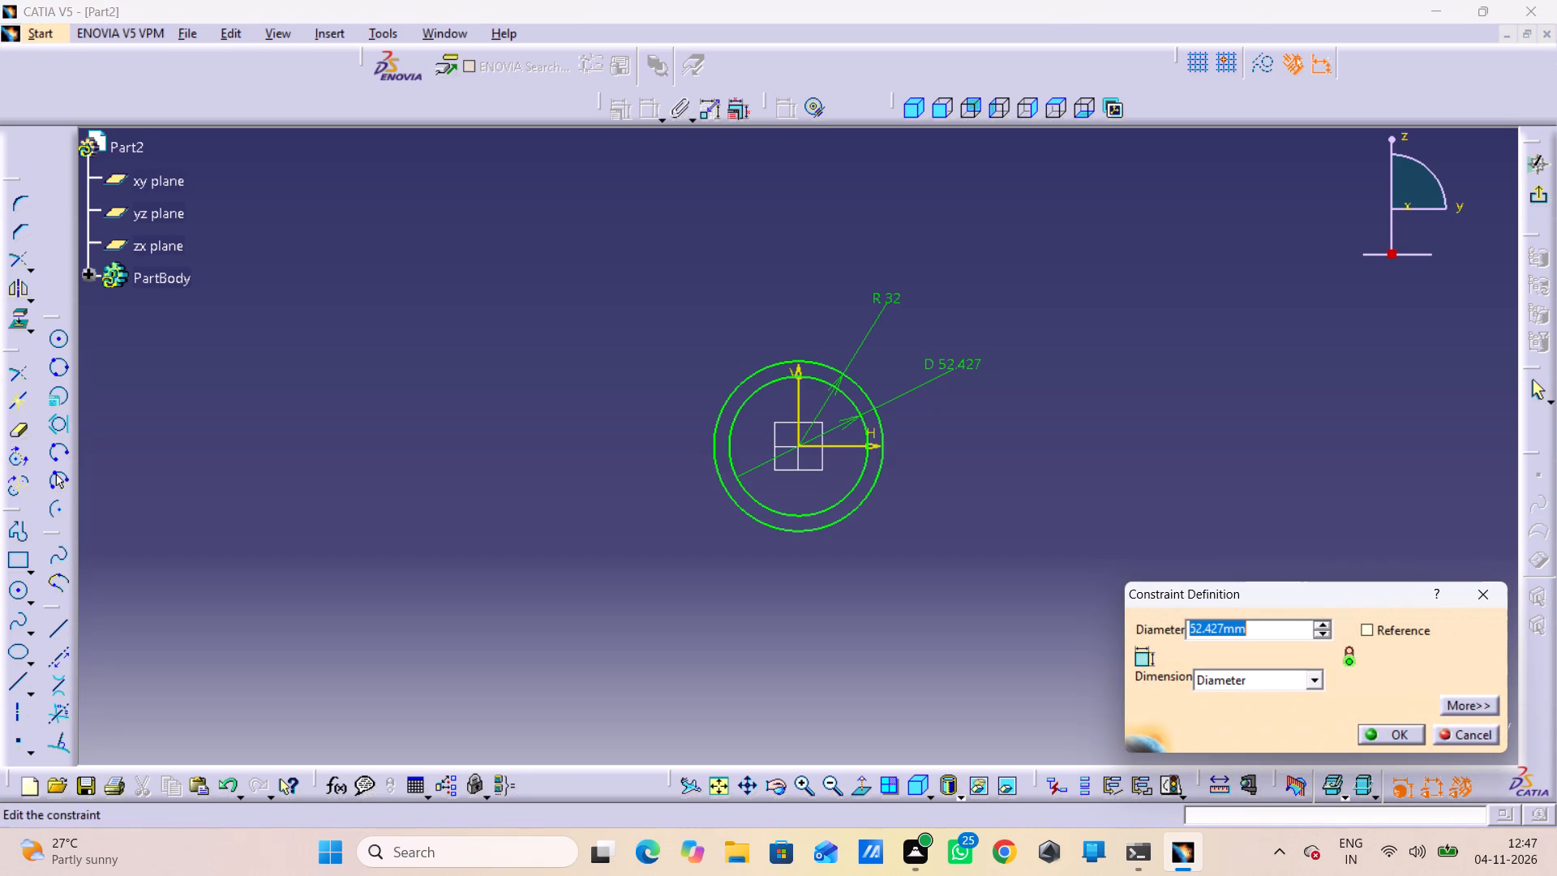
{"action": "left_click", "coordinate": [1265, 692]}
{"action": "left_click", "coordinate": [1265, 679]}
{"action": "left_click", "coordinate": [1261, 707]}
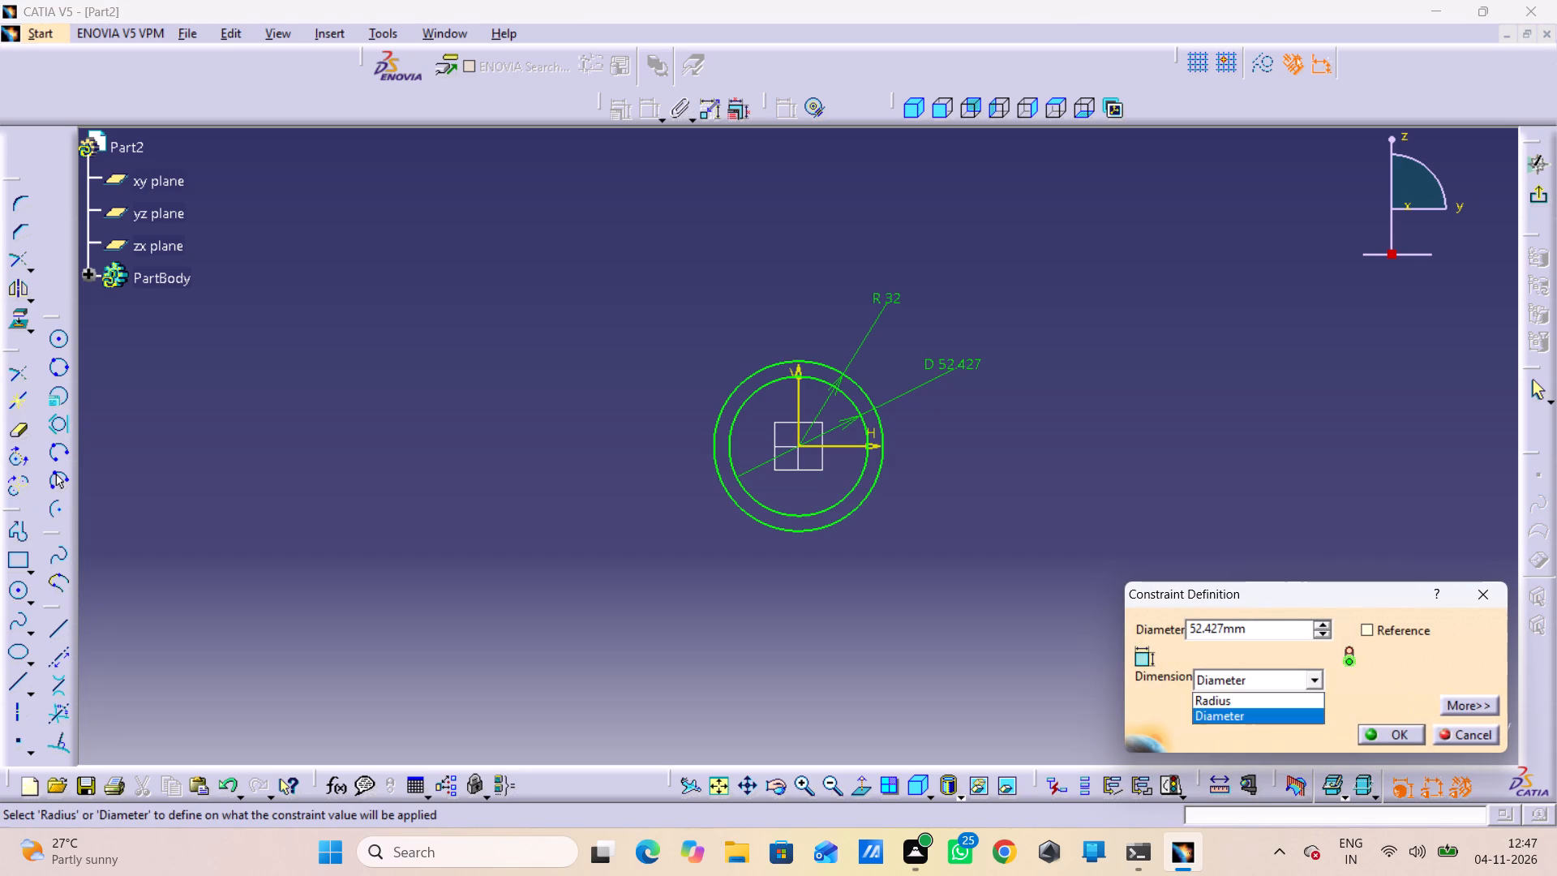
{"action": "left_click", "coordinate": [1261, 681]}
{"action": "left_click", "coordinate": [1259, 695]}
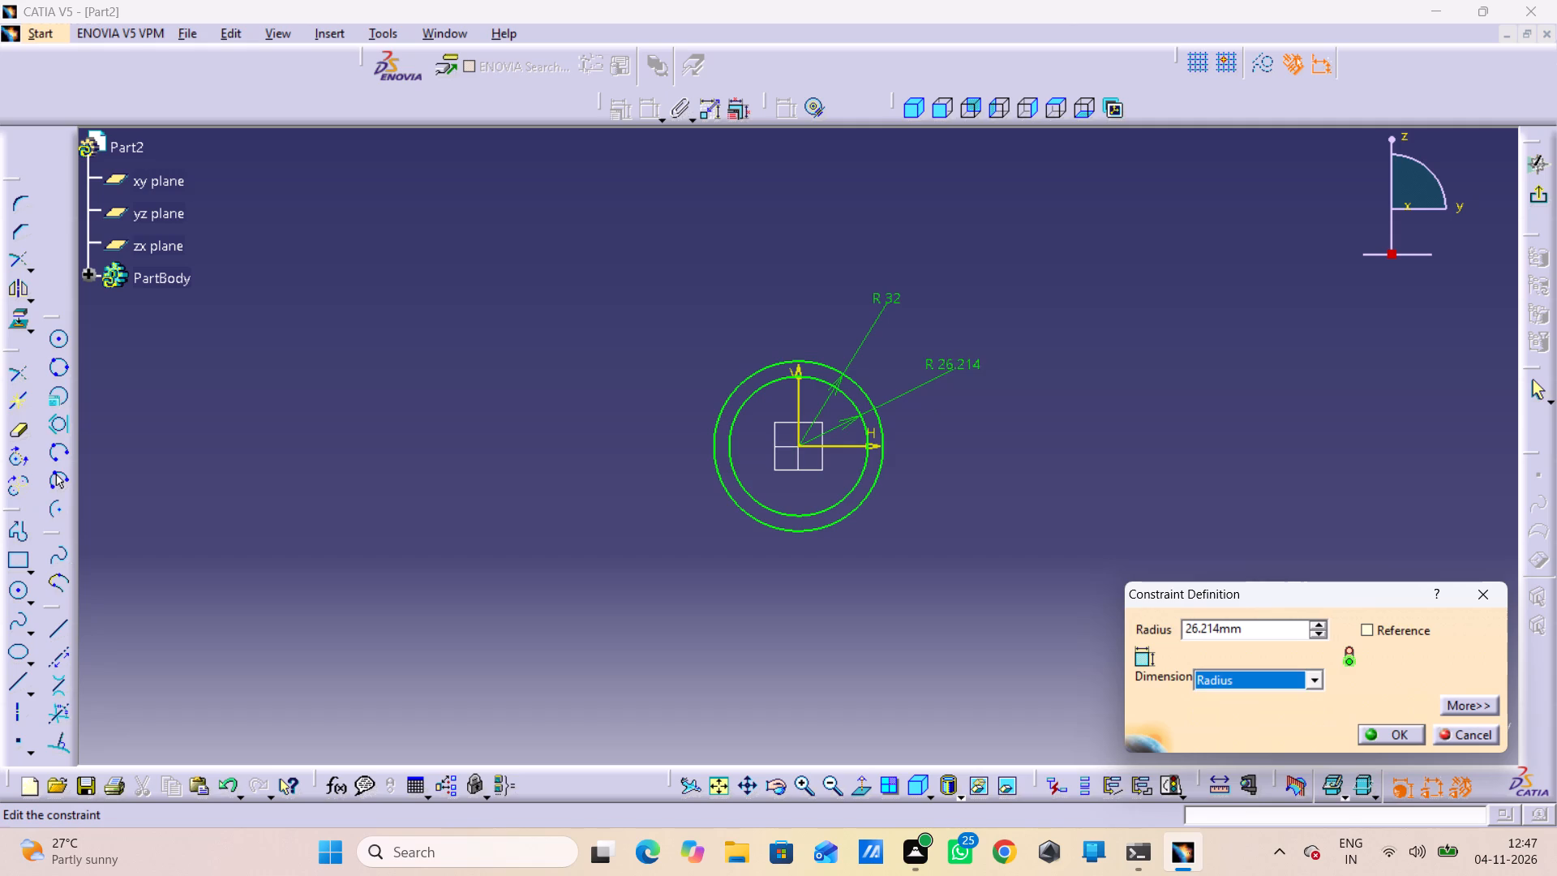
{"action": "type", "text": "18"}
{"action": "left_click_drag", "start_coordinate": [1257, 633], "coordinate": [1184, 666]}
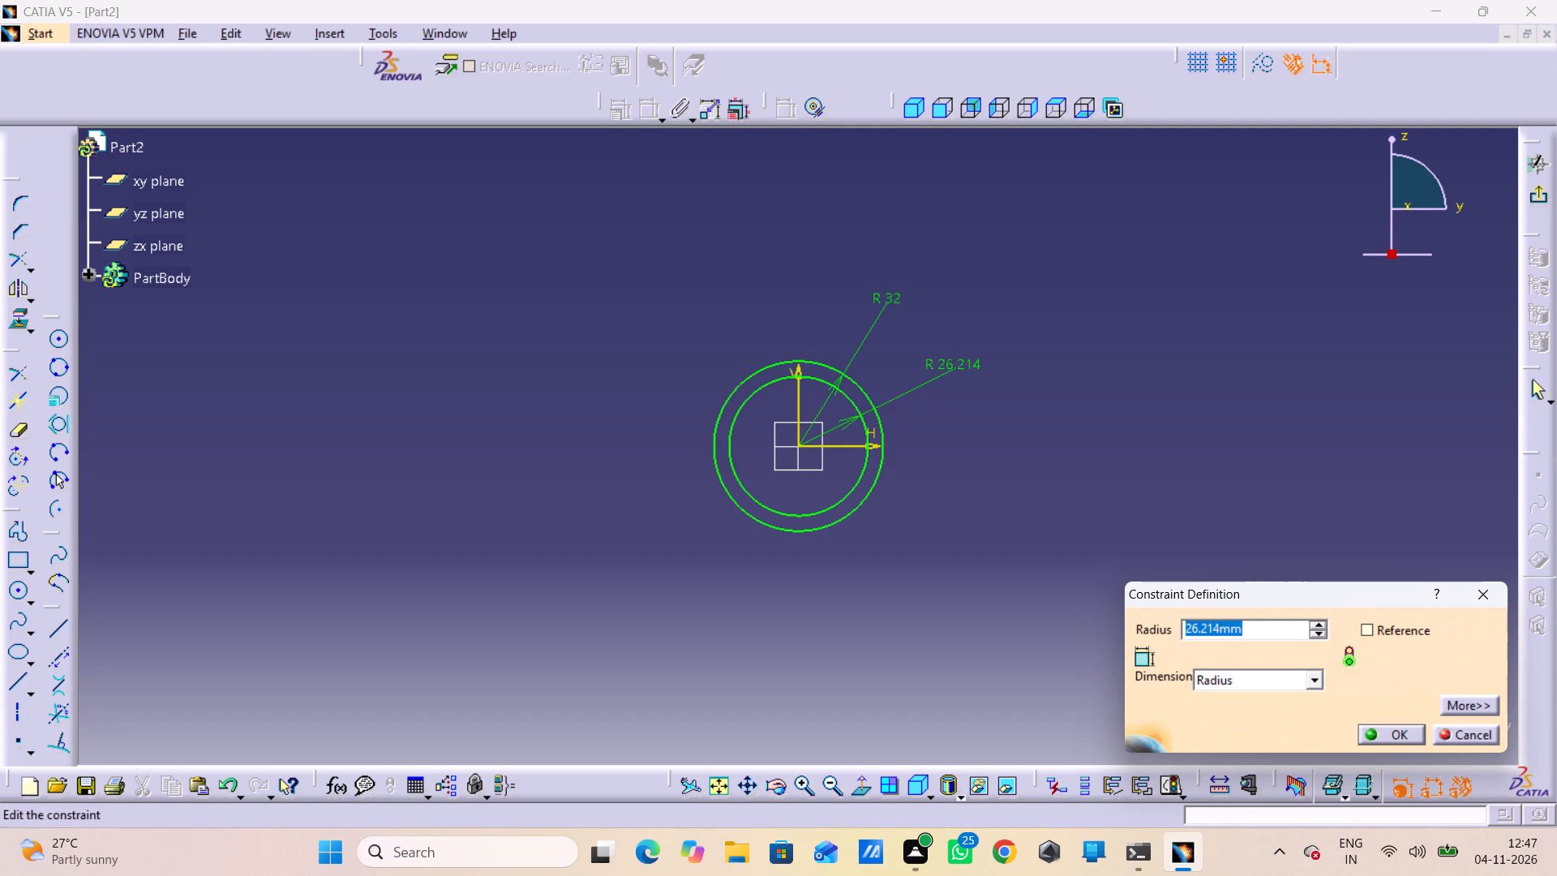
{"action": "type", "text": "18"}
{"action": "key", "text": "Return"}
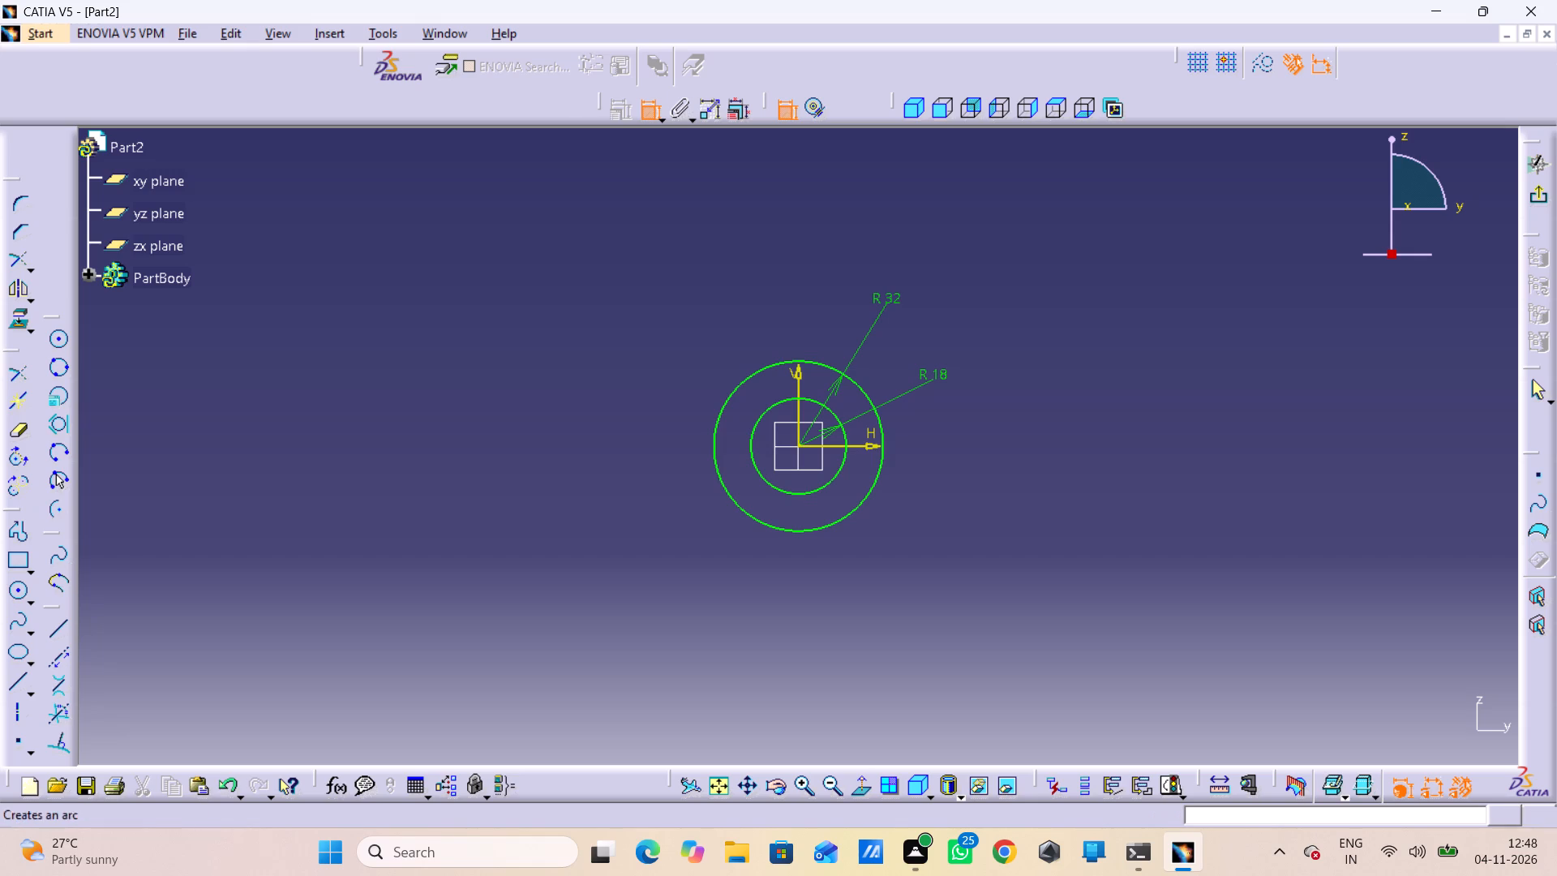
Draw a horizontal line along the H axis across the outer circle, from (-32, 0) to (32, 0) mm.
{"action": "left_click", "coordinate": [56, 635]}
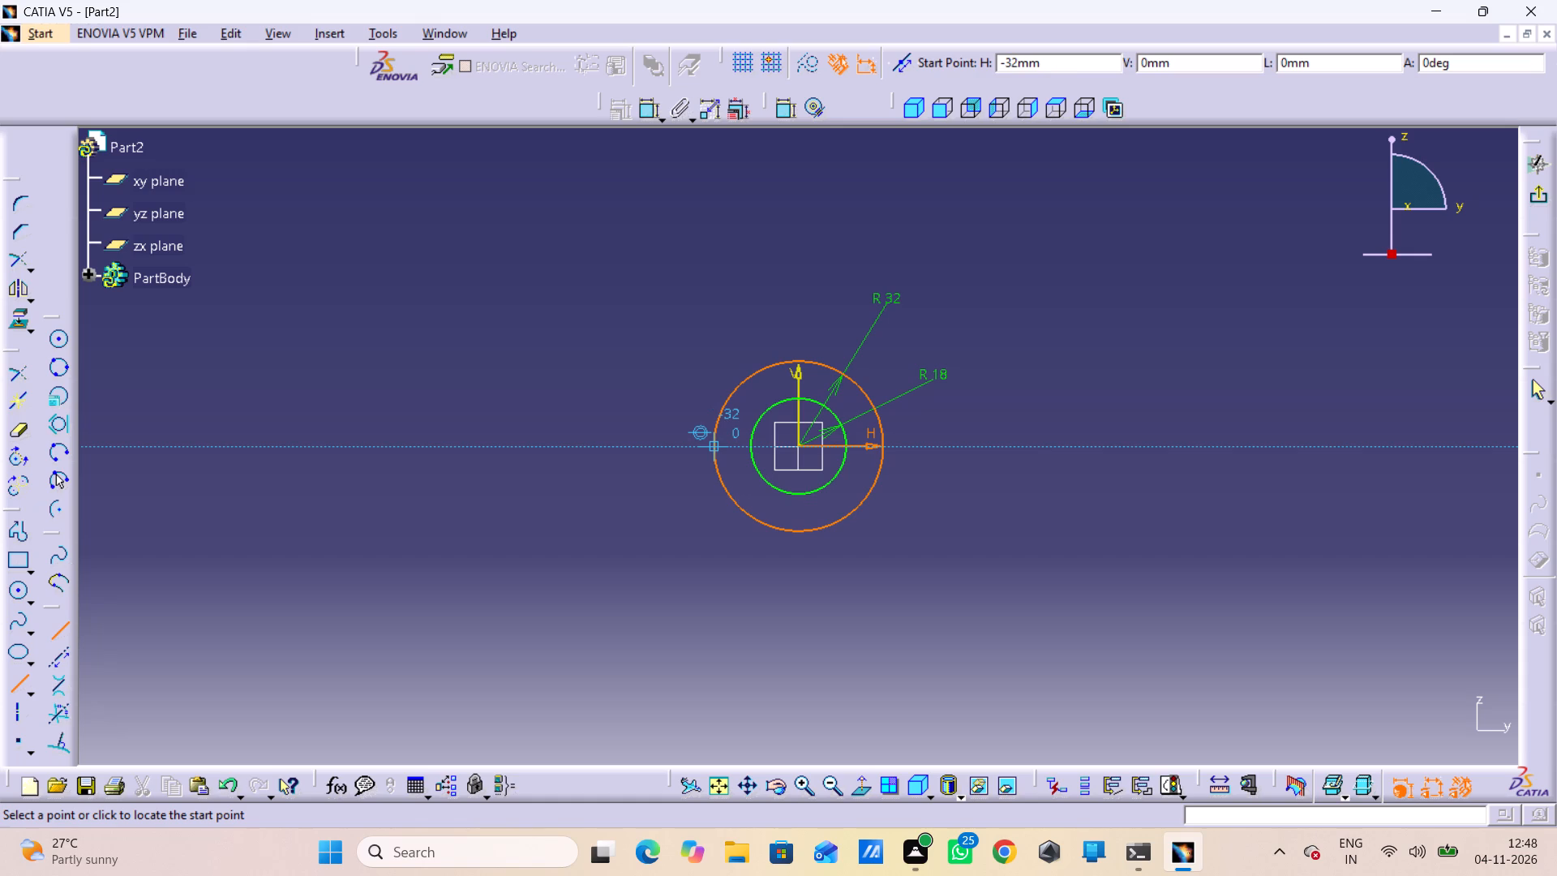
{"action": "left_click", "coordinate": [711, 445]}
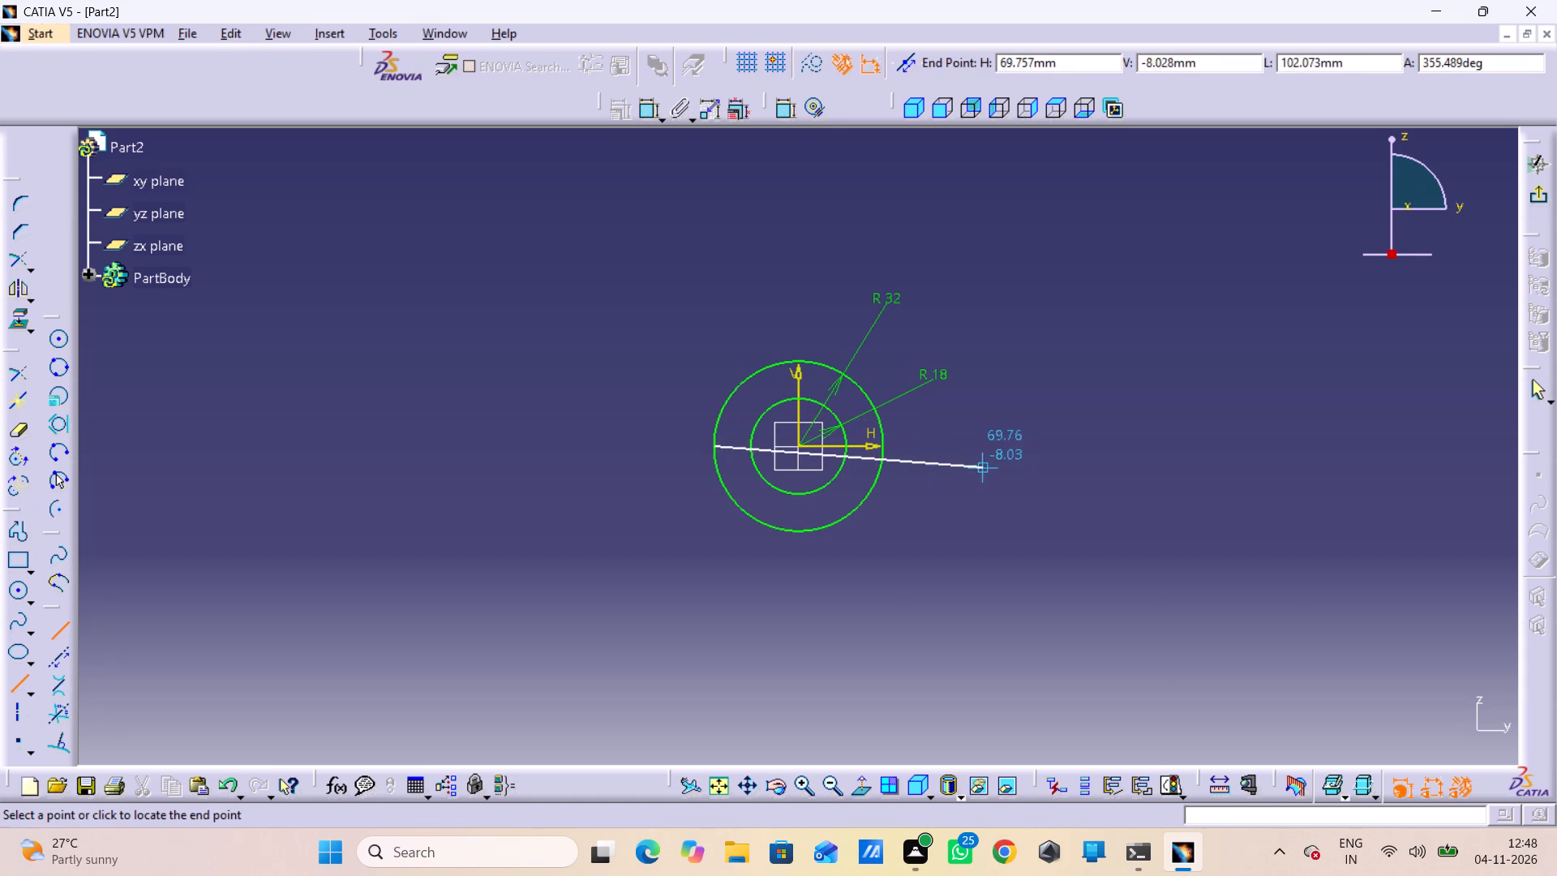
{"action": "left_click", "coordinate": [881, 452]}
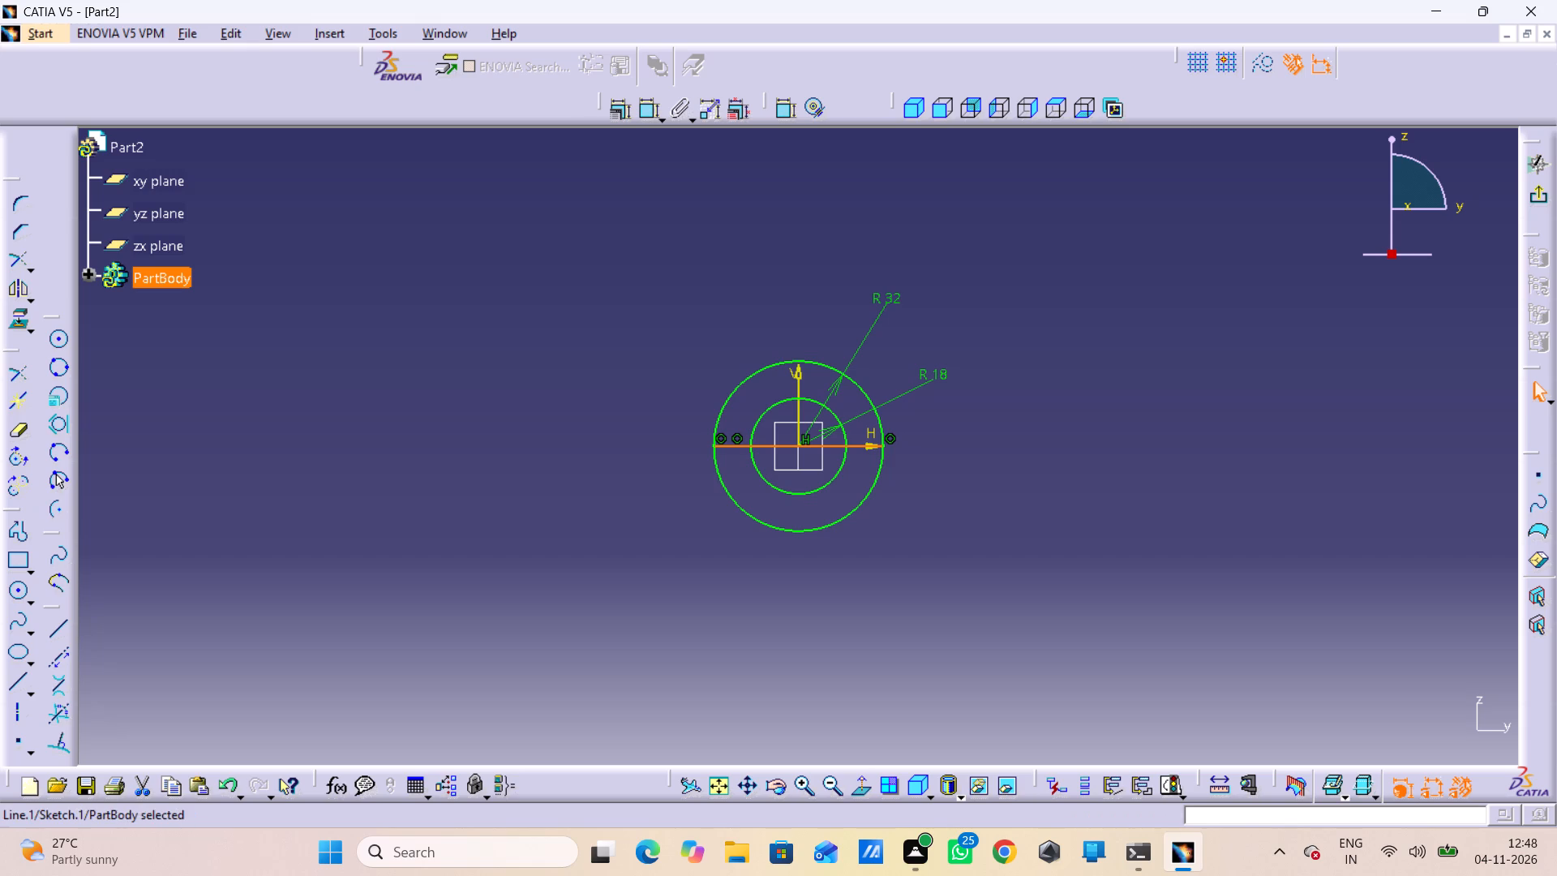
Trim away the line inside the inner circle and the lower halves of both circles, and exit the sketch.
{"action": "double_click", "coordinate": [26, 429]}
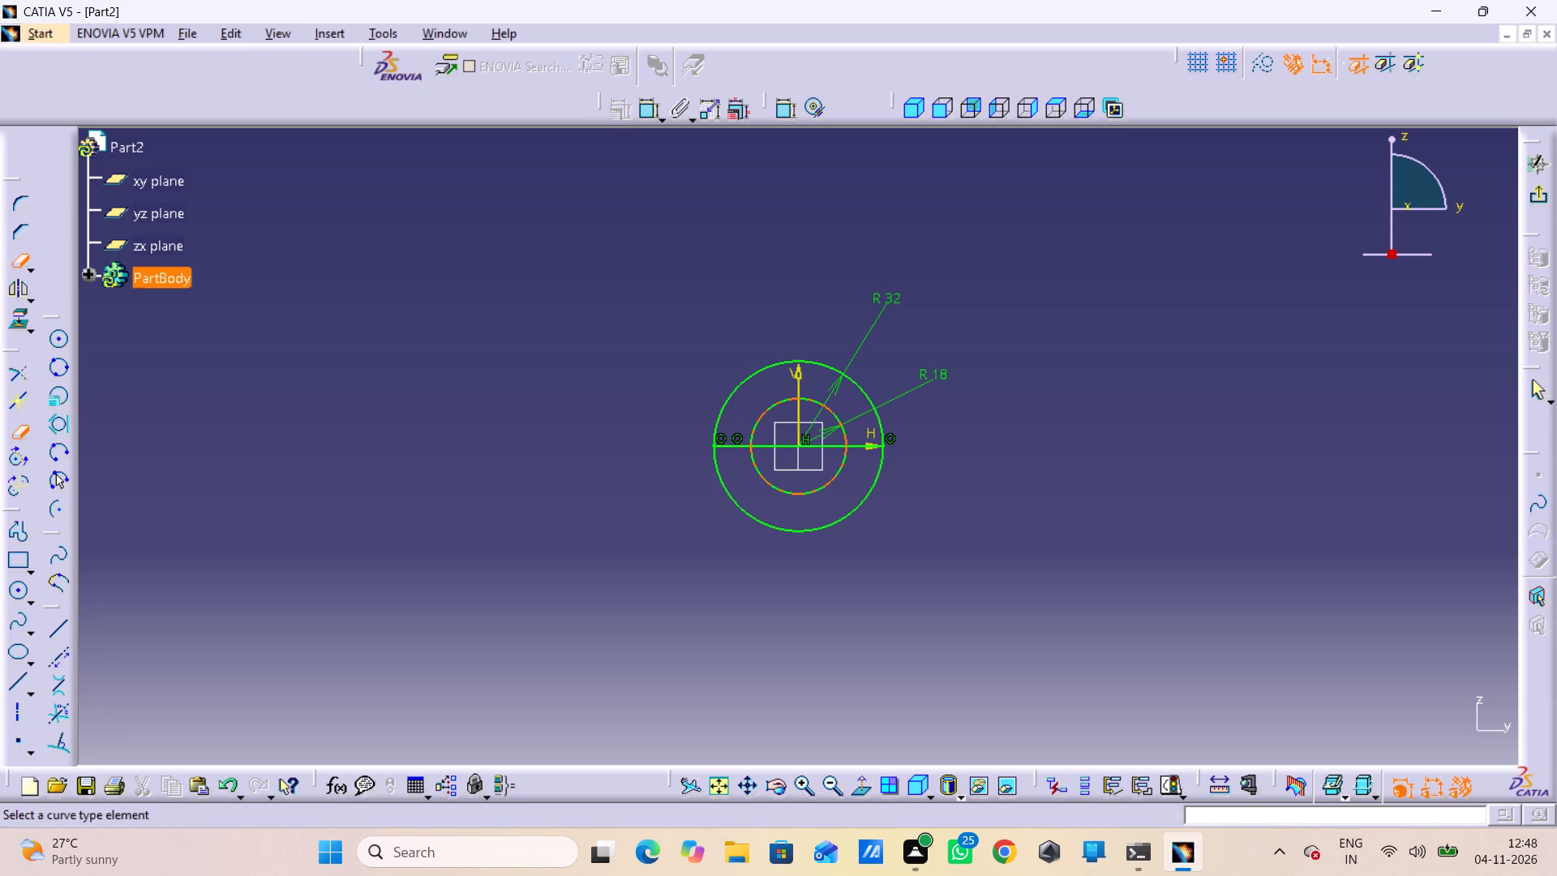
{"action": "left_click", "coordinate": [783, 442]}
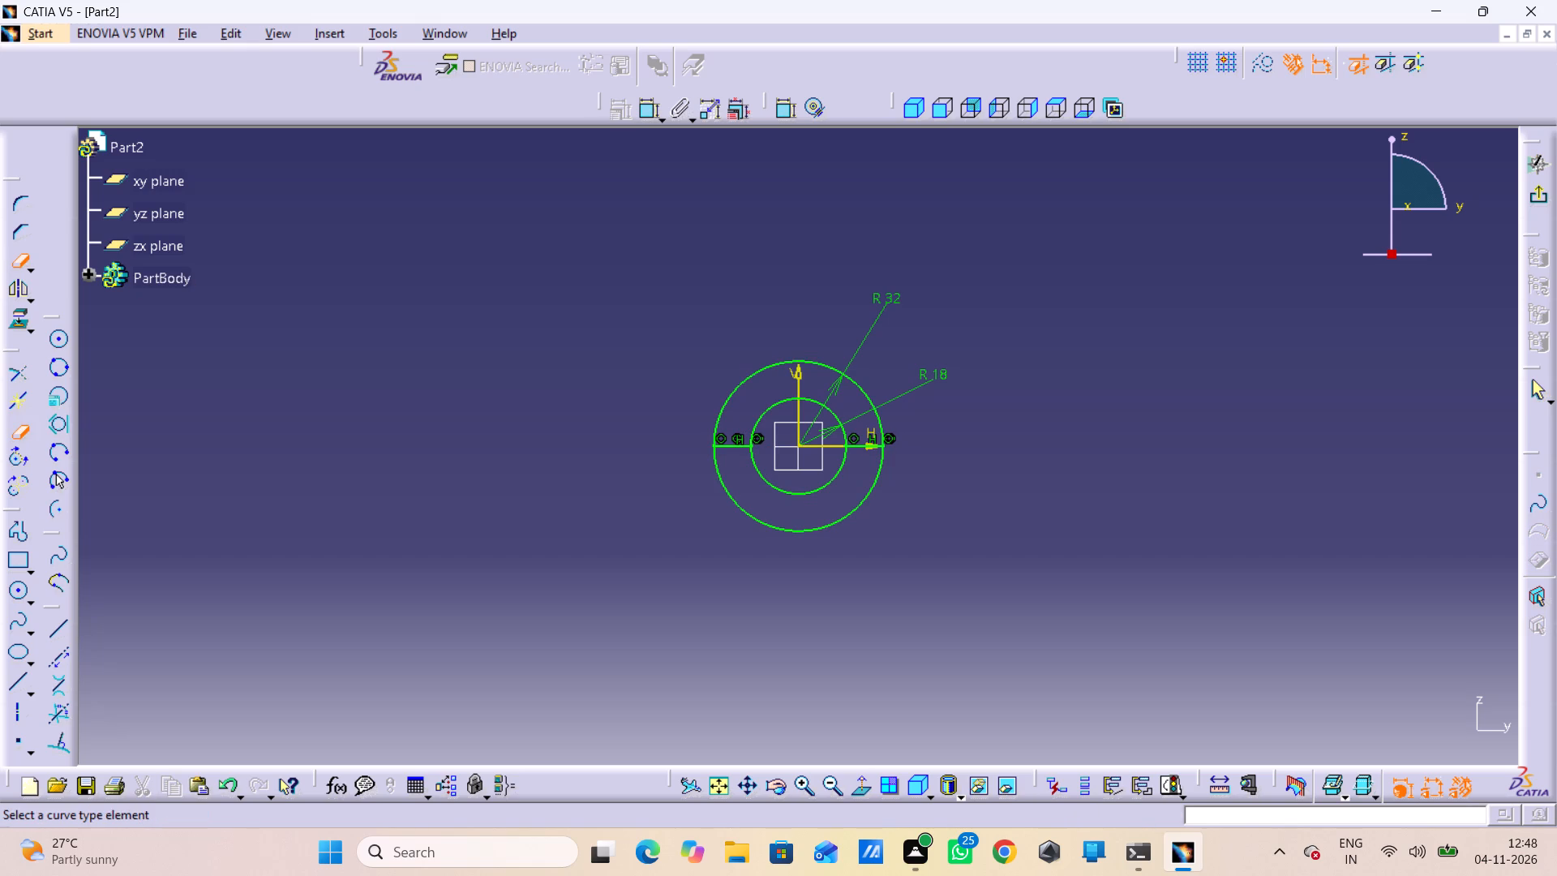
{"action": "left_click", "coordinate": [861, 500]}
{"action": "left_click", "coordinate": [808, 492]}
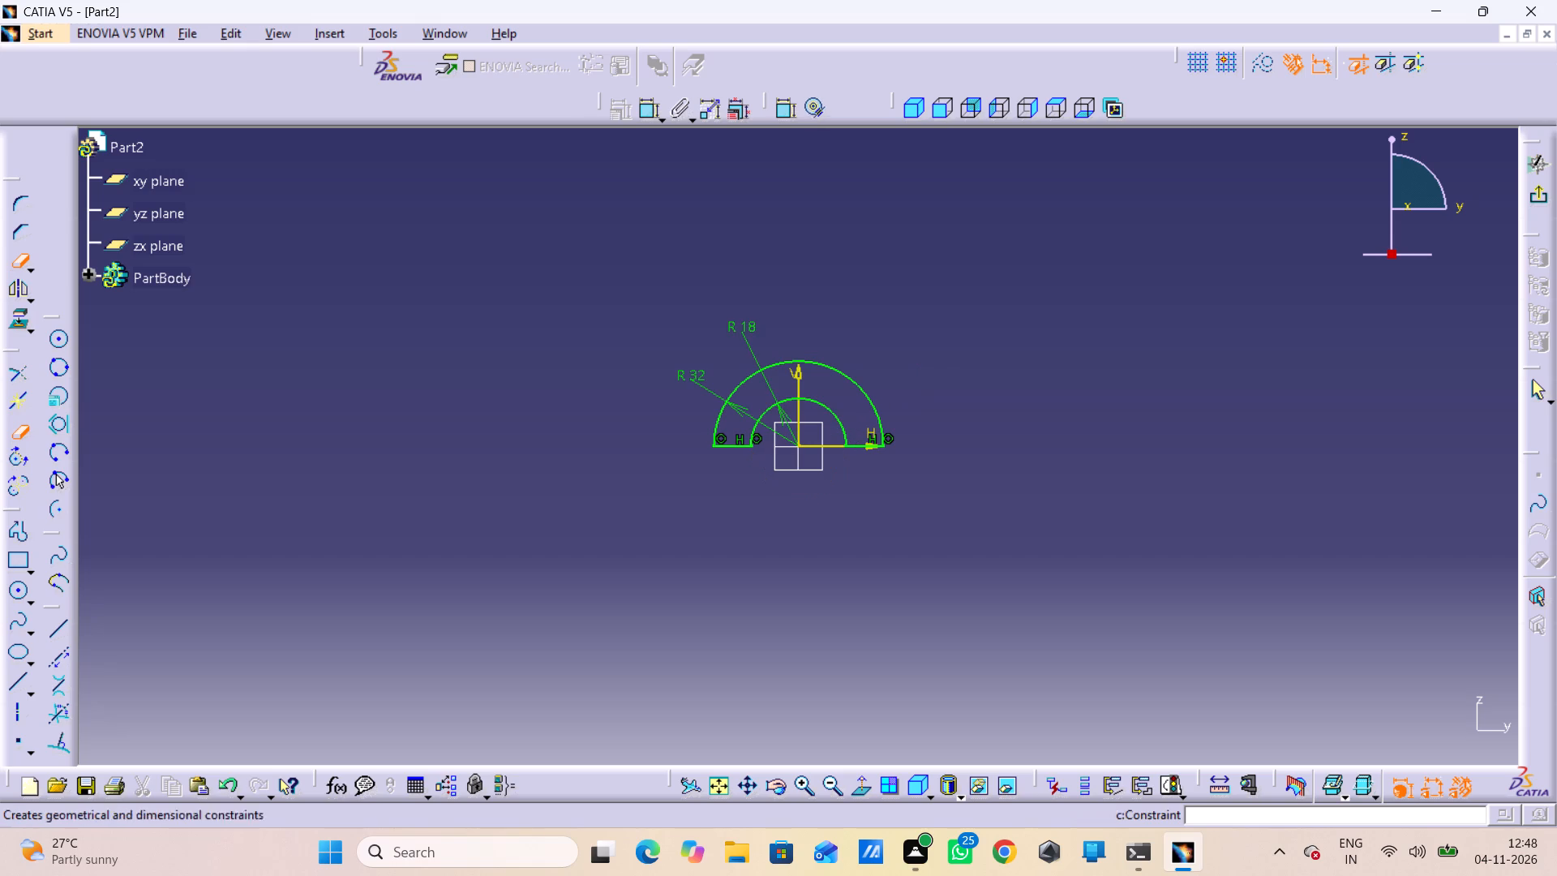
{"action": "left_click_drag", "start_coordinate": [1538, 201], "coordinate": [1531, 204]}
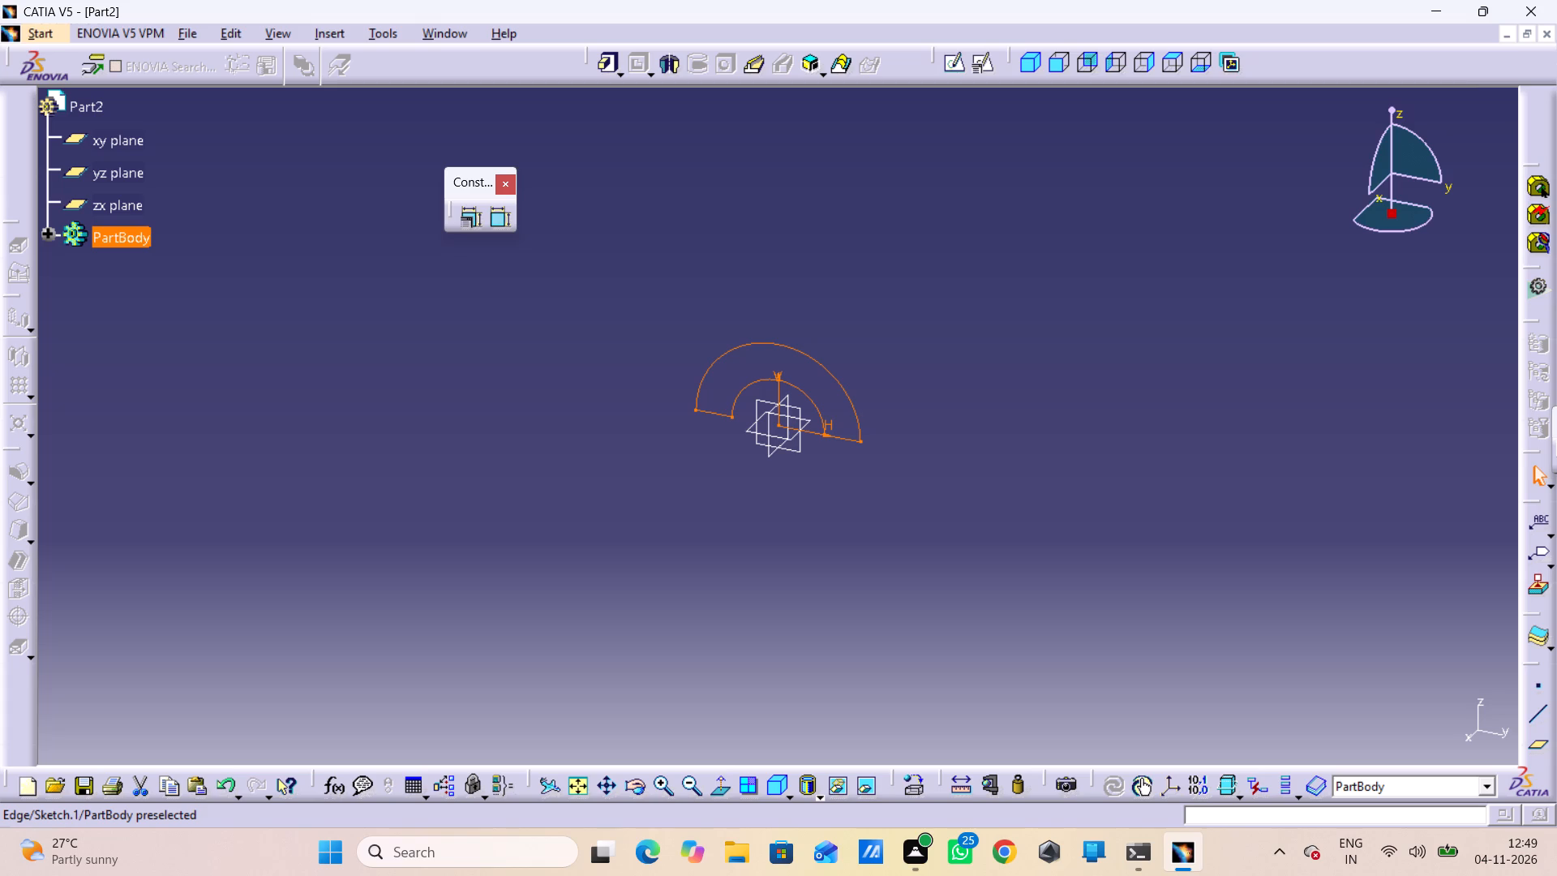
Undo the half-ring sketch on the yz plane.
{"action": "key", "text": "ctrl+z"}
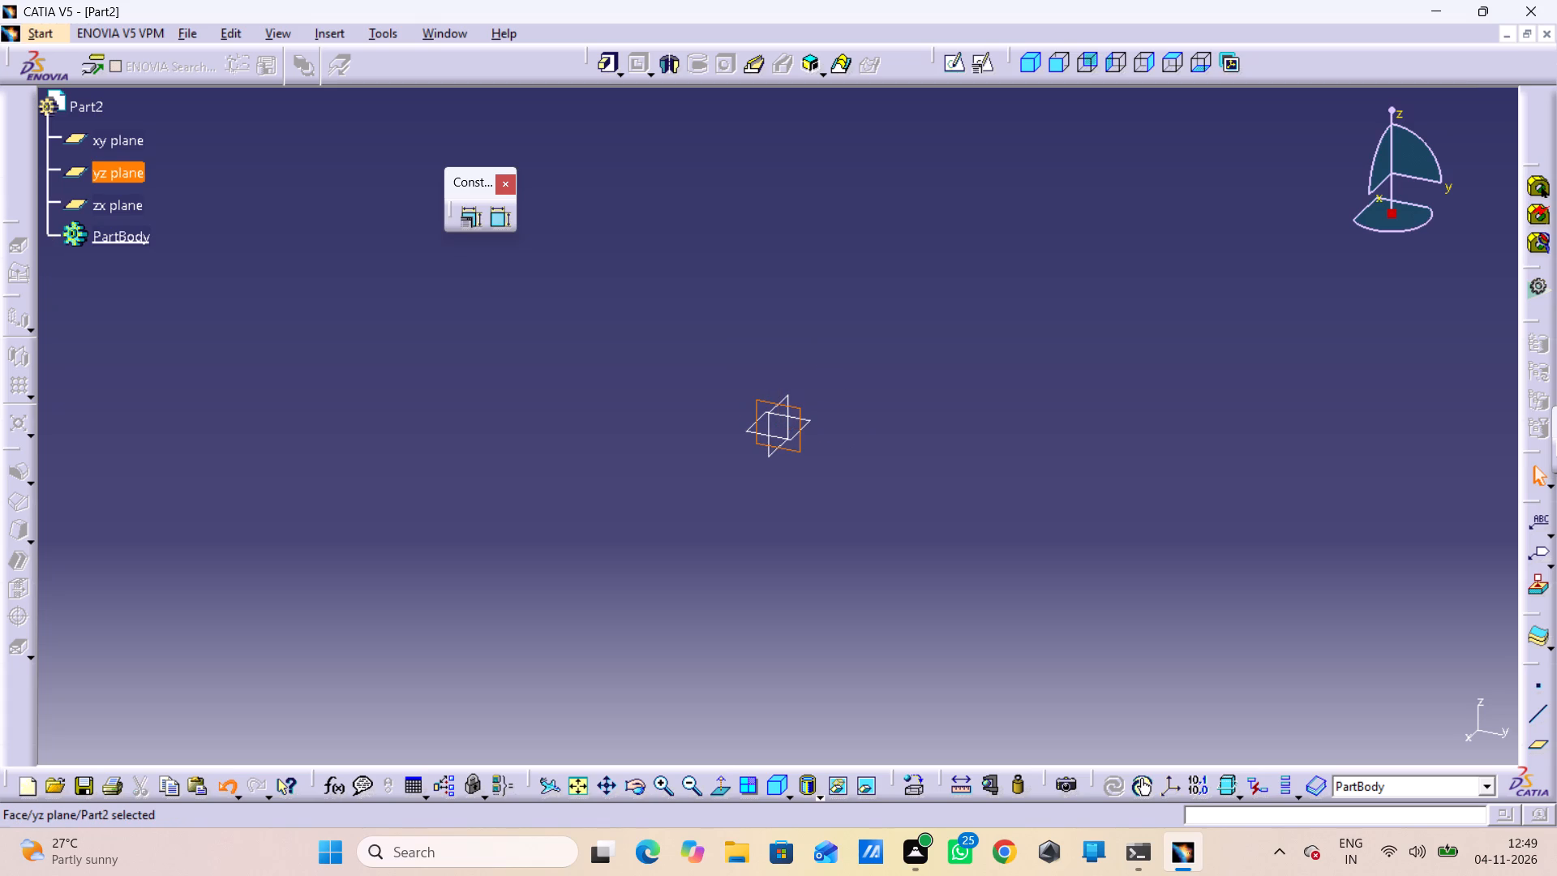
Create a positioned sketch on the zx plane with implicit origin and orientation.
{"action": "left_click", "coordinate": [783, 406]}
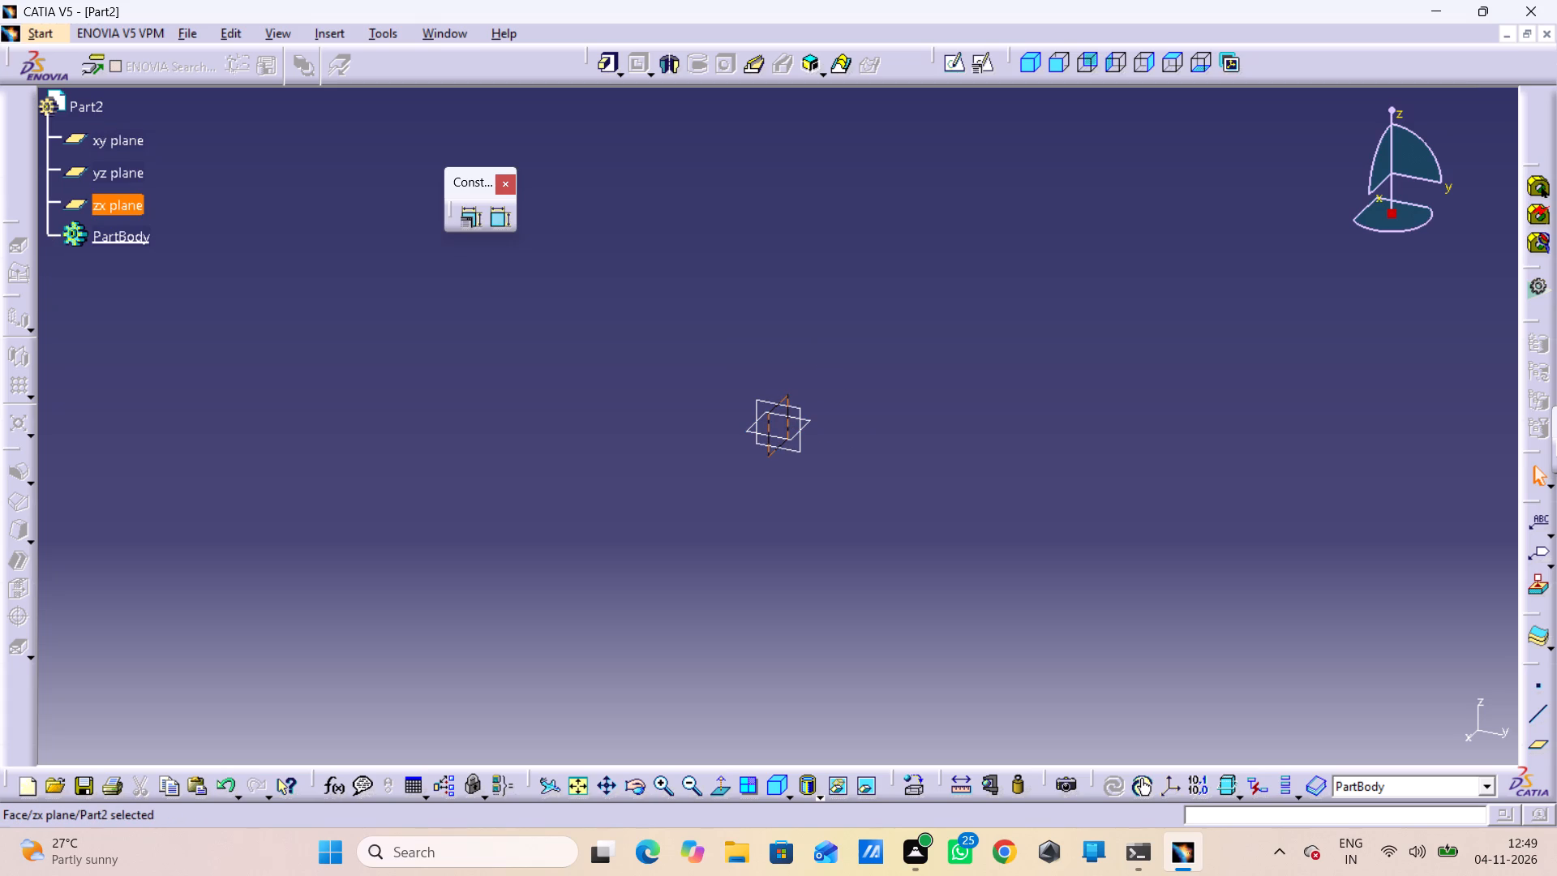
{"action": "left_click", "coordinate": [799, 416]}
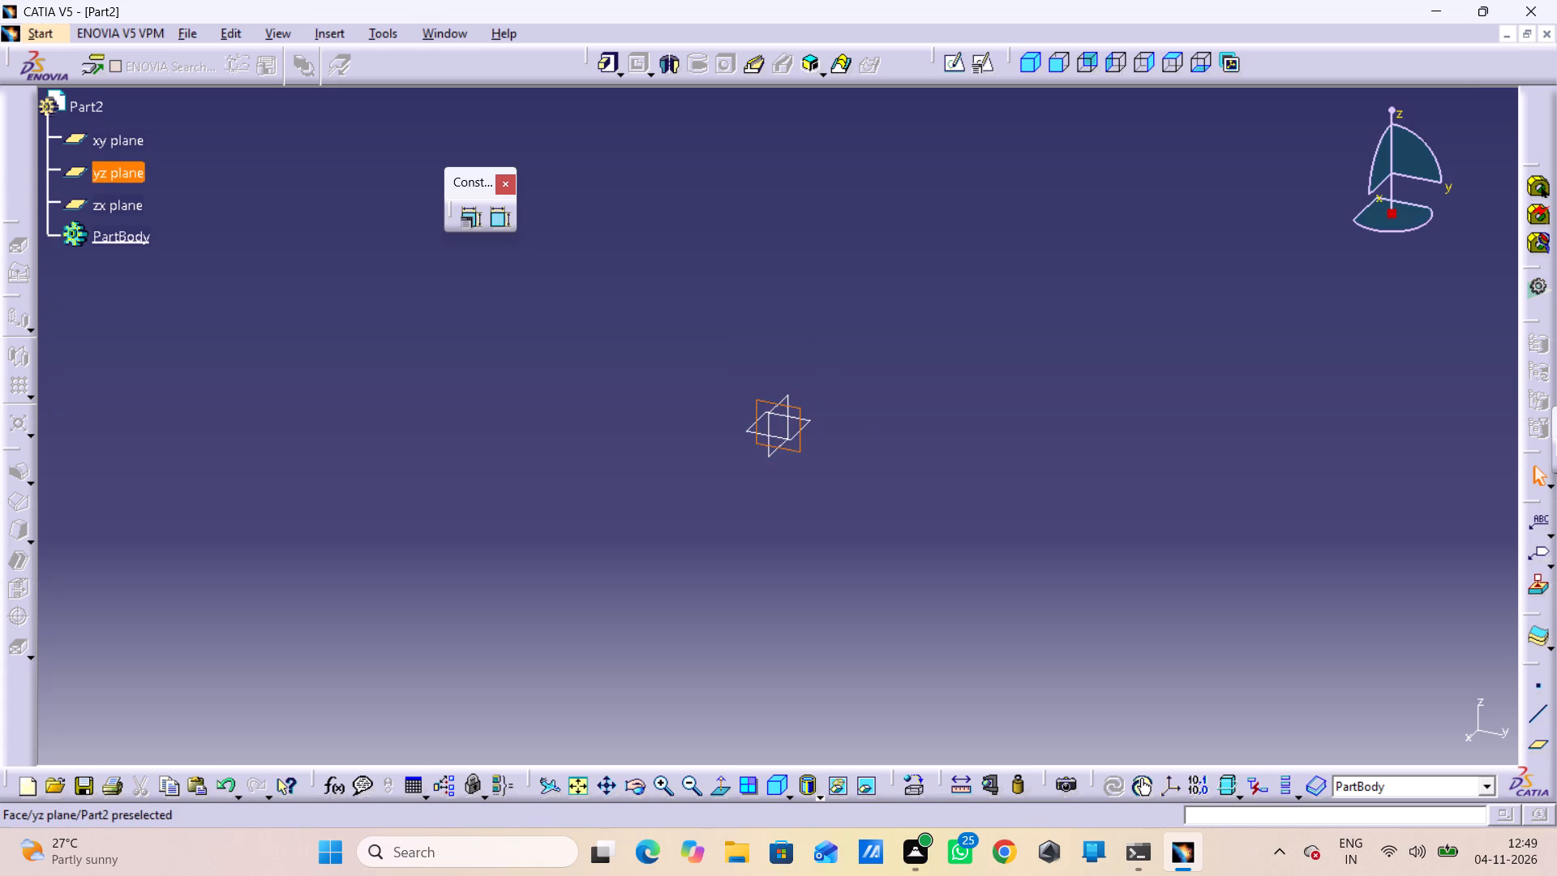
{"action": "left_click", "coordinate": [792, 402]}
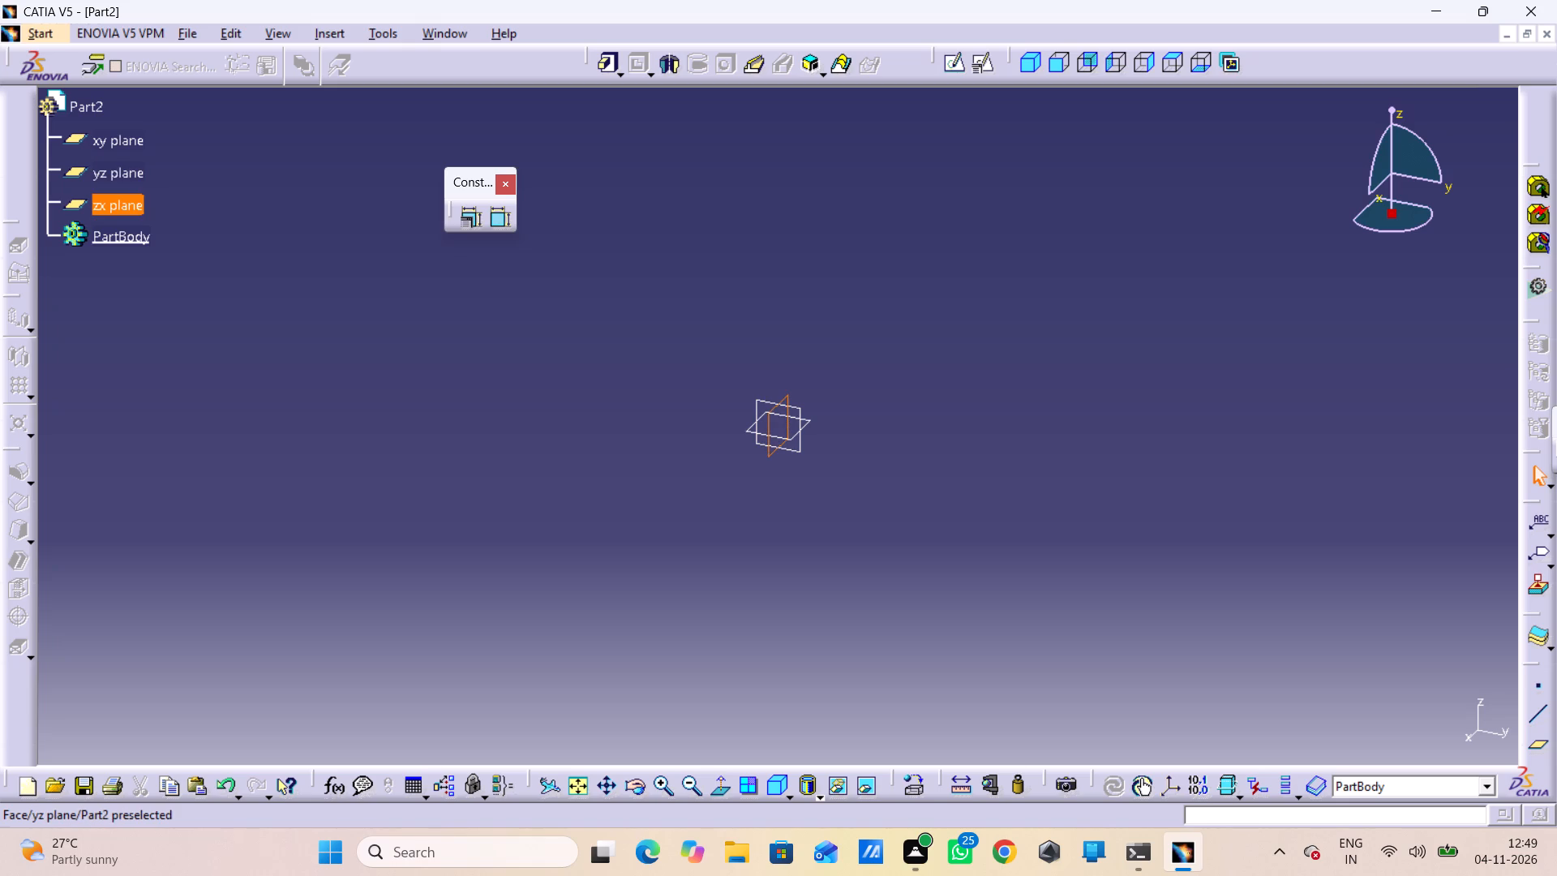
{"action": "left_click", "coordinate": [976, 62]}
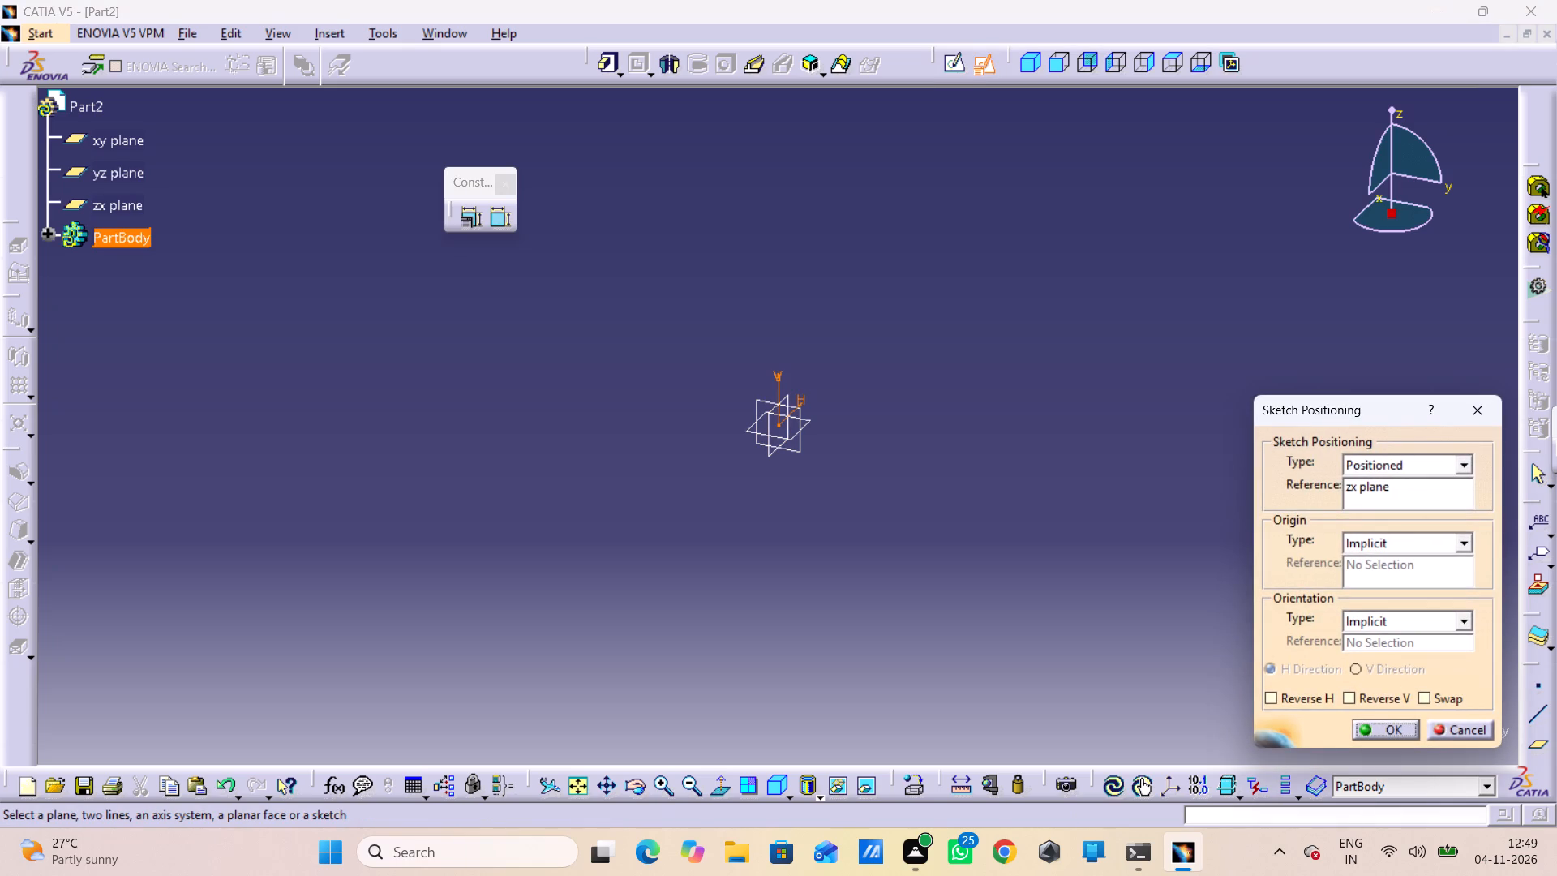
{"action": "left_click", "coordinate": [1383, 726]}
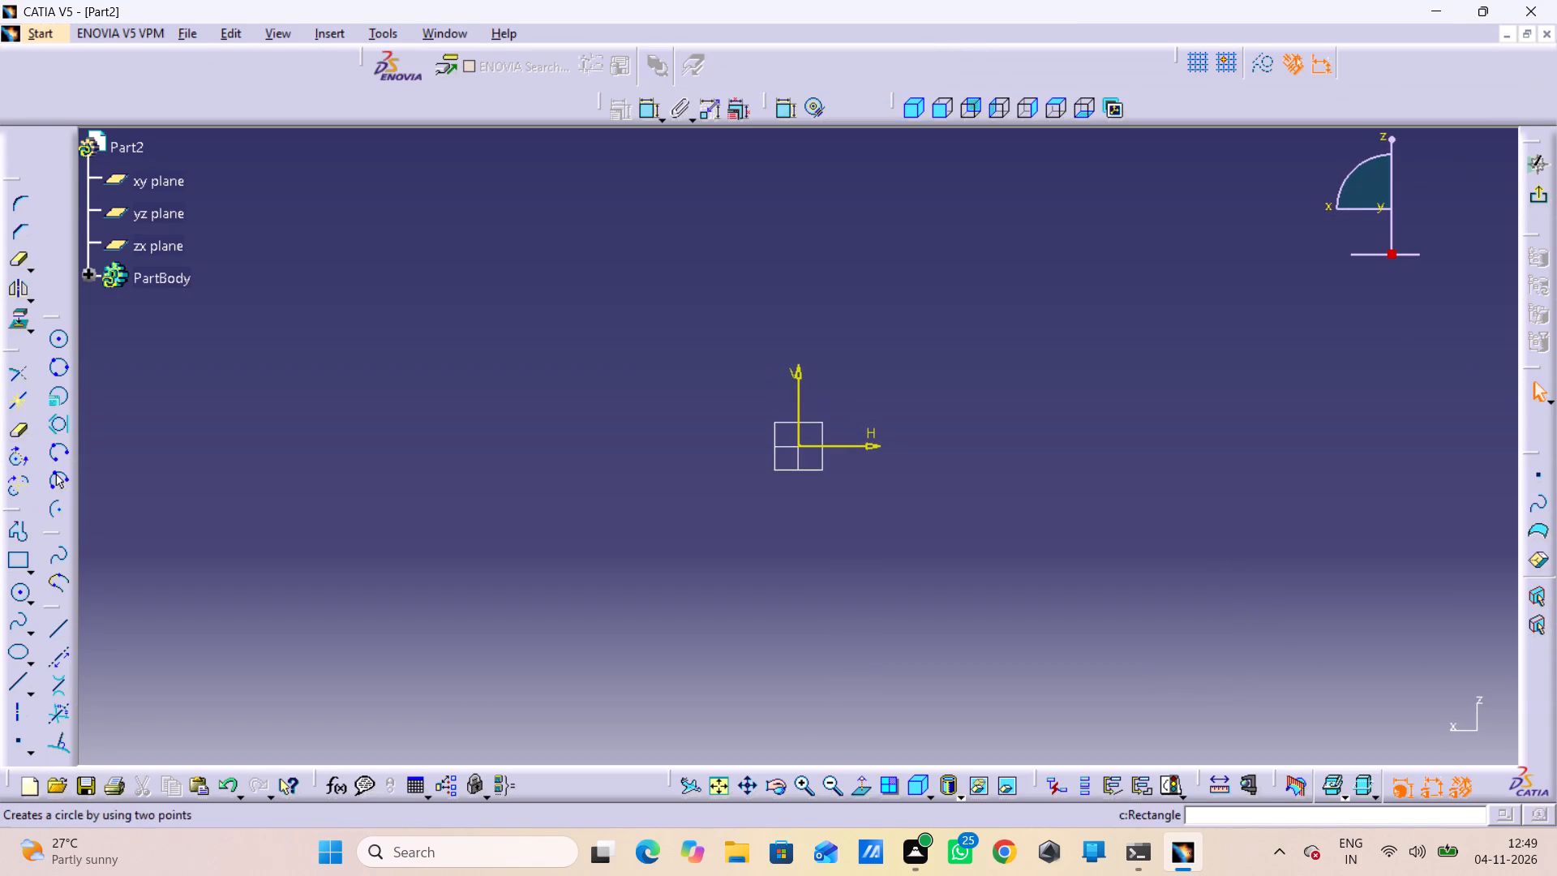
Sketch two concentric circles centred on the origin, about 55 mm and 37 mm in radius.
{"action": "left_click", "coordinate": [17, 569]}
{"action": "double_click", "coordinate": [15, 590]}
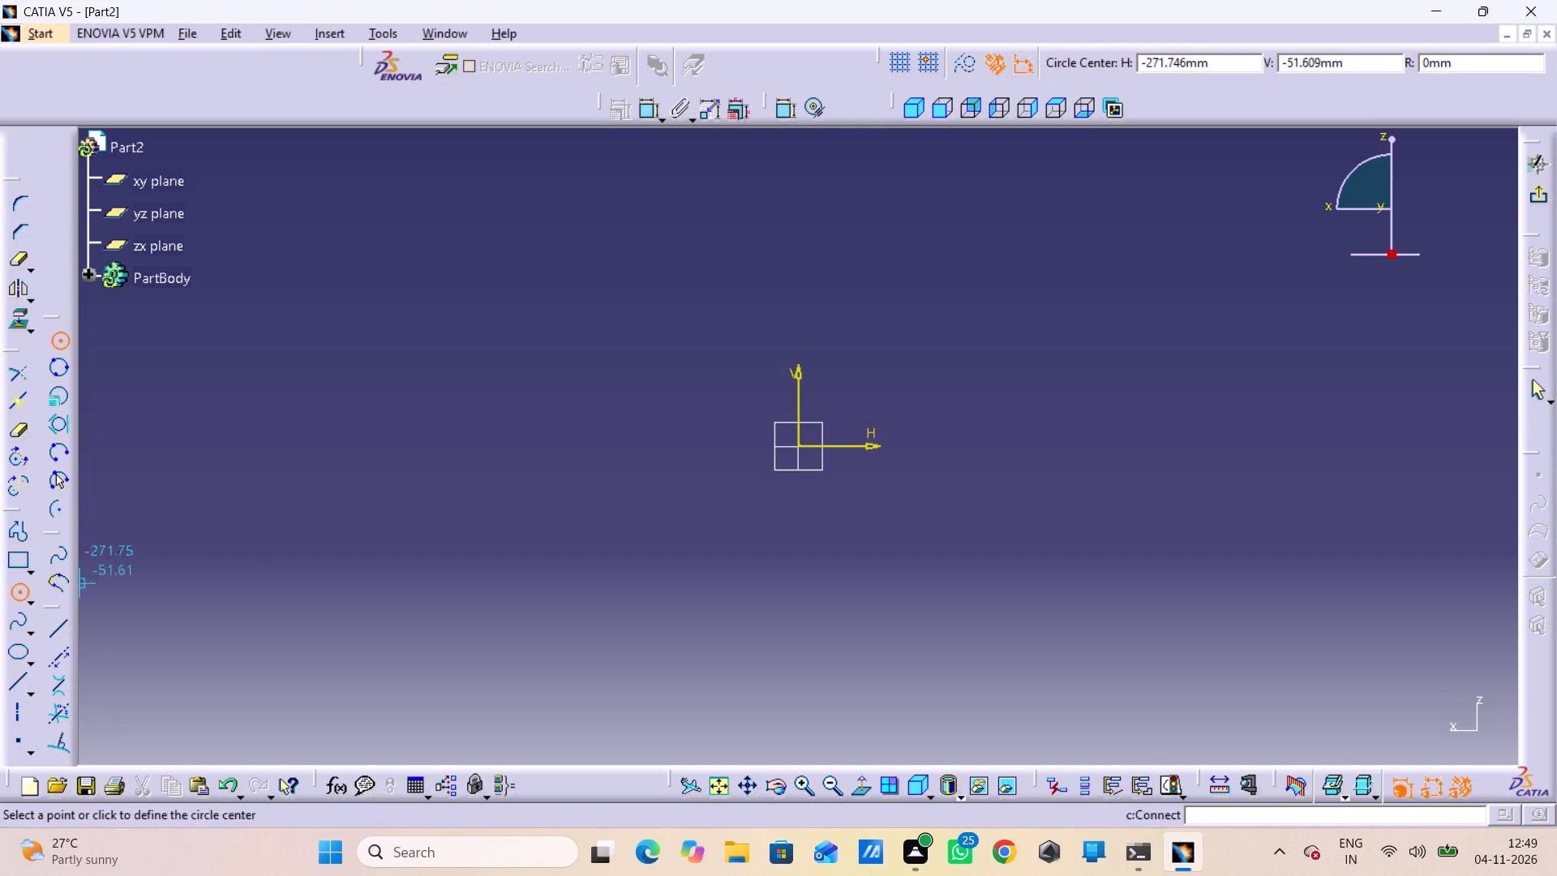
{"action": "left_click_drag", "start_coordinate": [791, 438], "coordinate": [796, 457]}
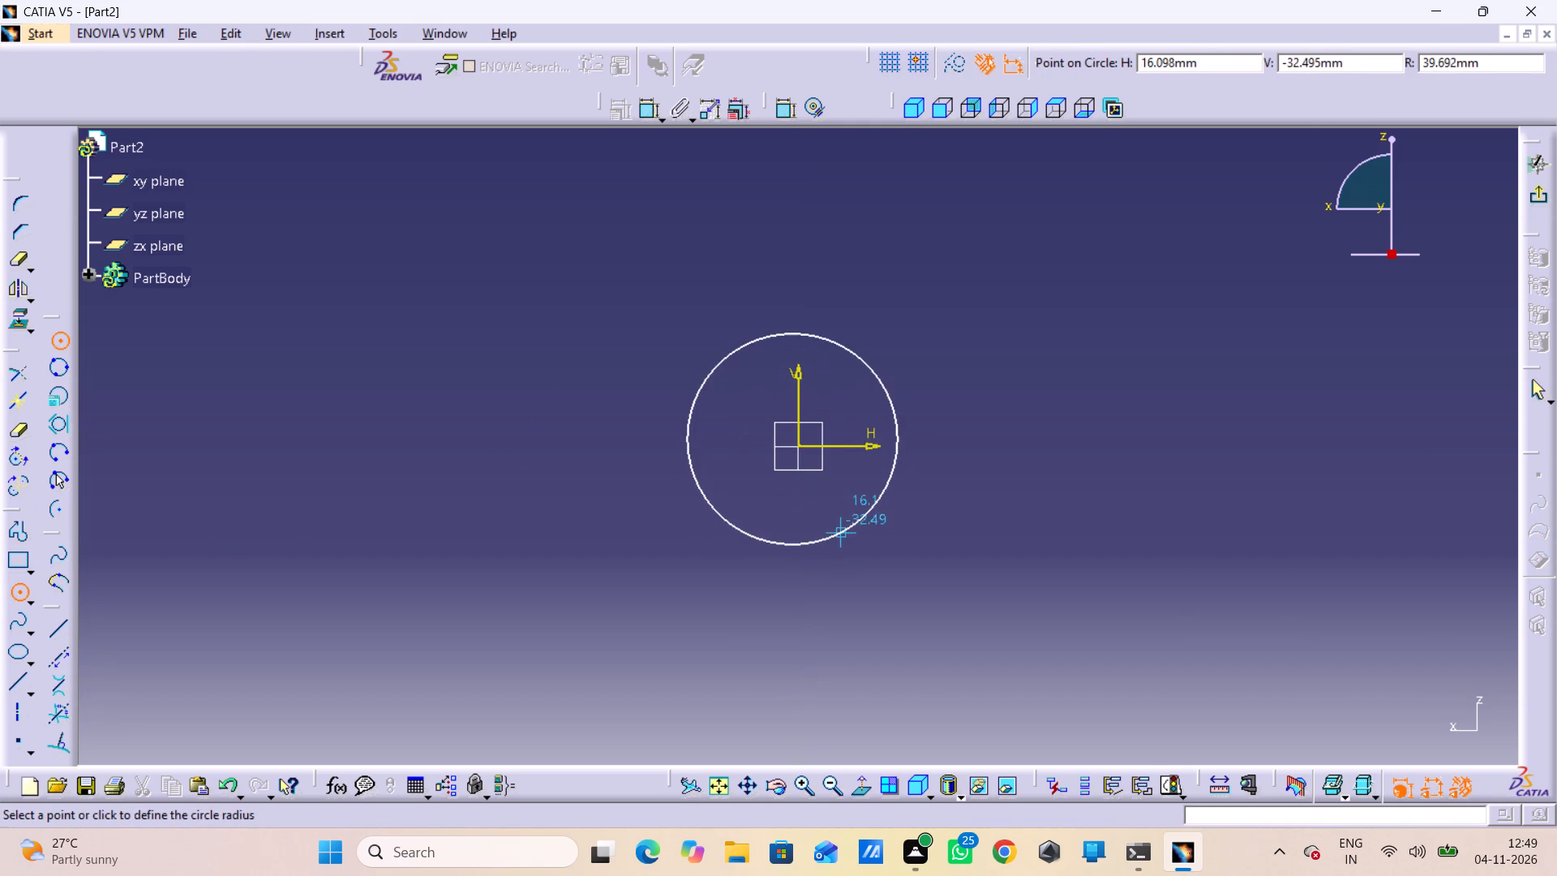
{"action": "key", "text": "ctrl+z"}
{"action": "left_click_drag", "start_coordinate": [796, 443], "coordinate": [821, 562]}
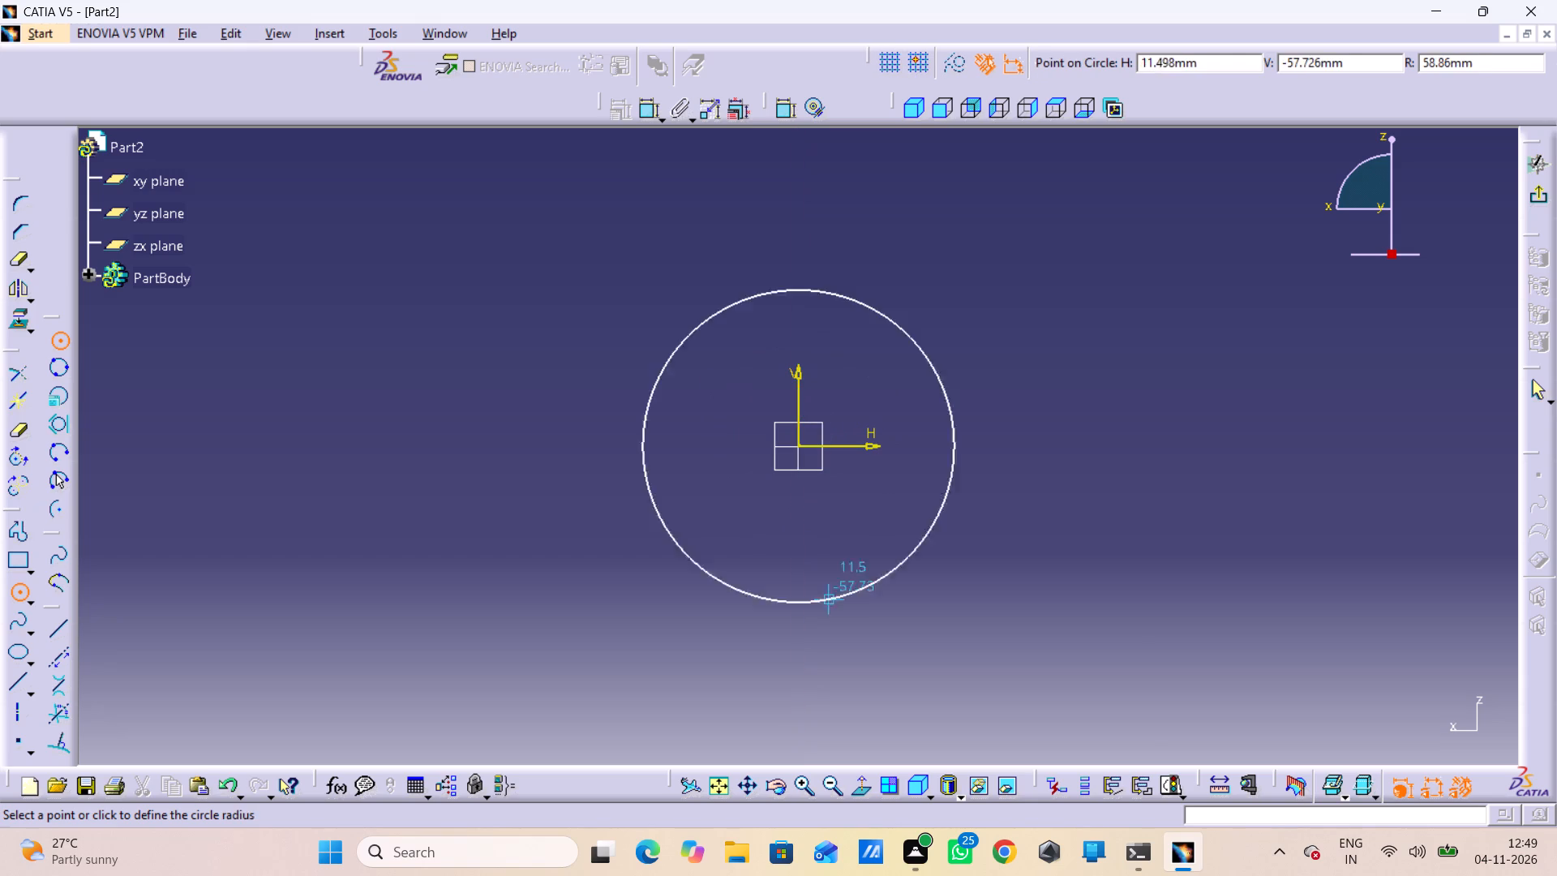
{"action": "left_click", "coordinate": [832, 590]}
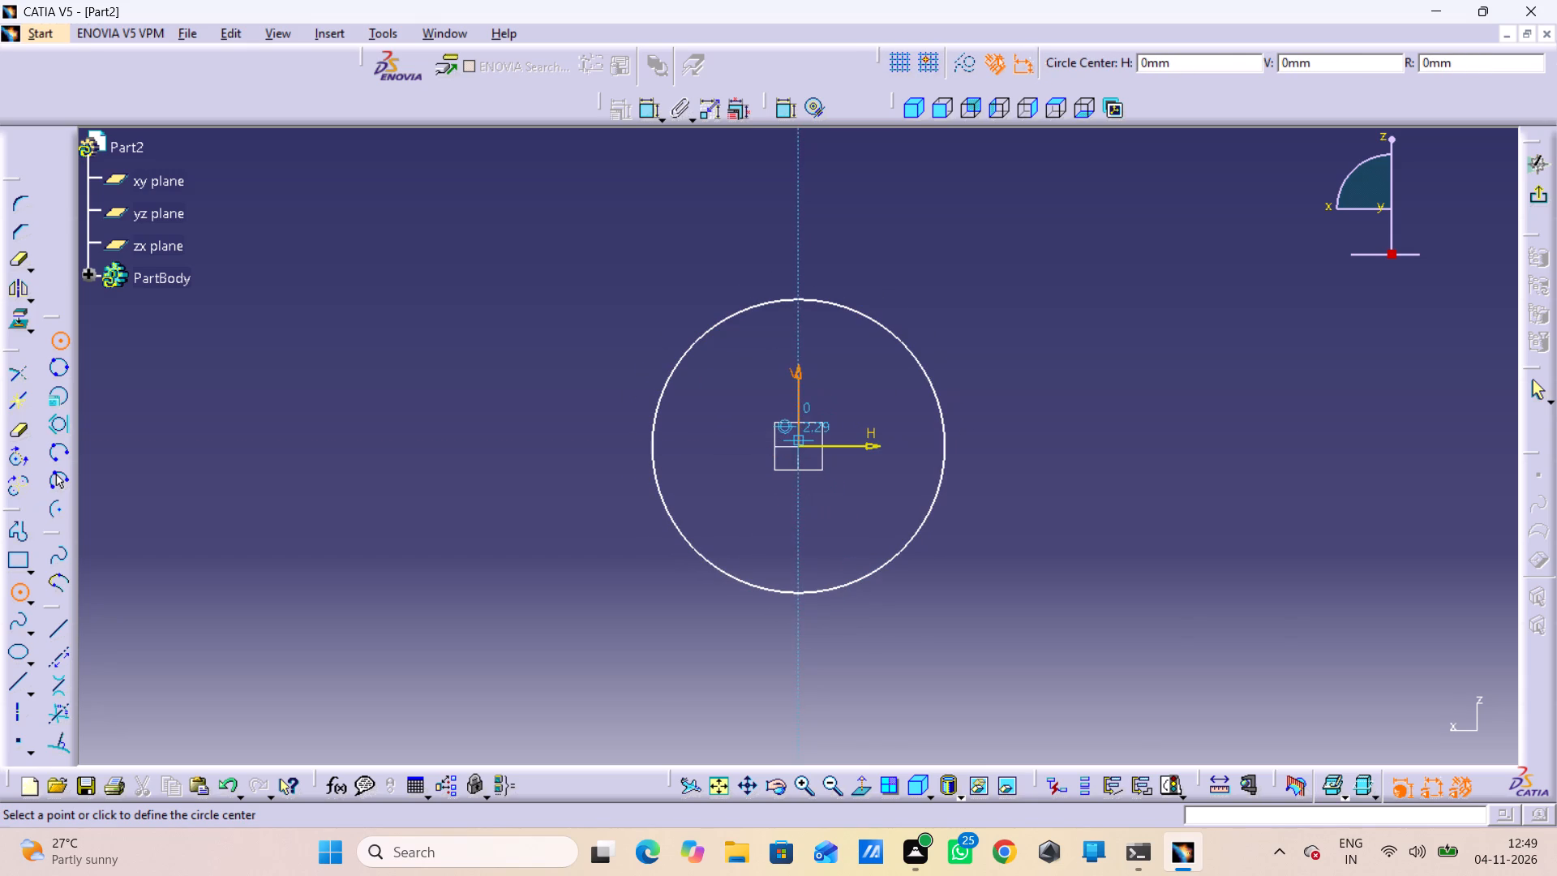
{"action": "left_click_drag", "start_coordinate": [800, 446], "coordinate": [803, 496]}
{"action": "left_click", "coordinate": [810, 544]}
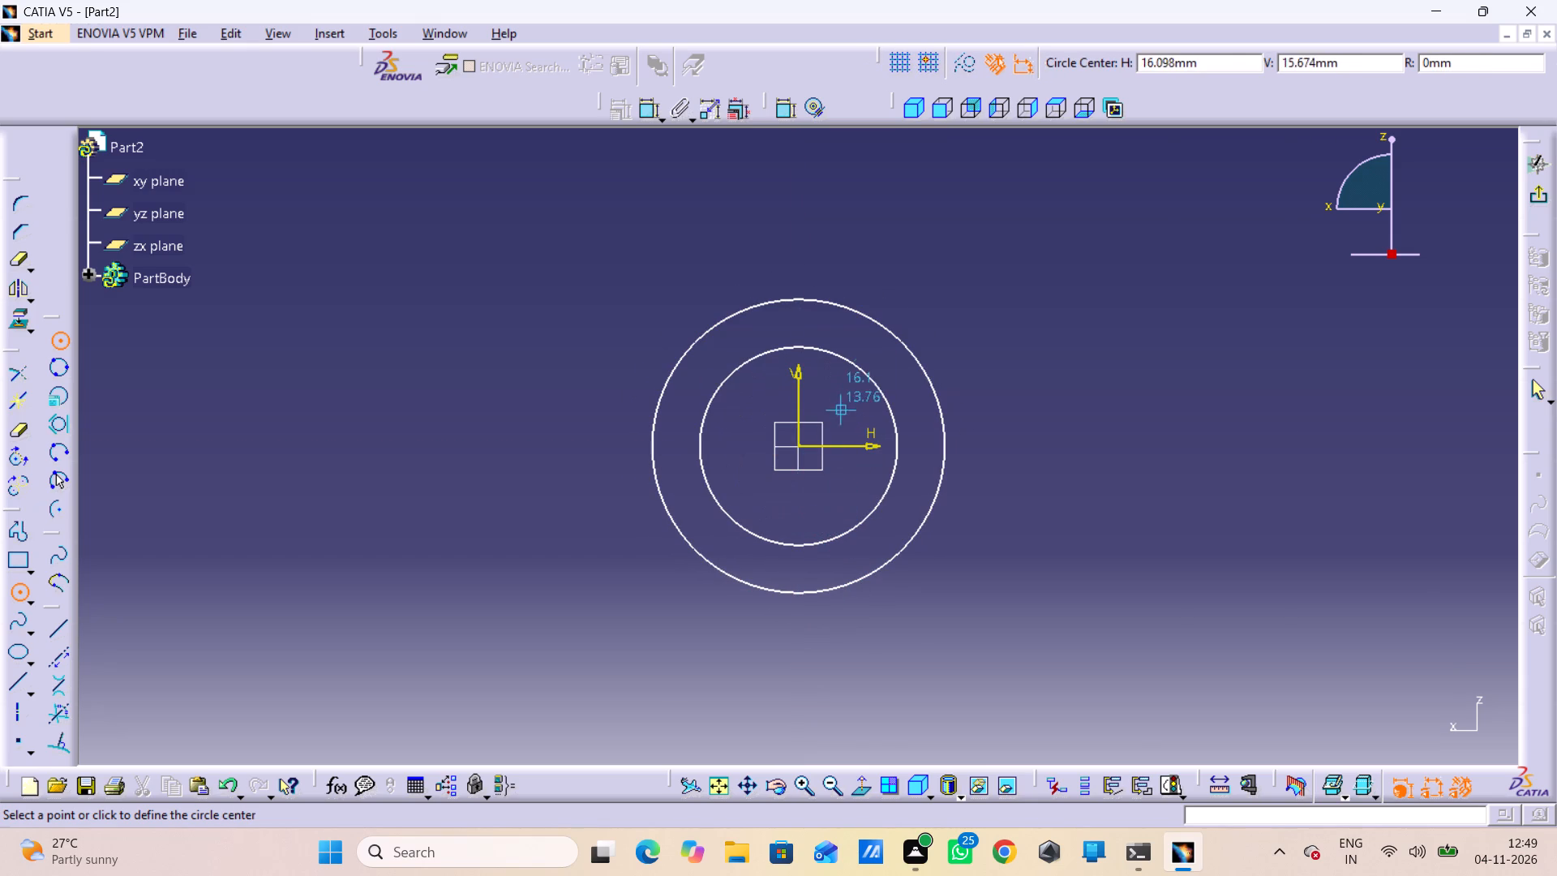
Add a radius dimension to the outer circle and another to the inner circle.
{"action": "double_click", "coordinate": [785, 105]}
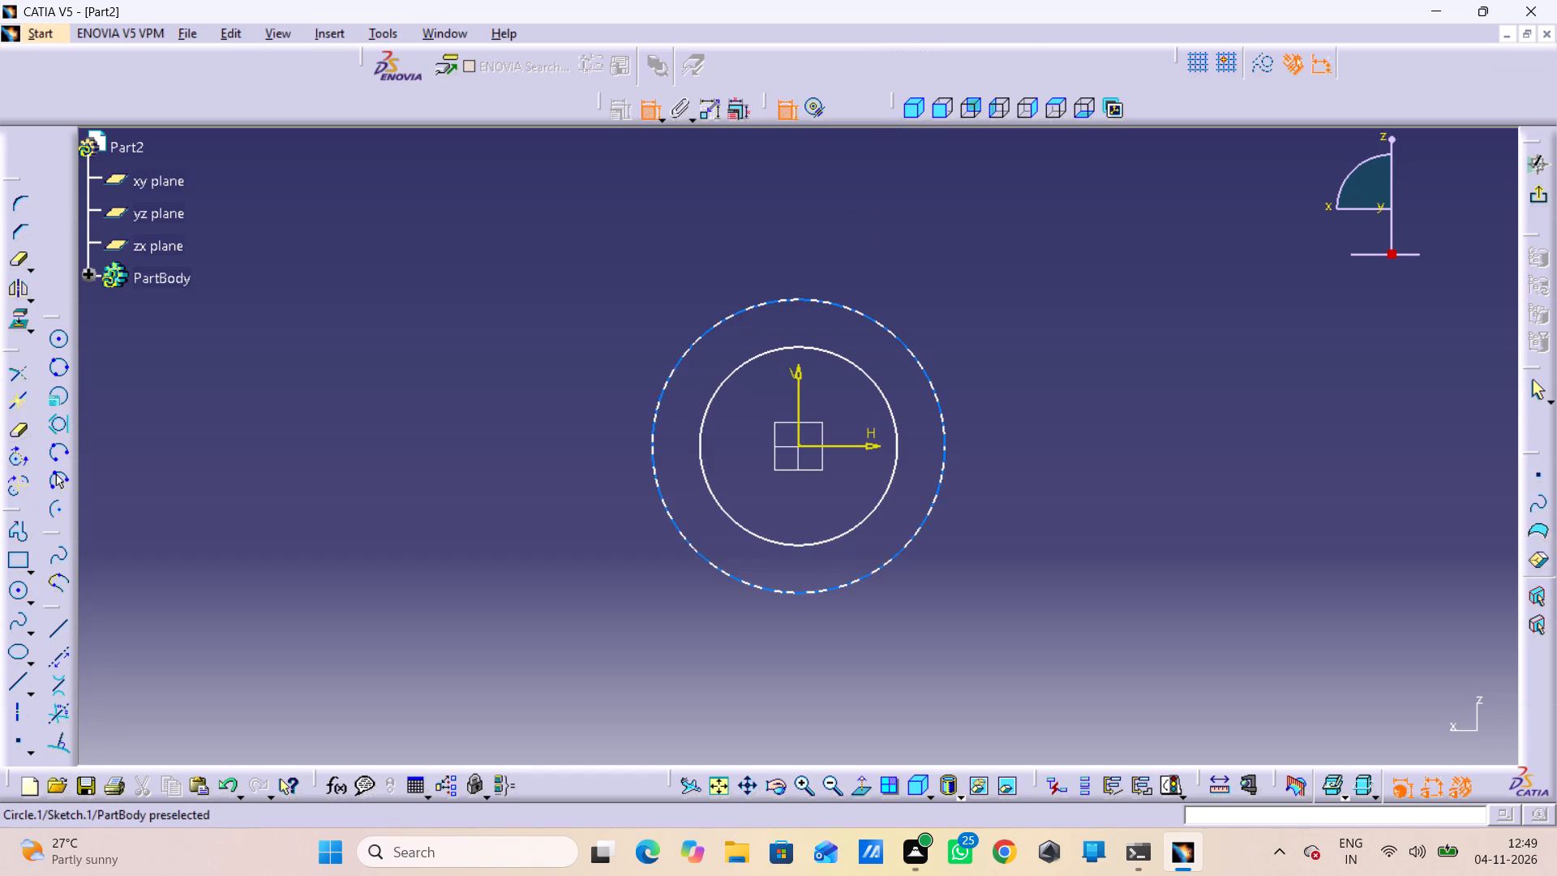
{"action": "left_click", "coordinate": [924, 382]}
{"action": "left_click_drag", "start_coordinate": [1004, 320], "coordinate": [1003, 353]}
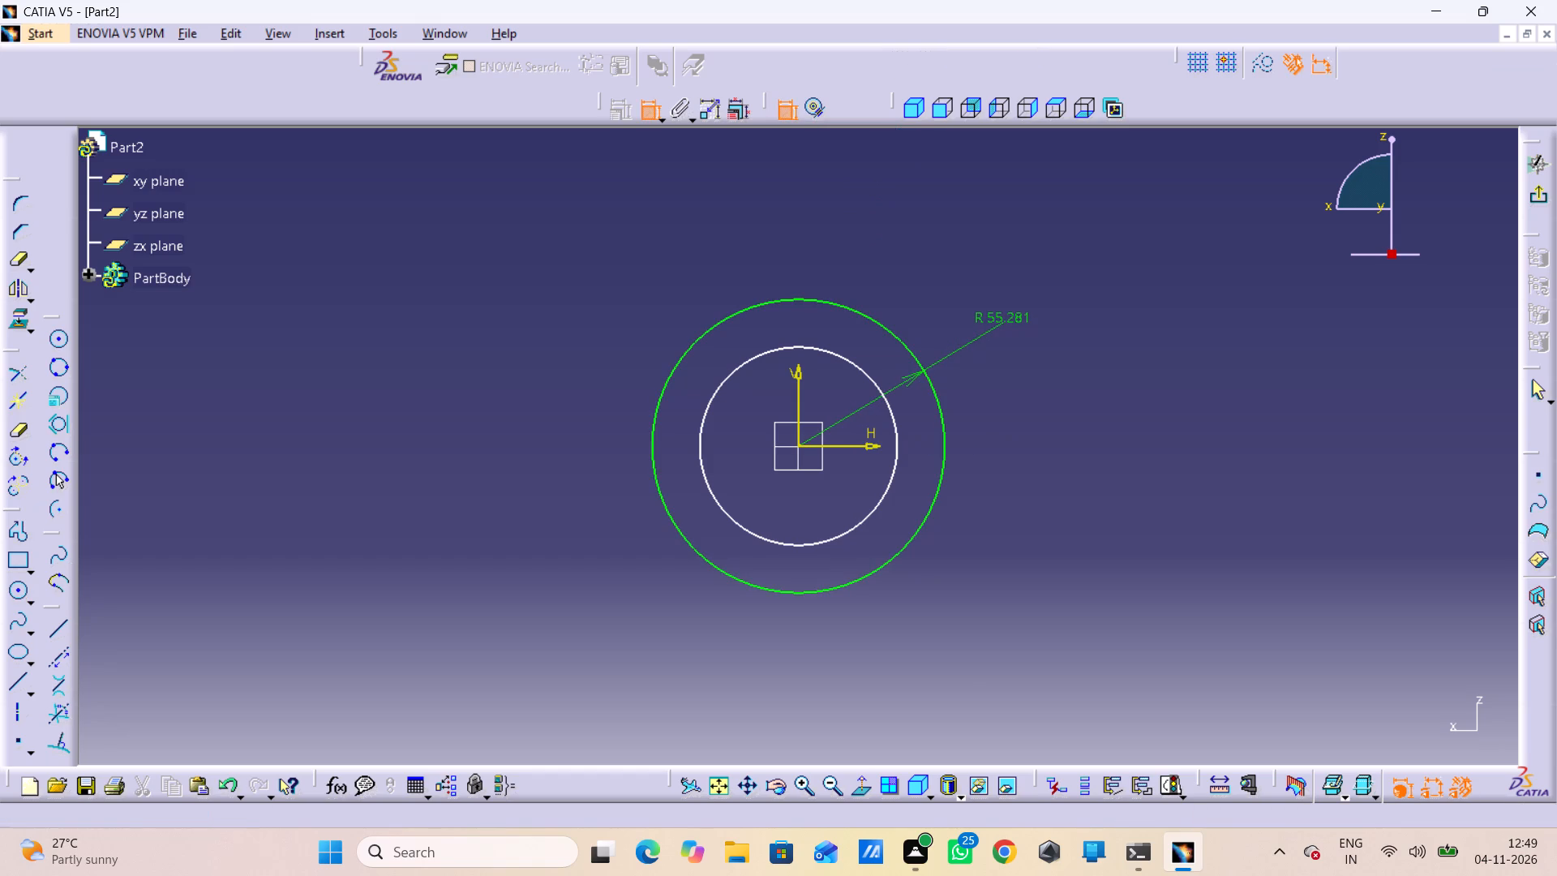
{"action": "left_click_drag", "start_coordinate": [899, 443], "coordinate": [909, 442]}
{"action": "left_click", "coordinate": [1043, 466]}
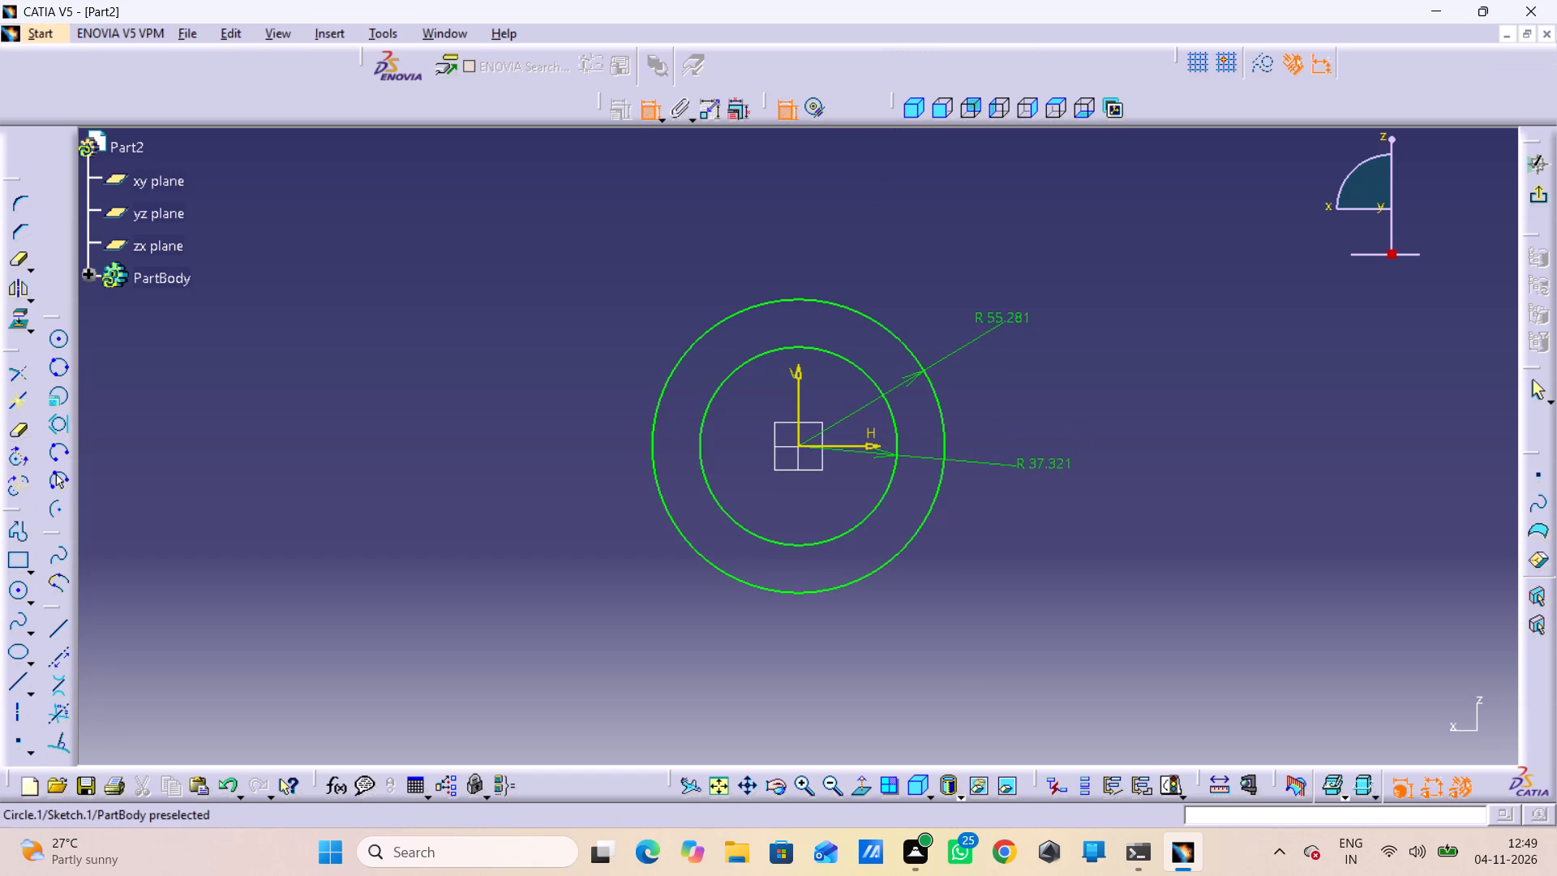
Set the radius of the originally outer circle to 32 mm.
{"action": "double_click", "coordinate": [988, 316]}
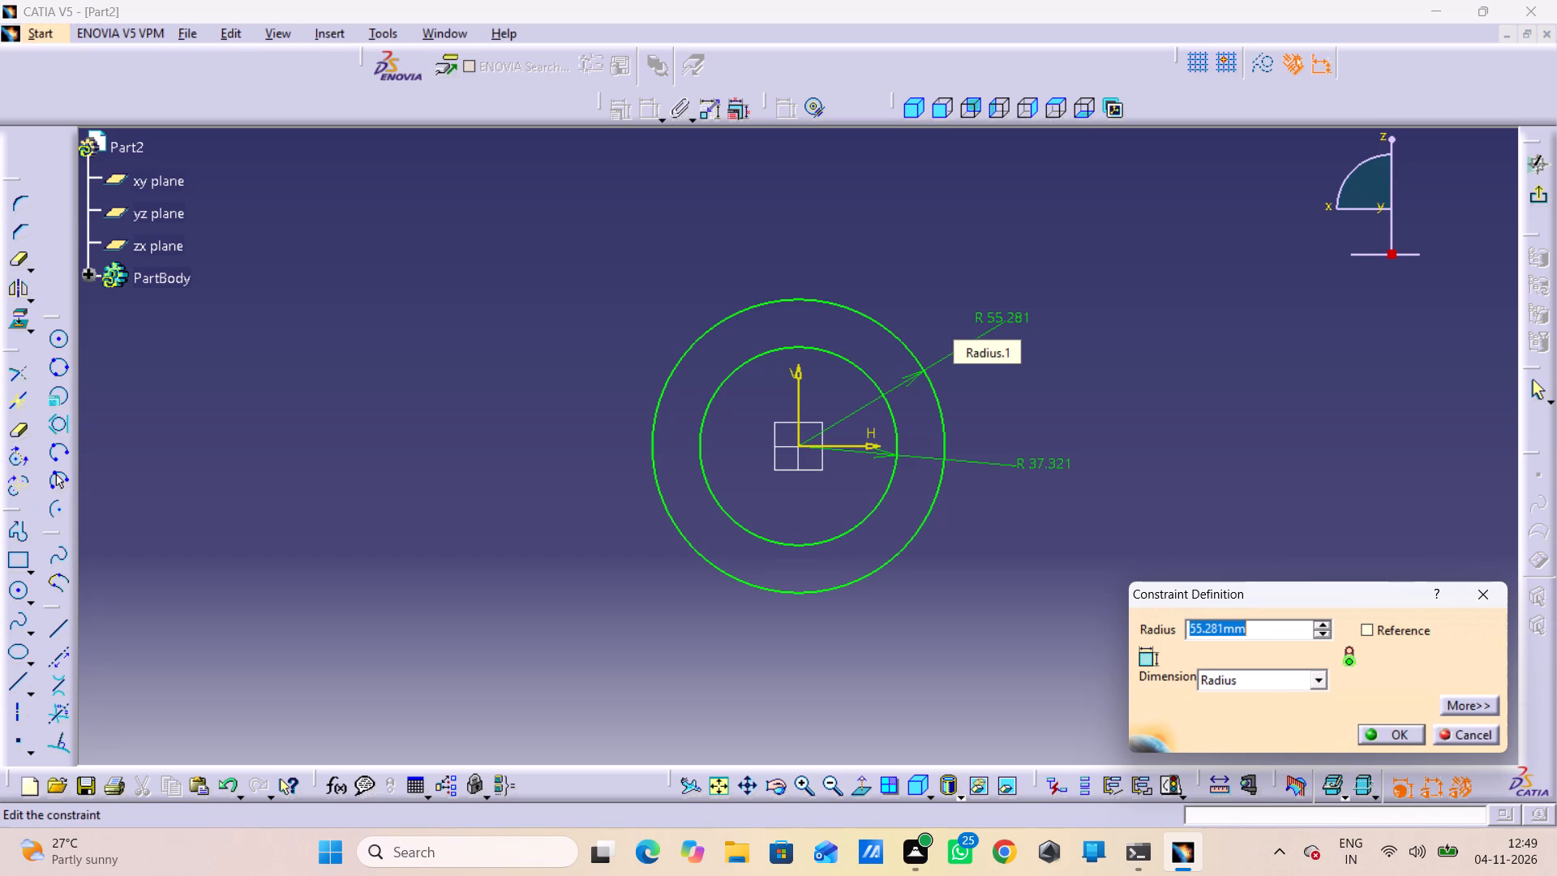
{"action": "type", "text": "32"}
{"action": "key", "text": "Return"}
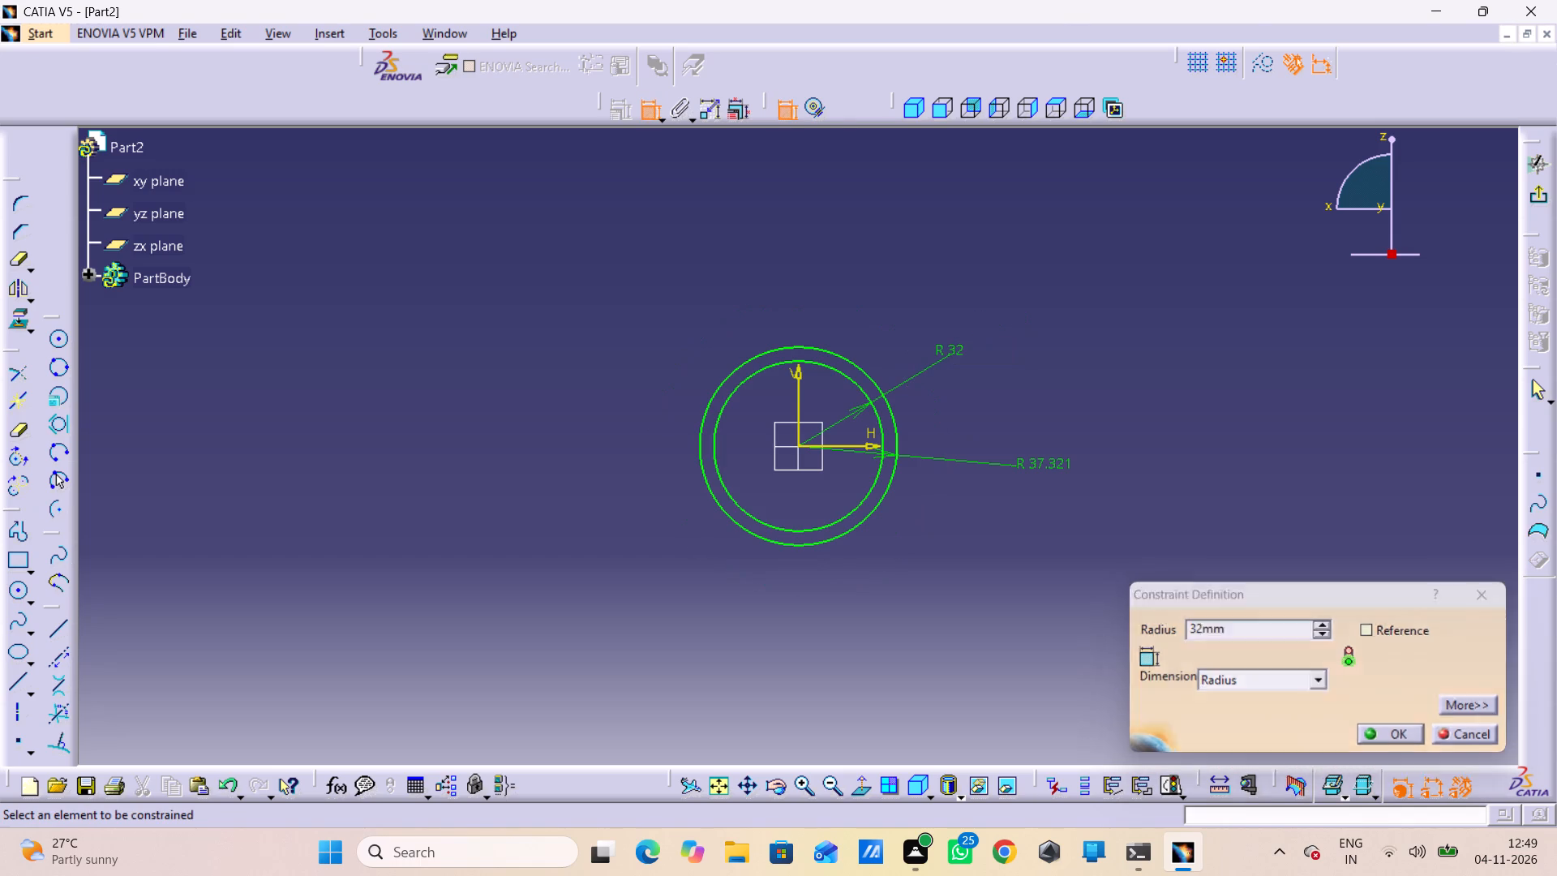
Set the radius of the other circle to 18 mm.
{"action": "double_click", "coordinate": [1038, 453]}
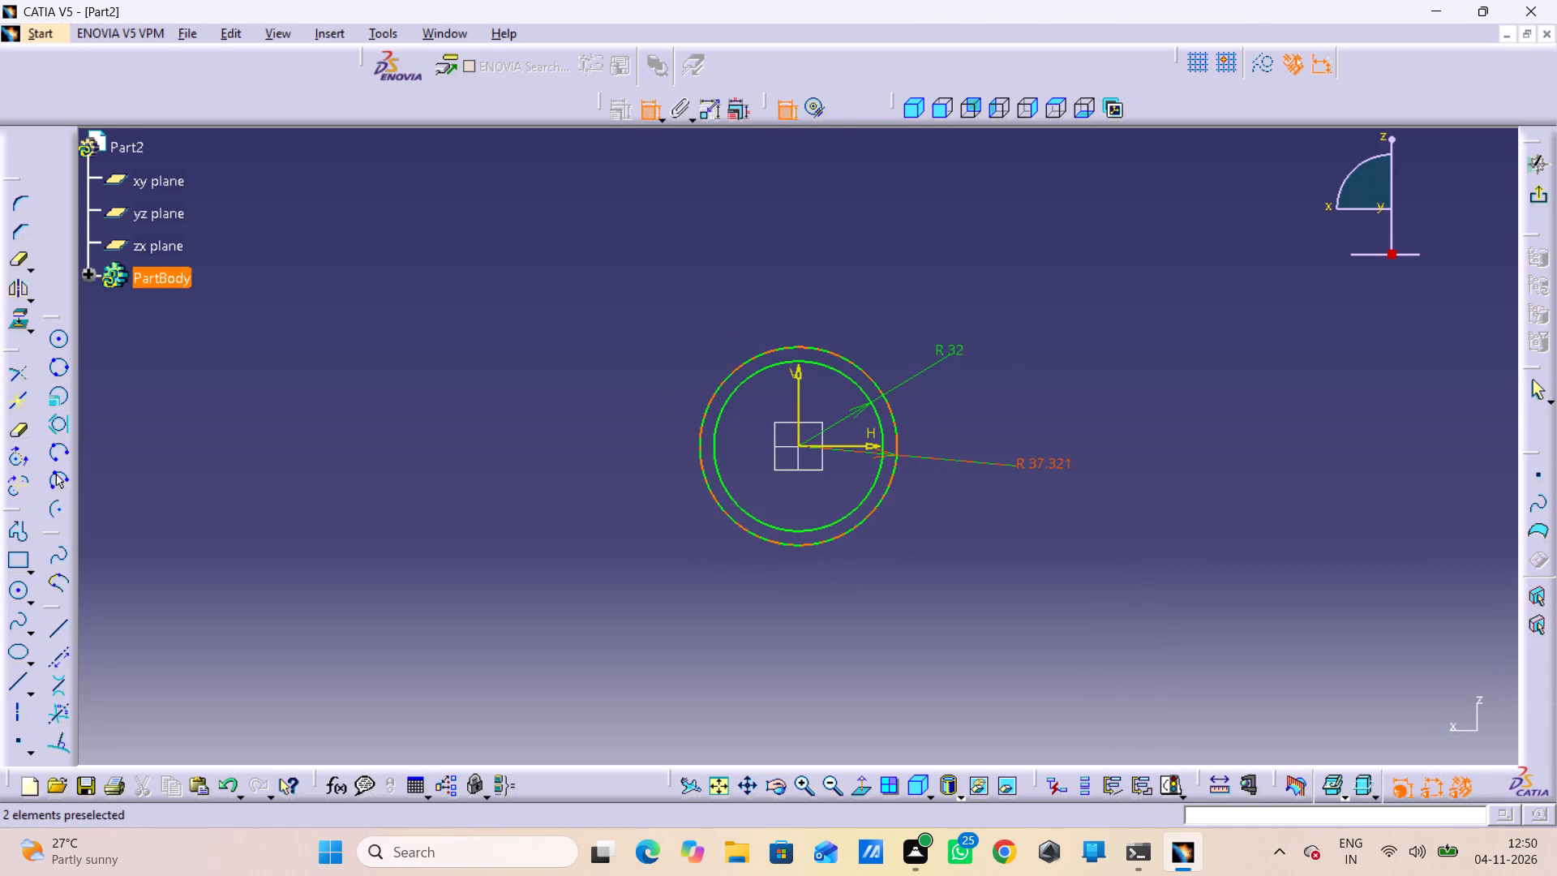
{"action": "left_click", "coordinate": [1045, 453]}
{"action": "left_click", "coordinate": [1029, 453]}
{"action": "left_click", "coordinate": [1027, 455]}
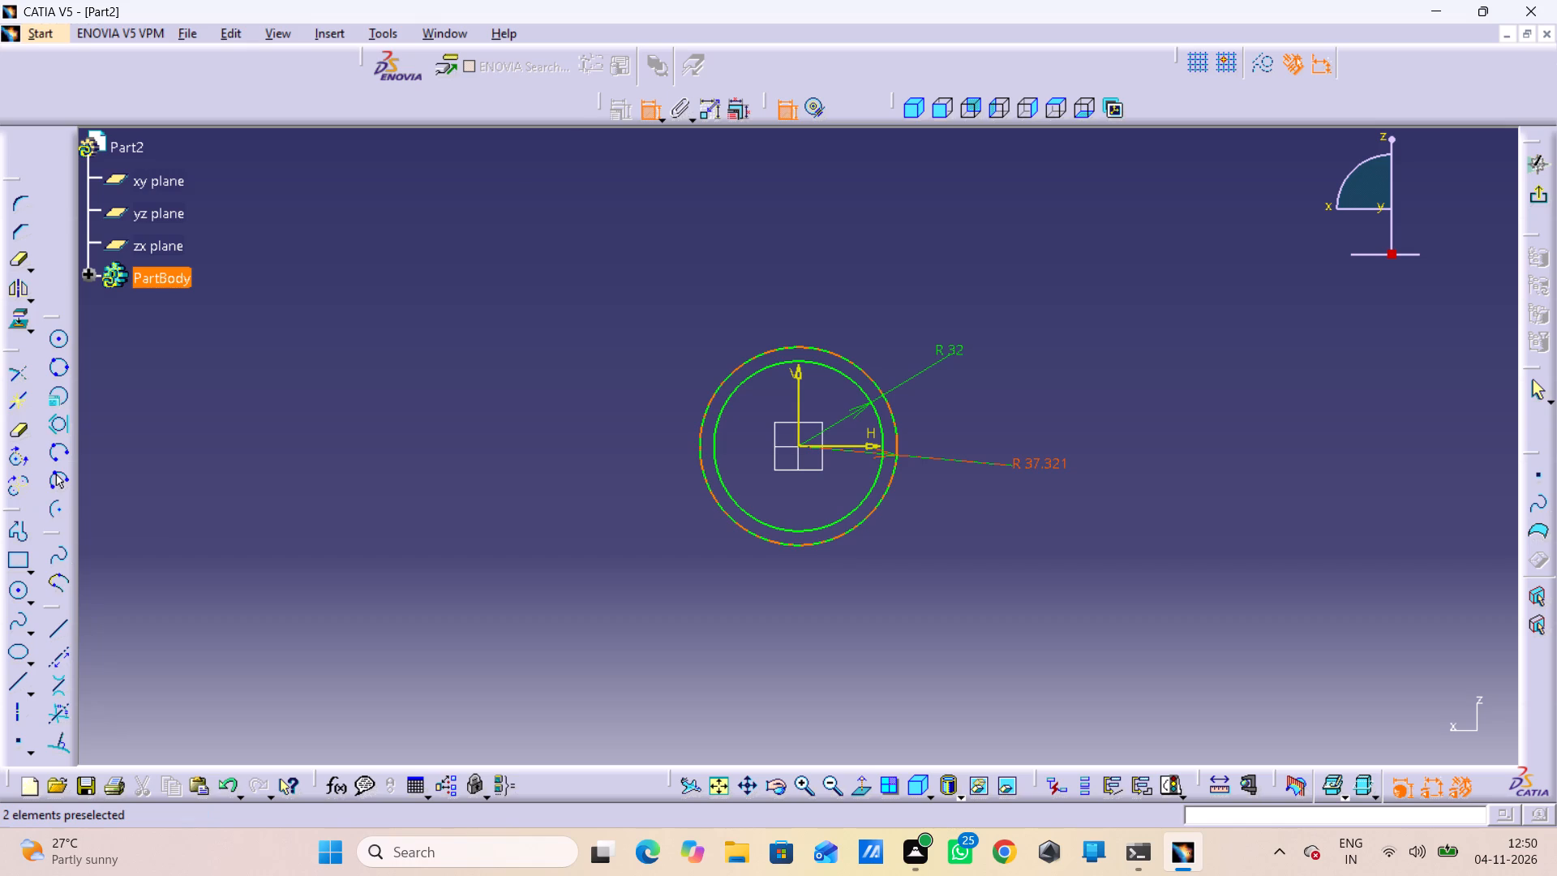
{"action": "left_click", "coordinate": [1022, 458]}
{"action": "double_click", "coordinate": [1030, 465]}
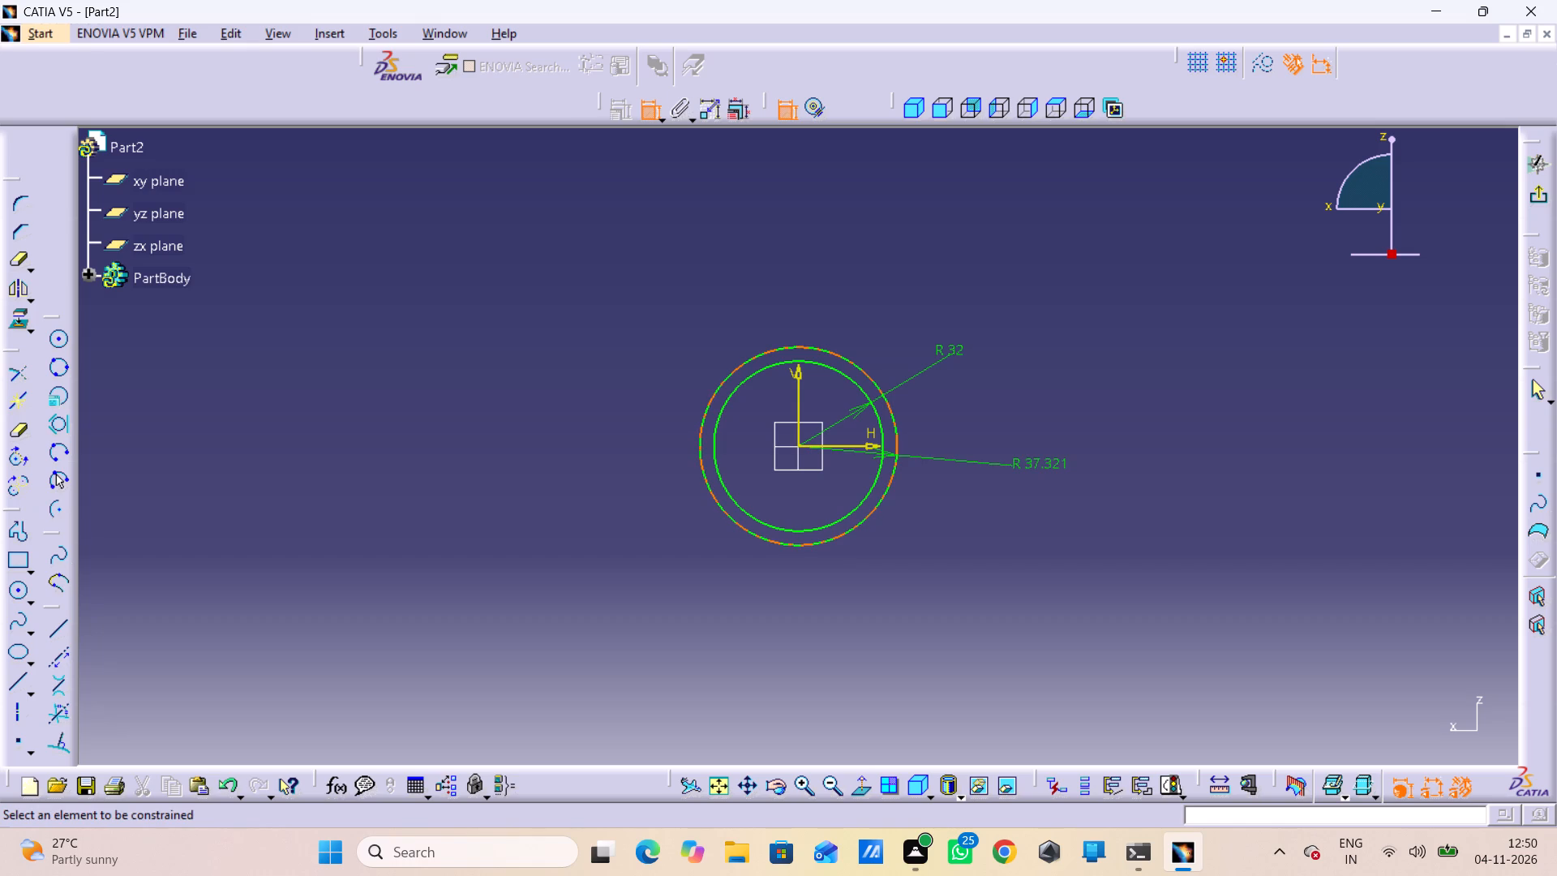
{"action": "type", "text": "18"}
{"action": "key", "text": "Return"}
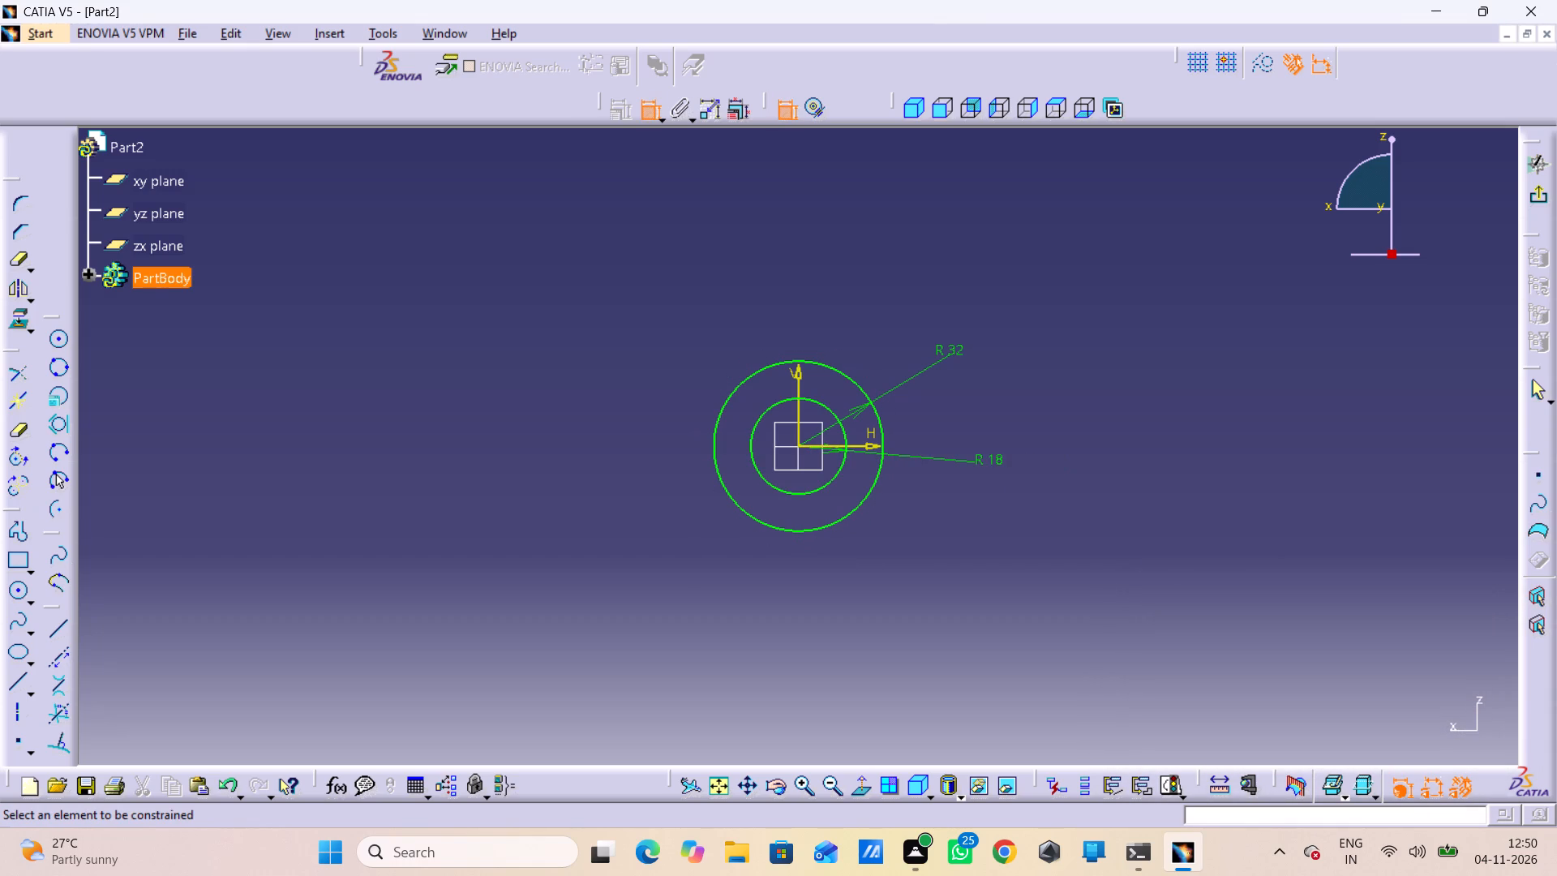
Draw a horizontal line along the H axis across the 32 mm circle, from (-32, 0) to (32, 0) mm.
{"action": "left_click", "coordinate": [58, 637]}
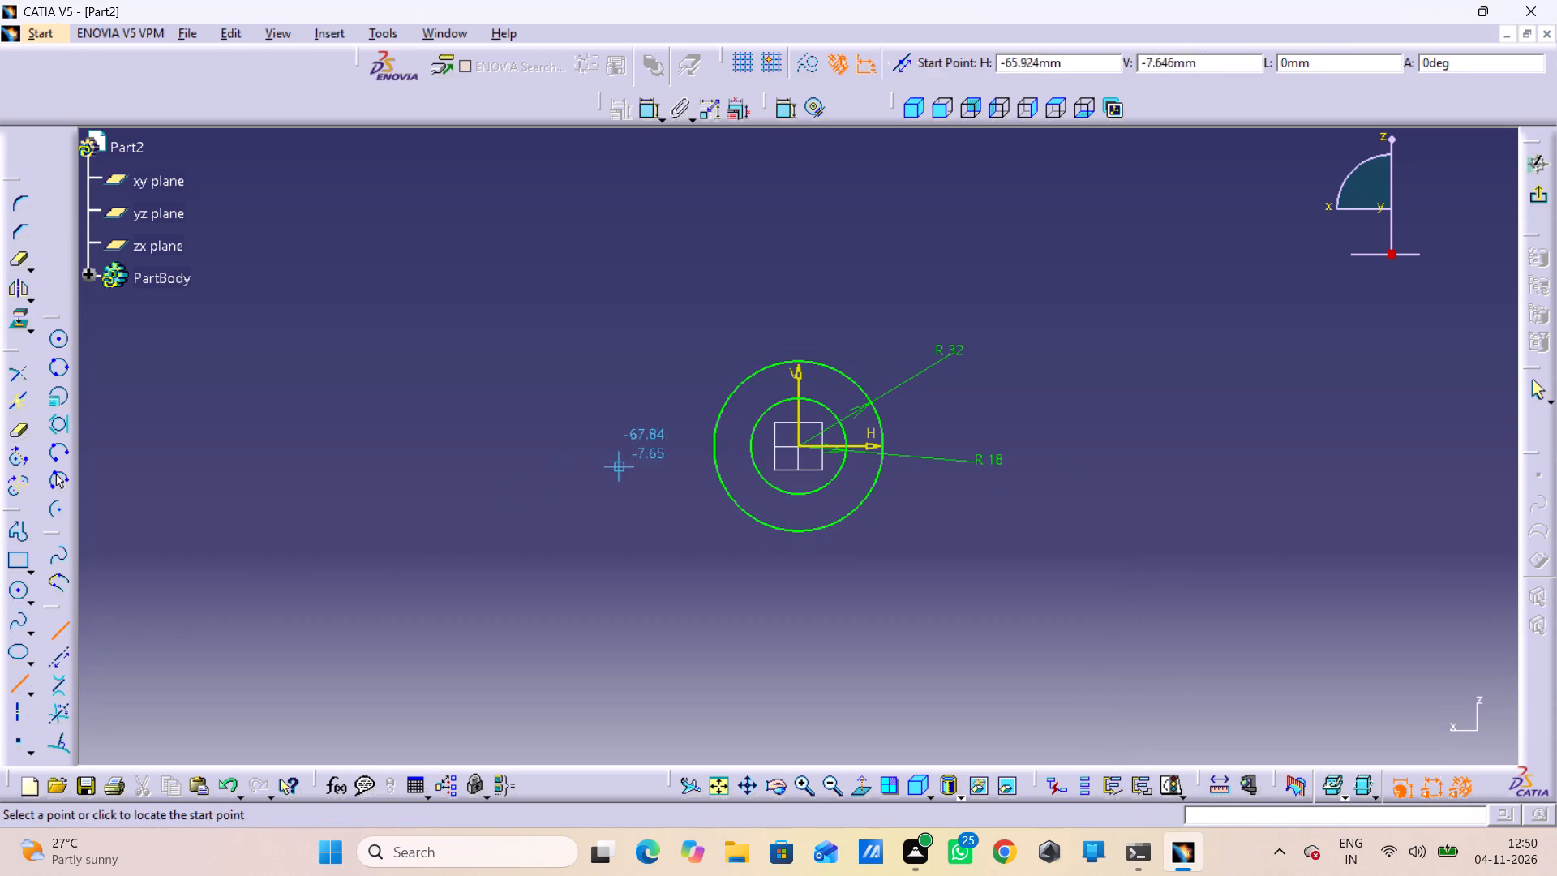
{"action": "left_click", "coordinate": [714, 446]}
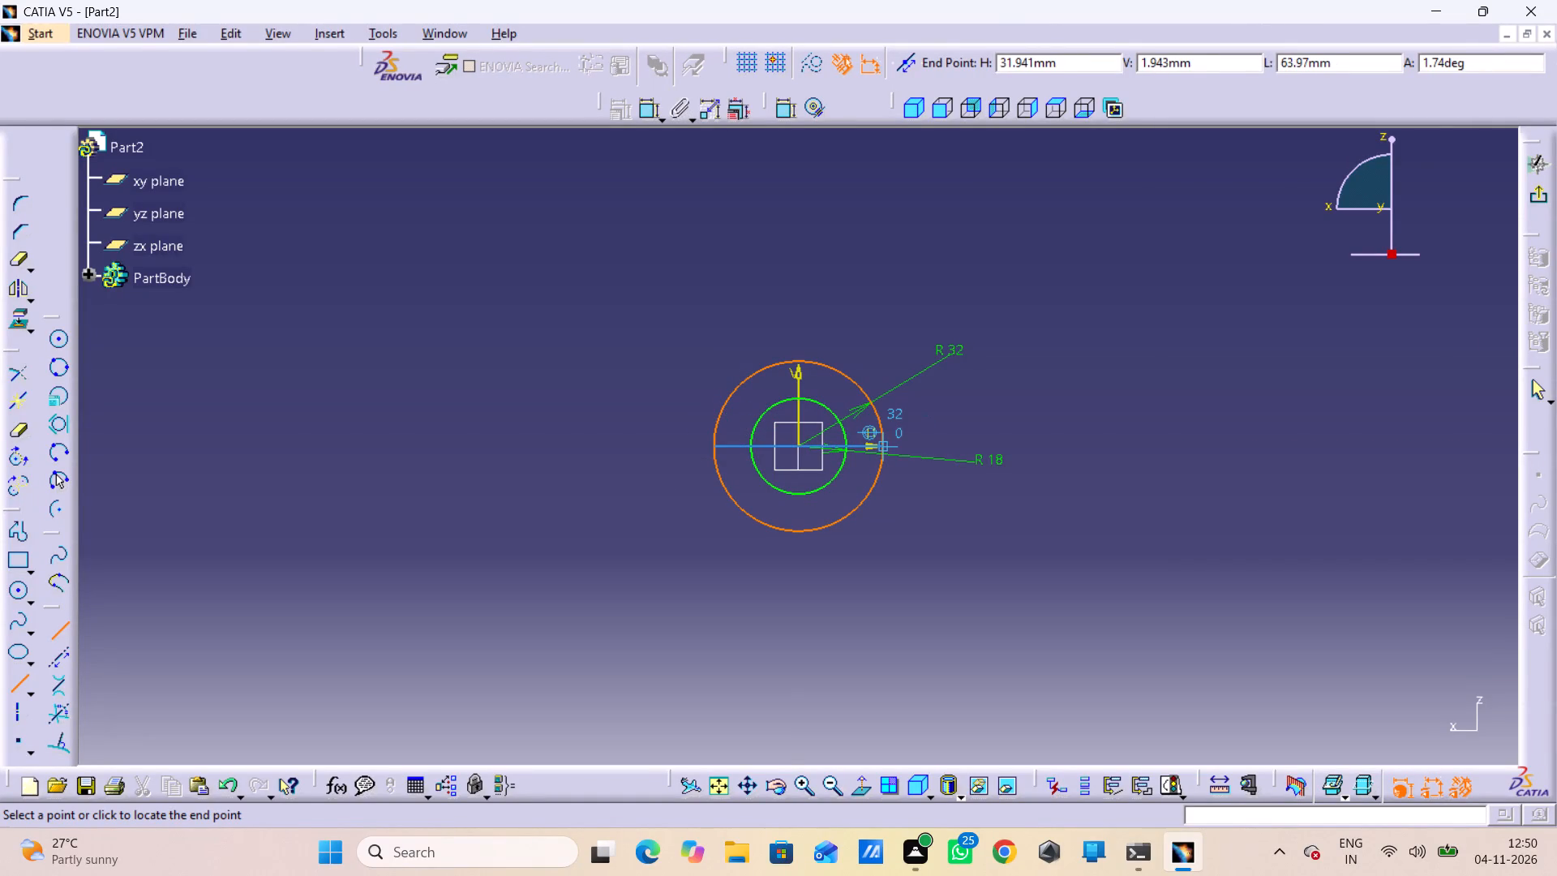
{"action": "left_click_drag", "start_coordinate": [883, 447], "coordinate": [876, 460]}
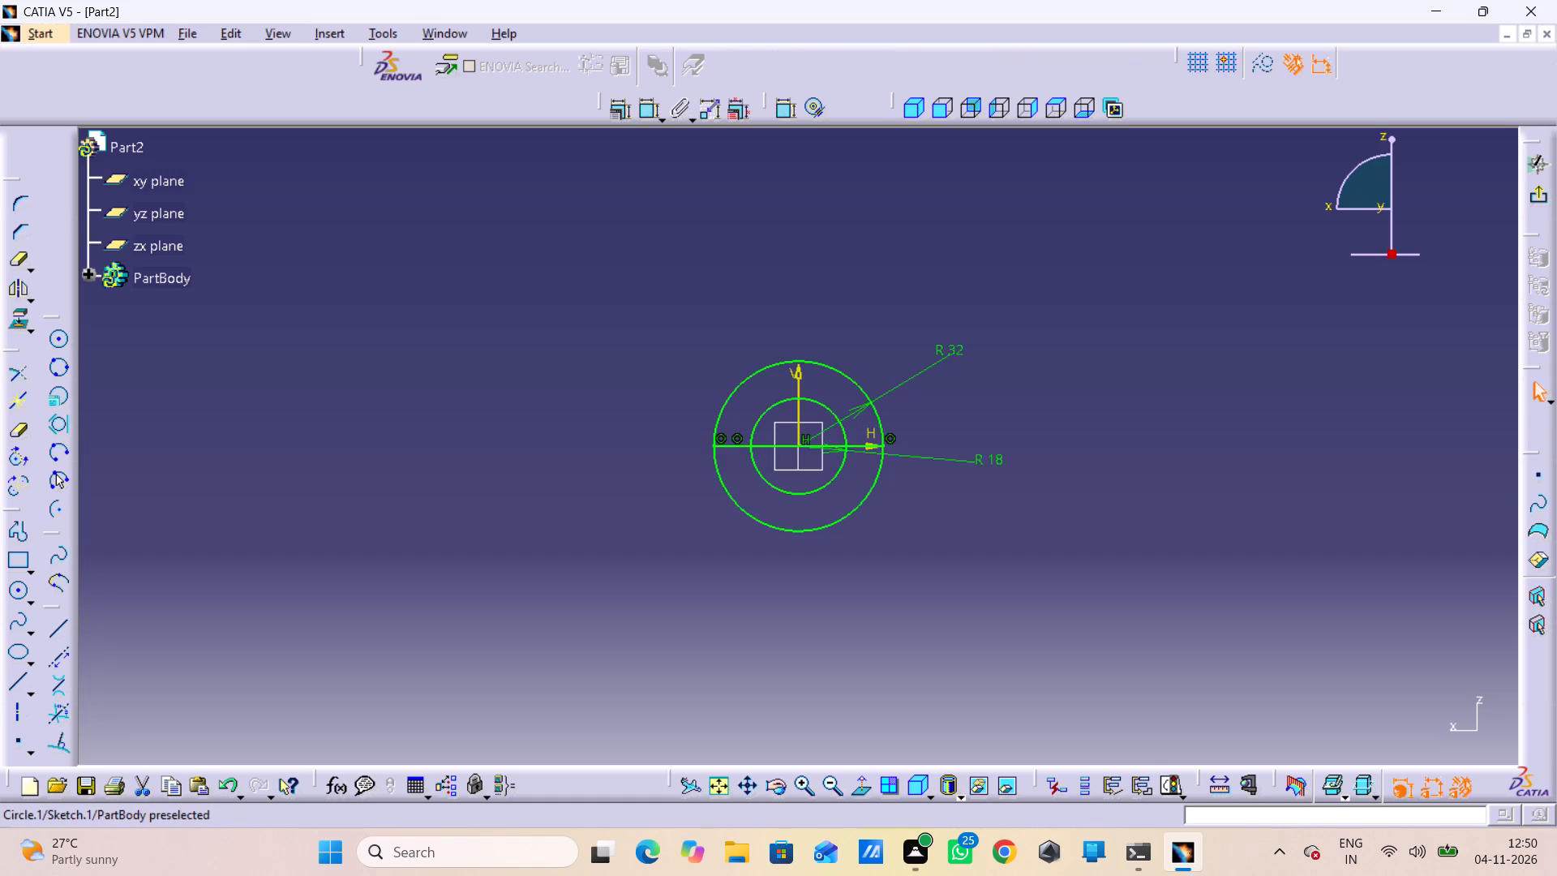
Trim away the lower halves of both circles and the line segment inside the inner circle, leaving a closed half-ring profile.
{"action": "double_click", "coordinate": [11, 435]}
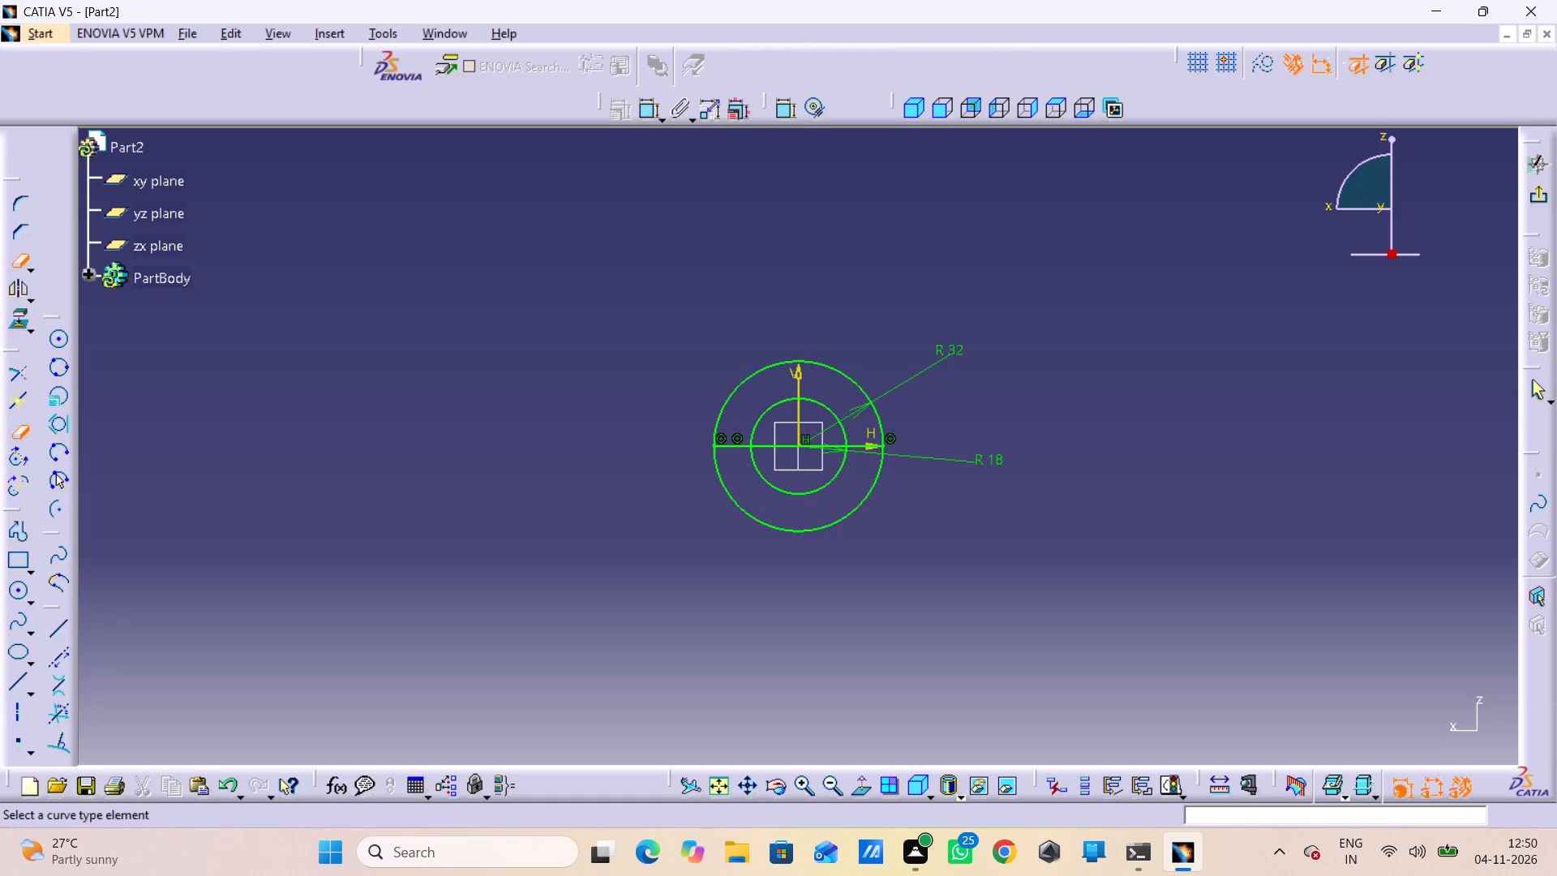
{"action": "left_click", "coordinate": [714, 454]}
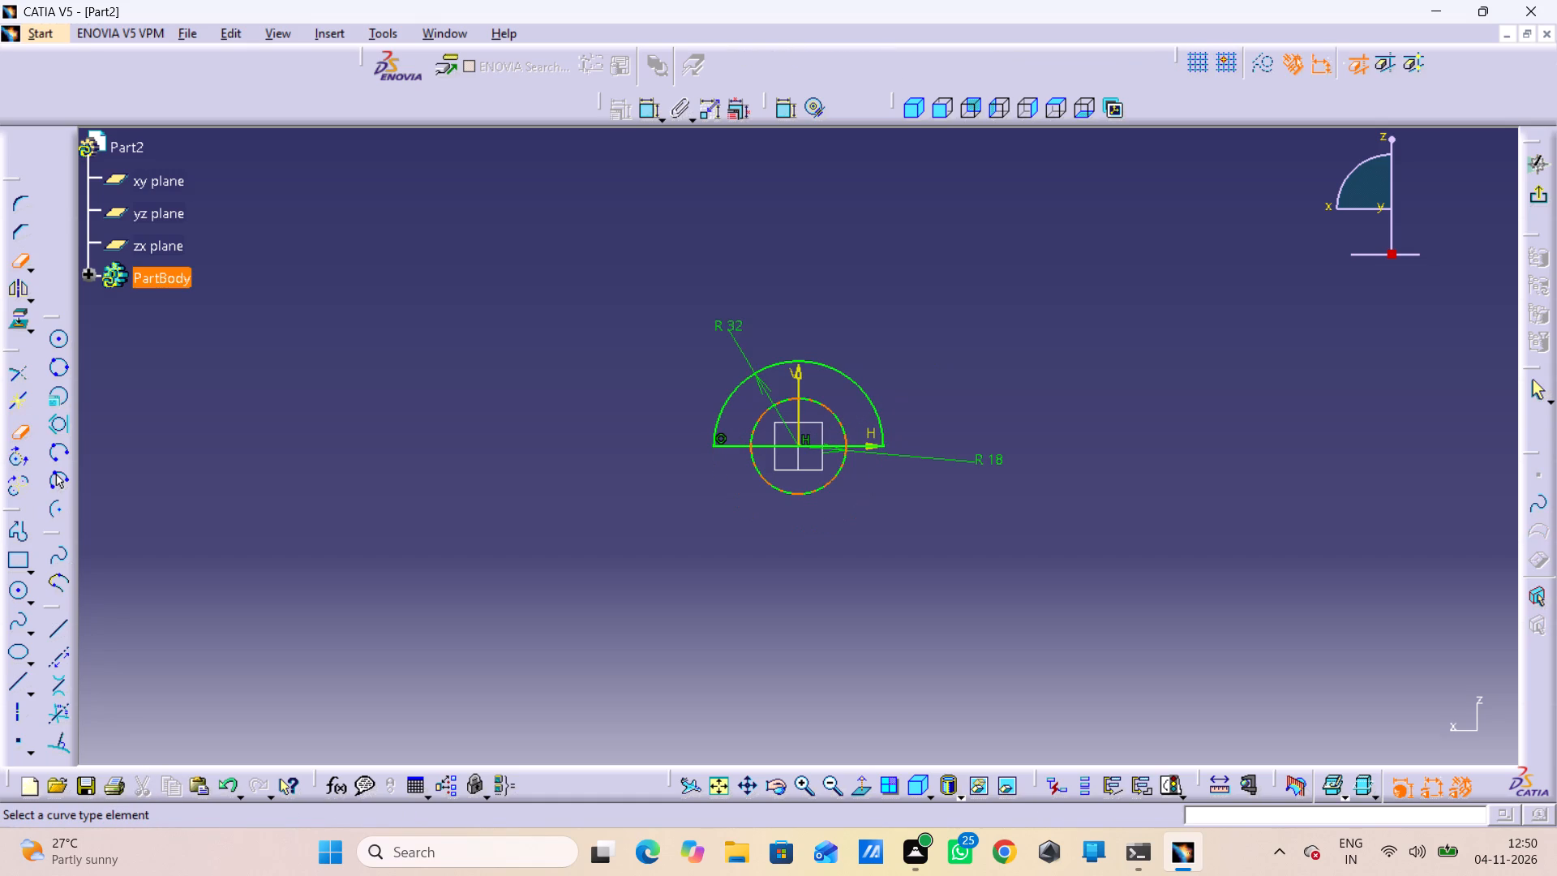
{"action": "left_click", "coordinate": [781, 492]}
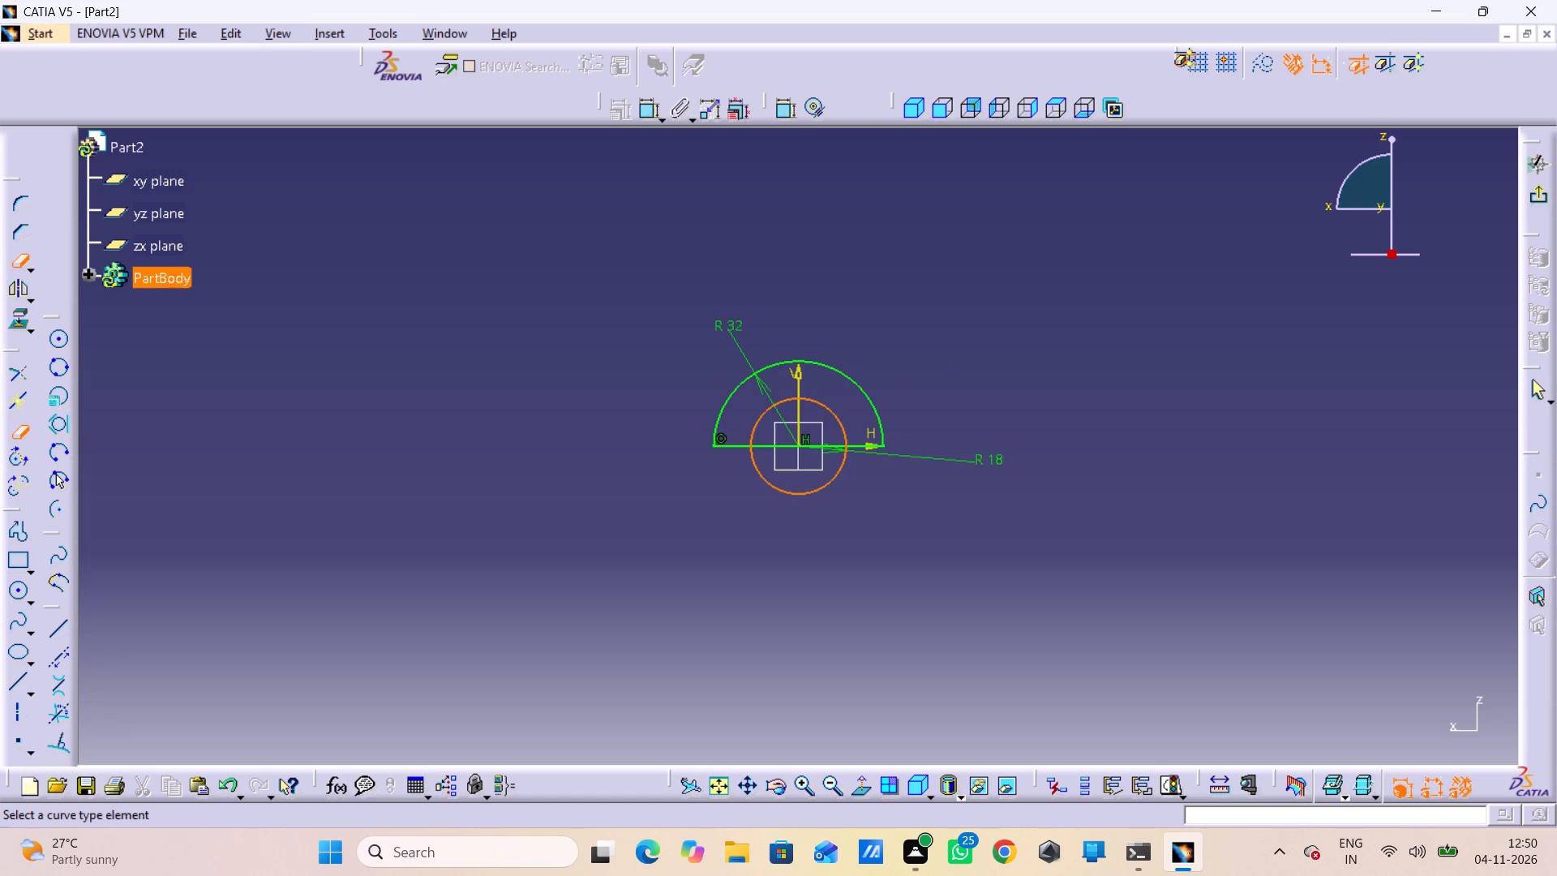
{"action": "left_click", "coordinate": [801, 449]}
{"action": "left_click", "coordinate": [834, 448]}
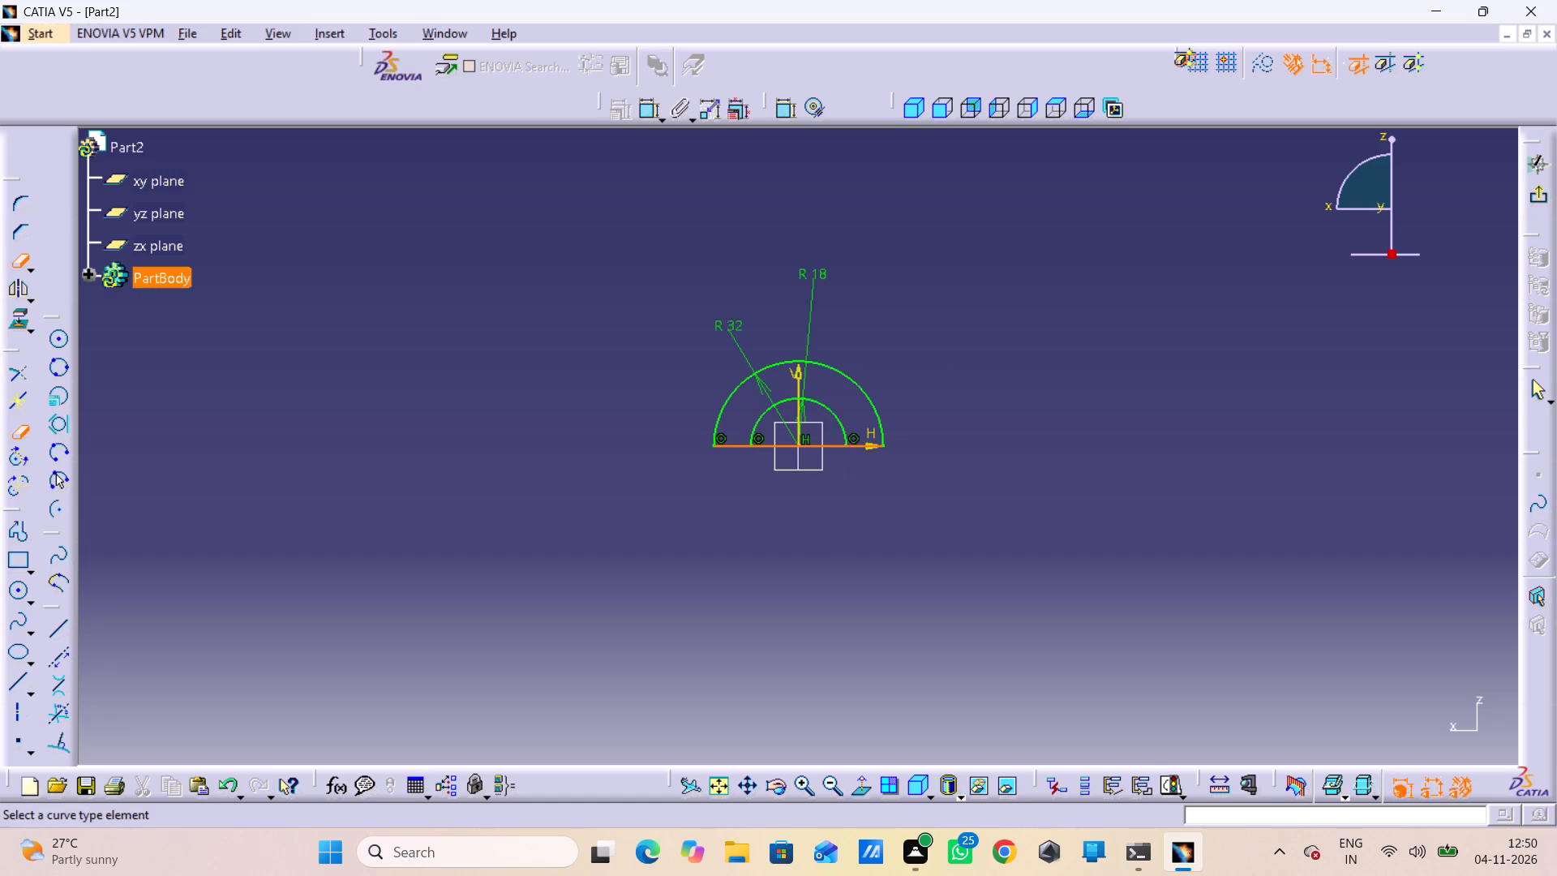
{"action": "left_click", "coordinate": [603, 537]}
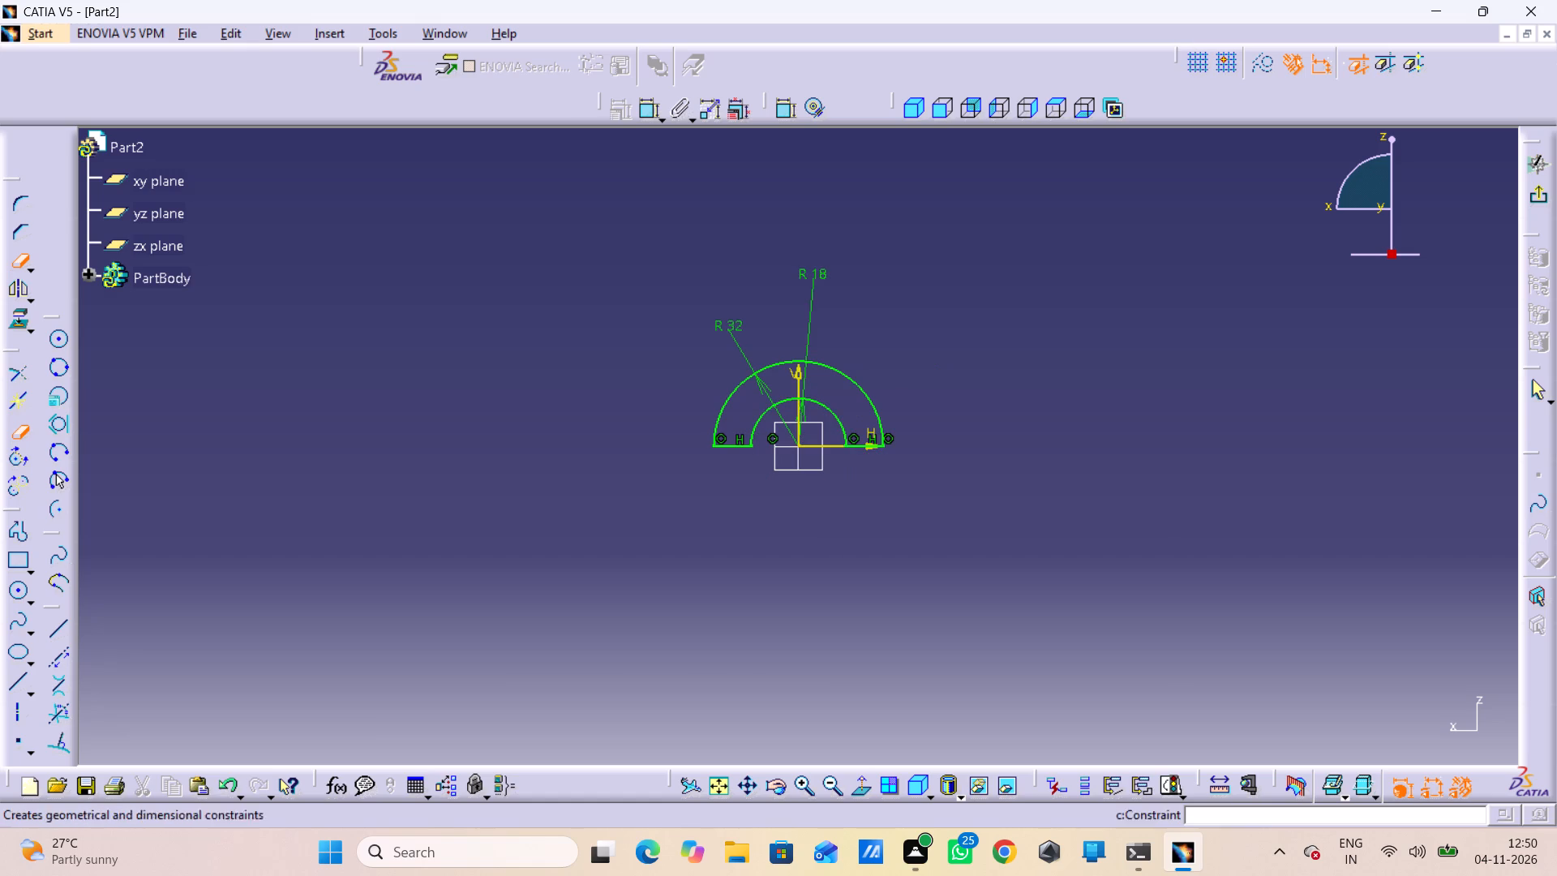
Exit the sketch and pad the half-ring profile with a 32 mm length and mirrored extent.
{"action": "left_click", "coordinate": [1535, 186]}
{"action": "left_click_drag", "start_coordinate": [1533, 187], "coordinate": [1533, 197]}
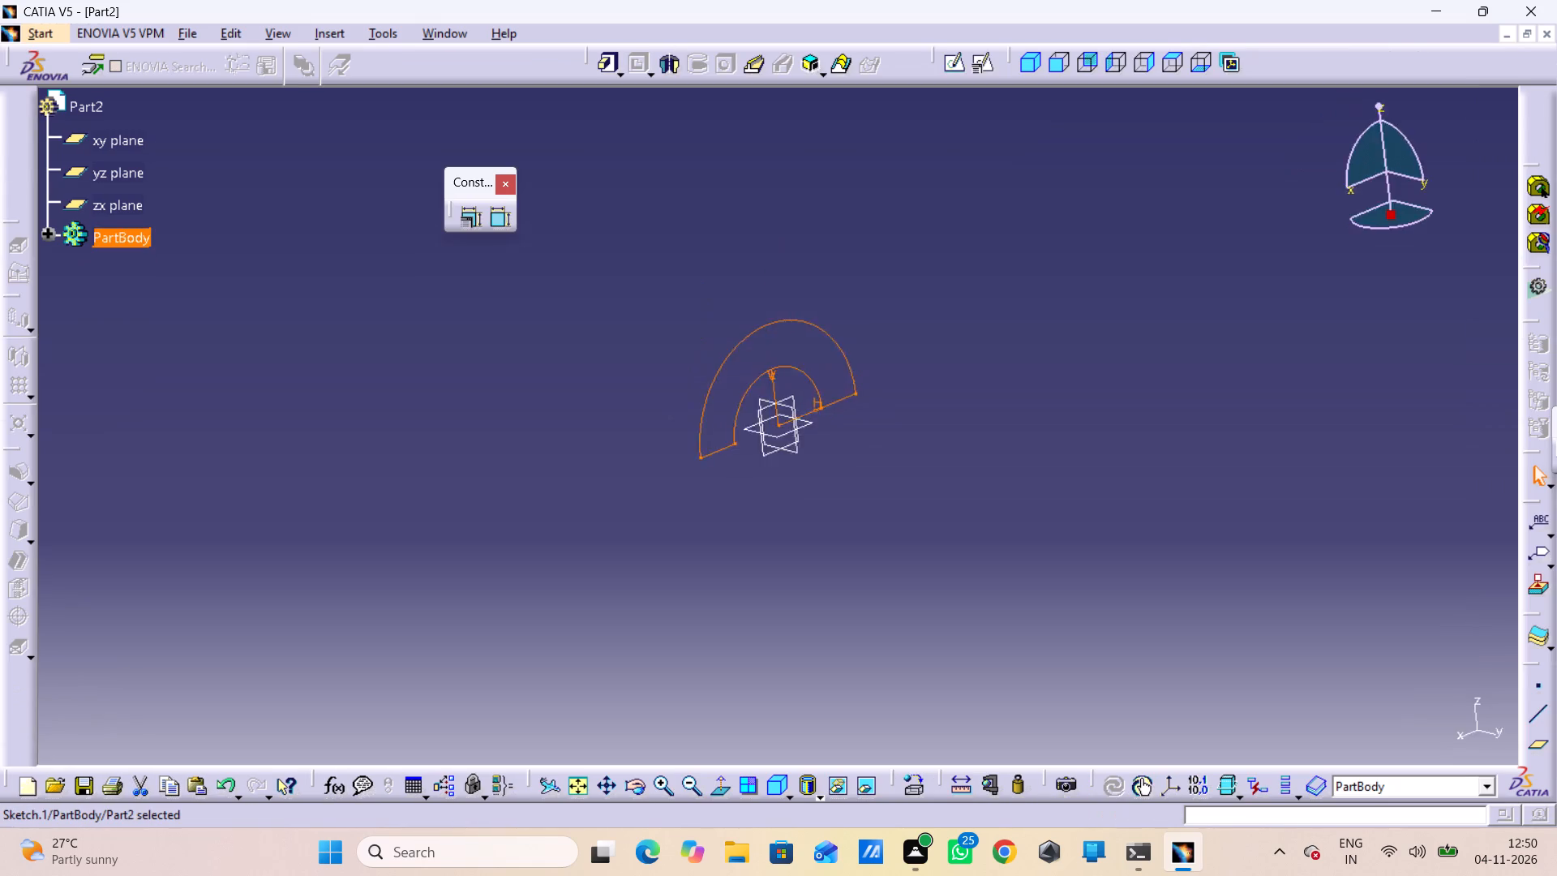
{"action": "left_click", "coordinate": [603, 67]}
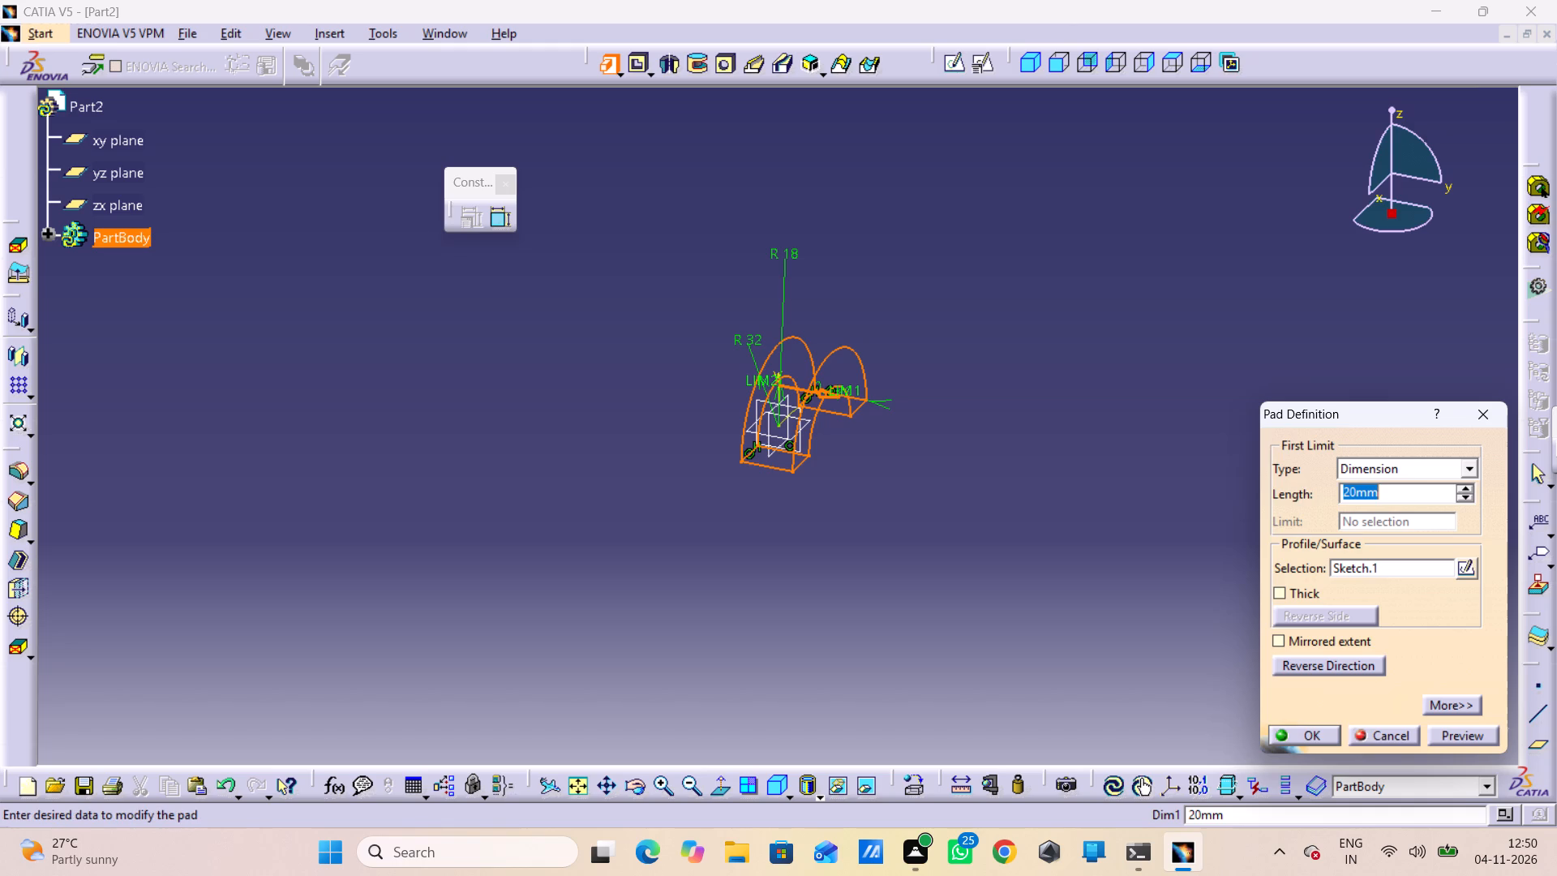
{"action": "left_click", "coordinate": [1313, 638]}
{"action": "left_click_drag", "start_coordinate": [1400, 487], "coordinate": [1265, 523]}
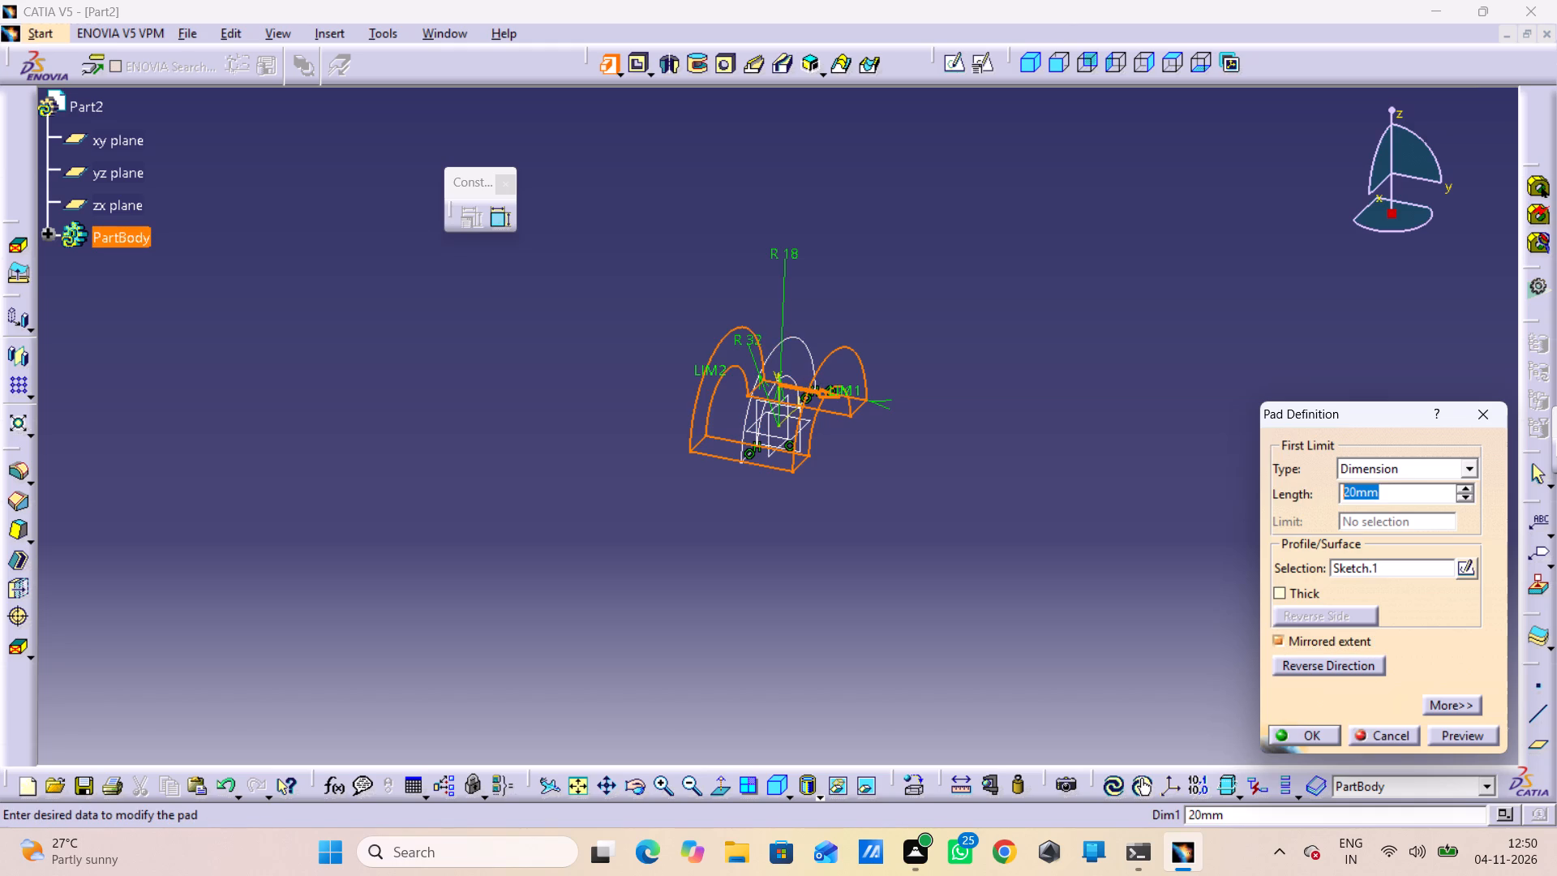
{"action": "type", "text": "32"}
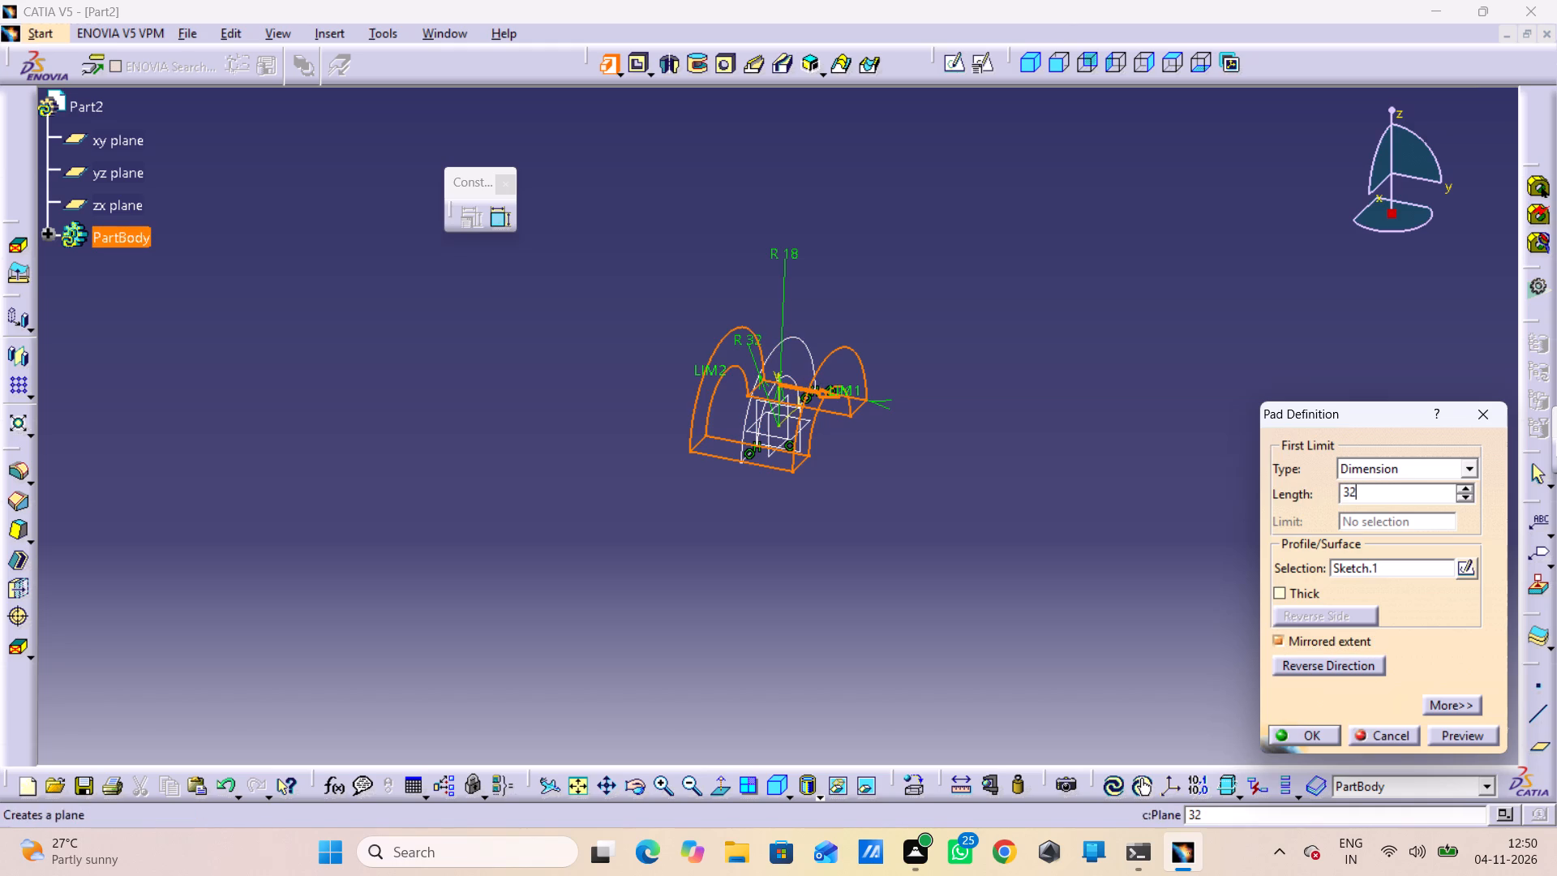
{"action": "left_click", "coordinate": [1468, 739]}
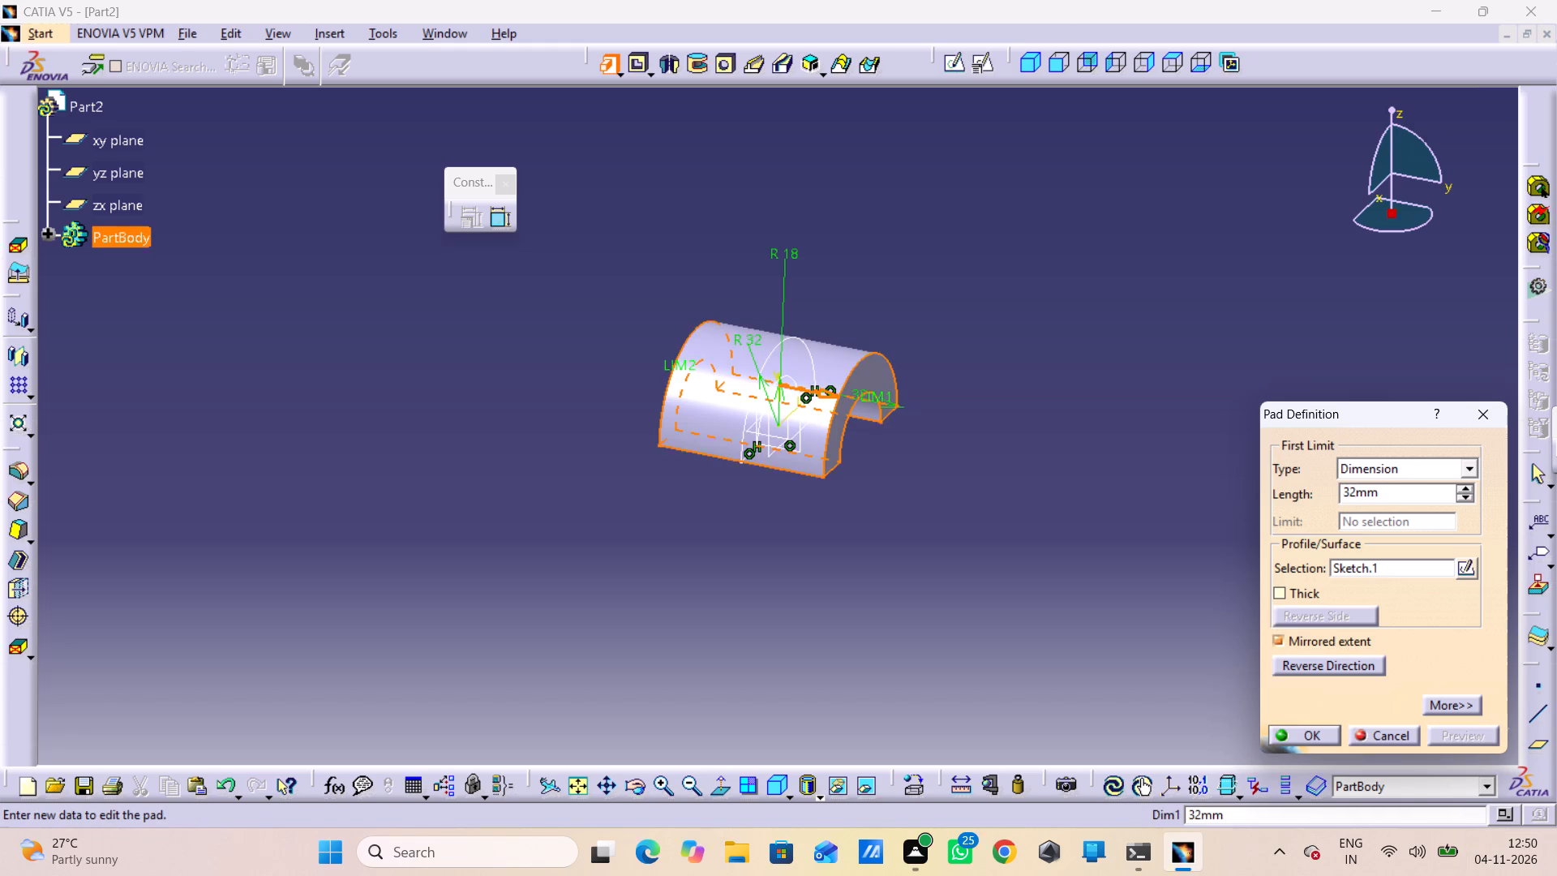
{"action": "left_click", "coordinate": [1317, 723]}
{"action": "left_click", "coordinate": [1314, 734]}
{"action": "left_click", "coordinate": [833, 572]}
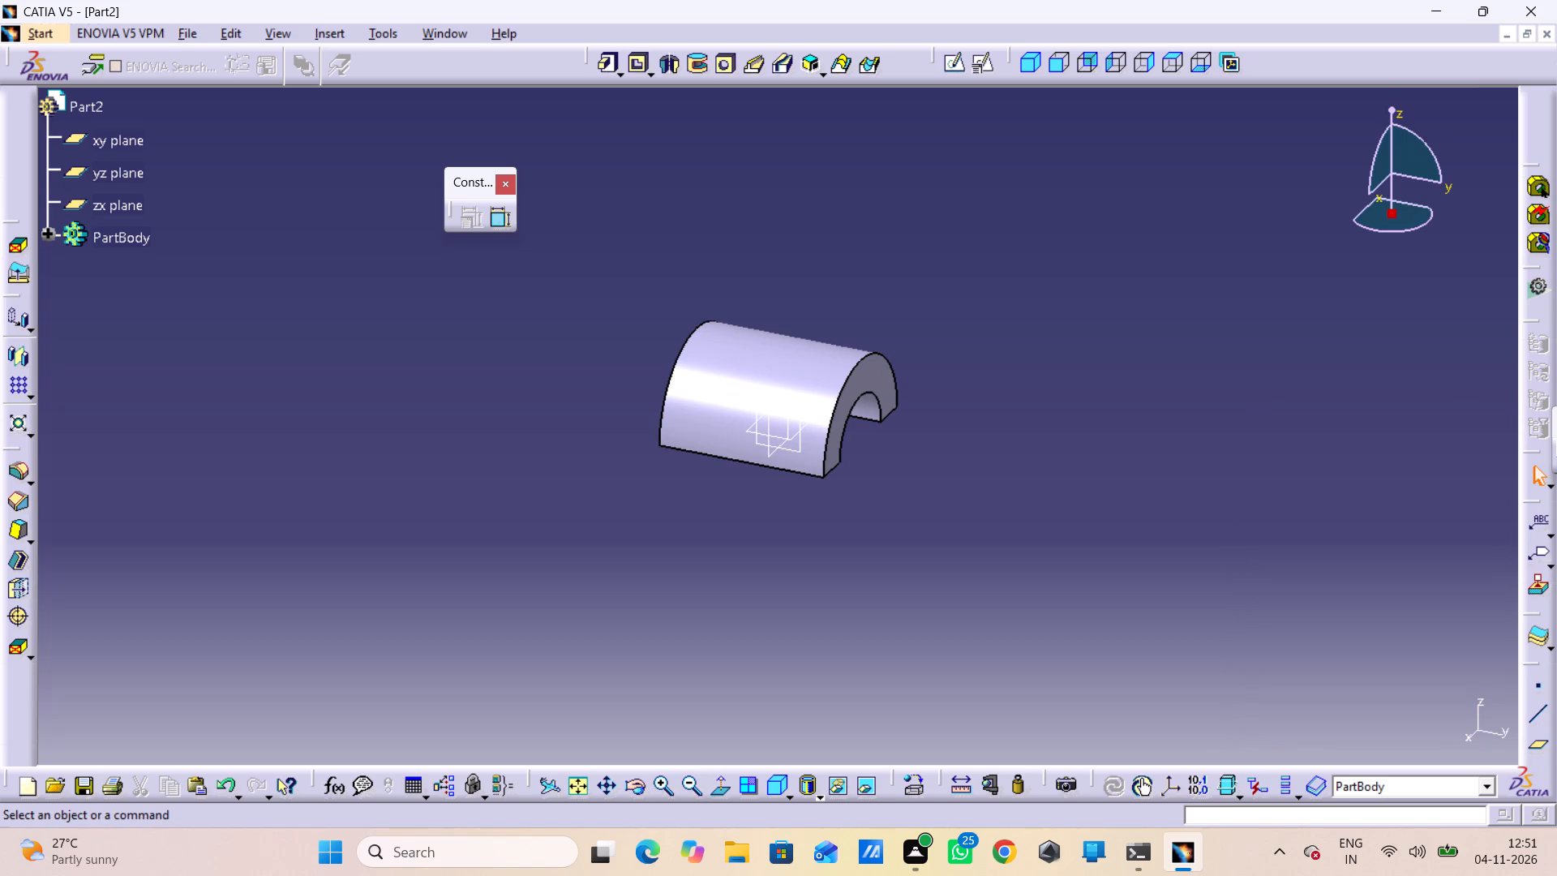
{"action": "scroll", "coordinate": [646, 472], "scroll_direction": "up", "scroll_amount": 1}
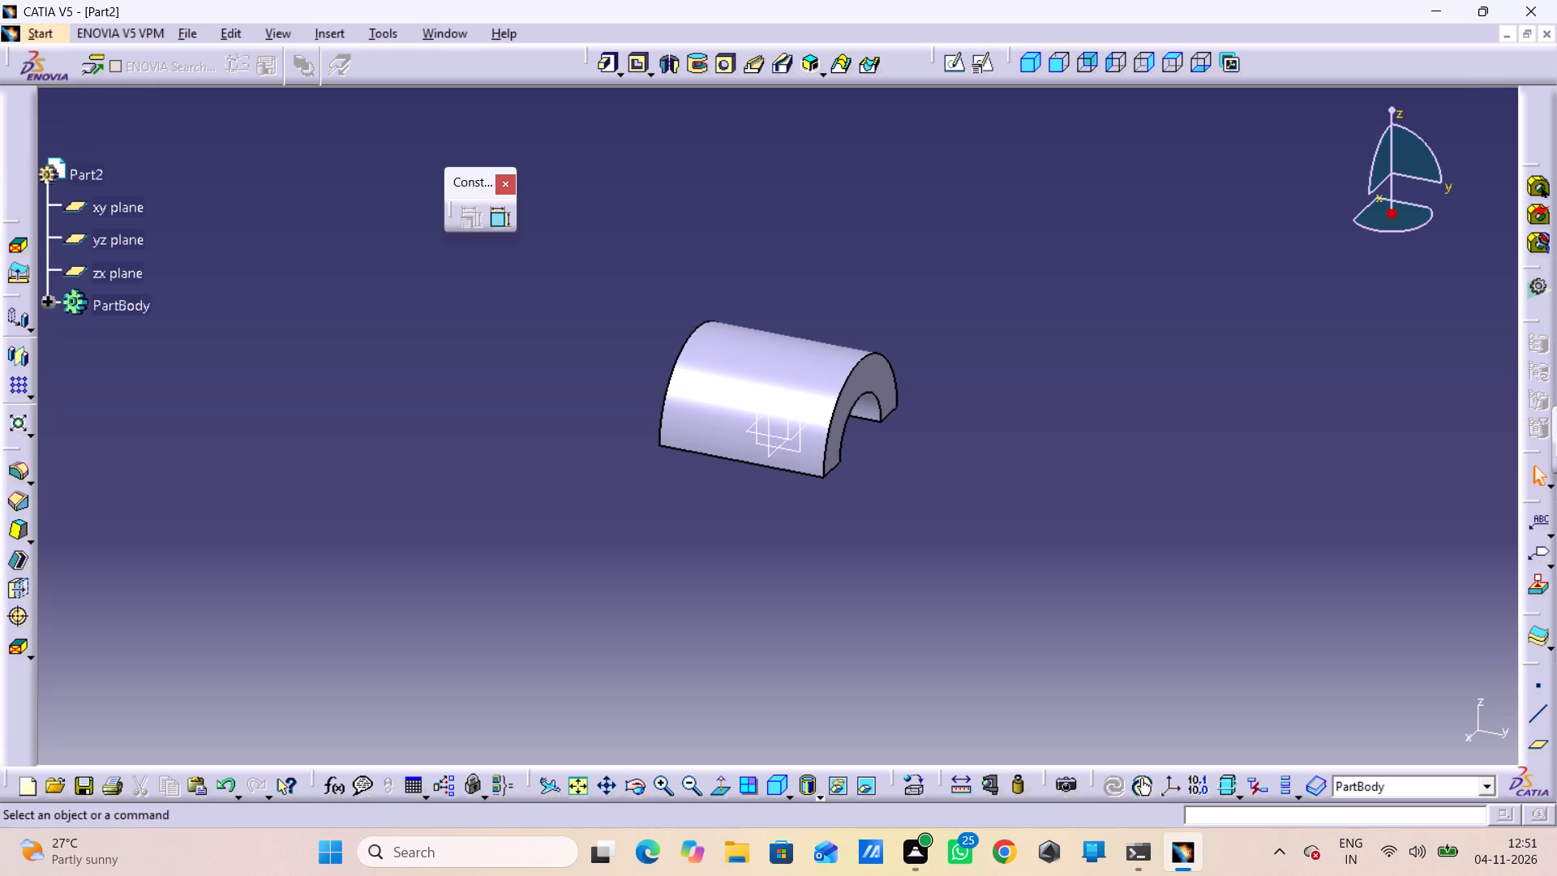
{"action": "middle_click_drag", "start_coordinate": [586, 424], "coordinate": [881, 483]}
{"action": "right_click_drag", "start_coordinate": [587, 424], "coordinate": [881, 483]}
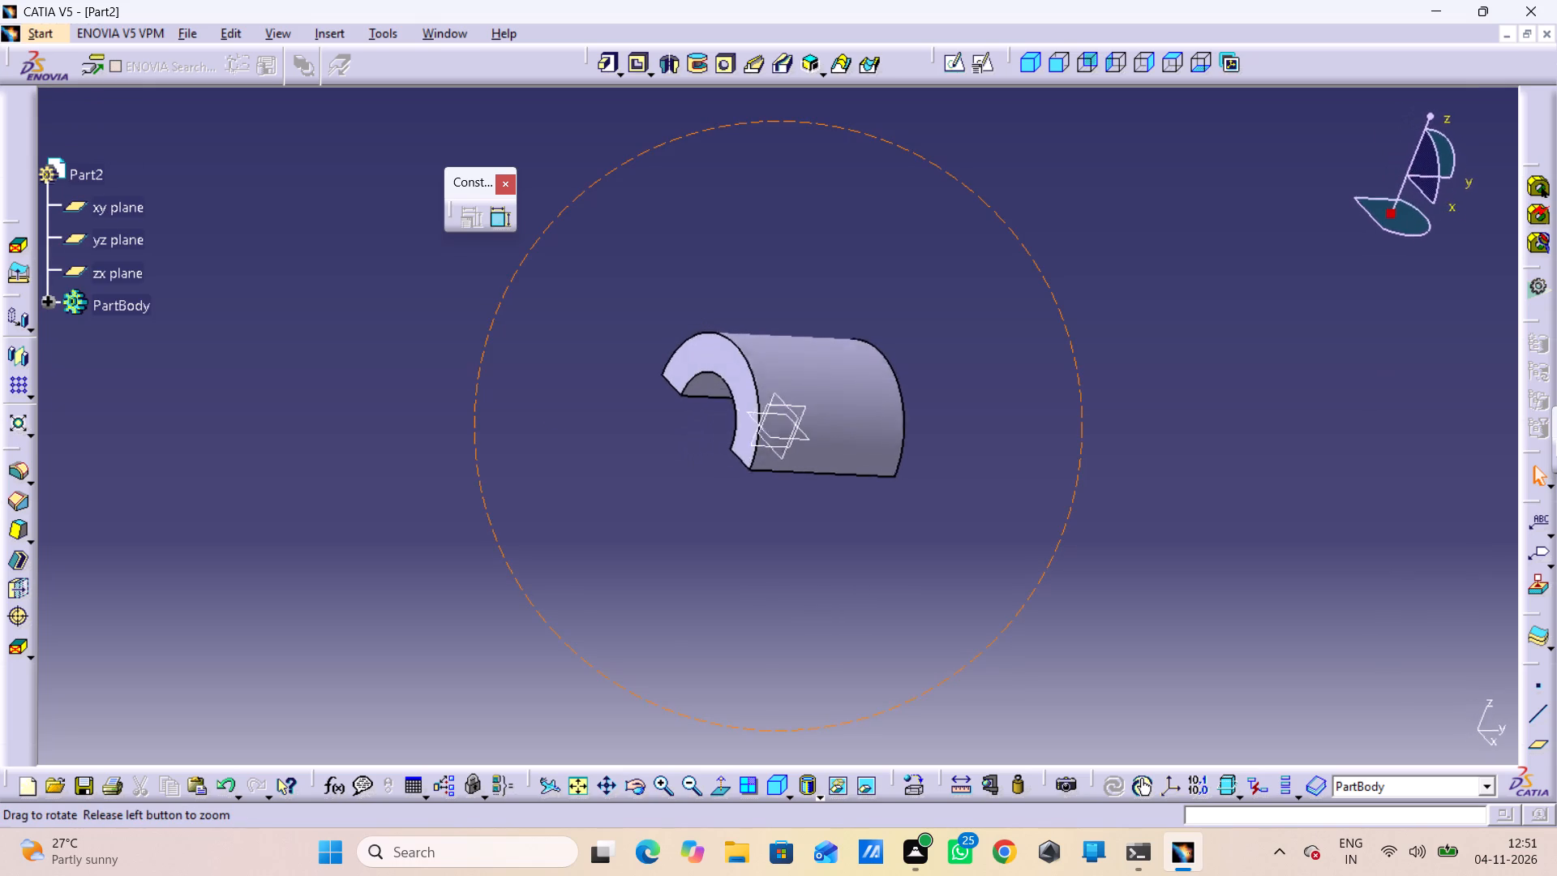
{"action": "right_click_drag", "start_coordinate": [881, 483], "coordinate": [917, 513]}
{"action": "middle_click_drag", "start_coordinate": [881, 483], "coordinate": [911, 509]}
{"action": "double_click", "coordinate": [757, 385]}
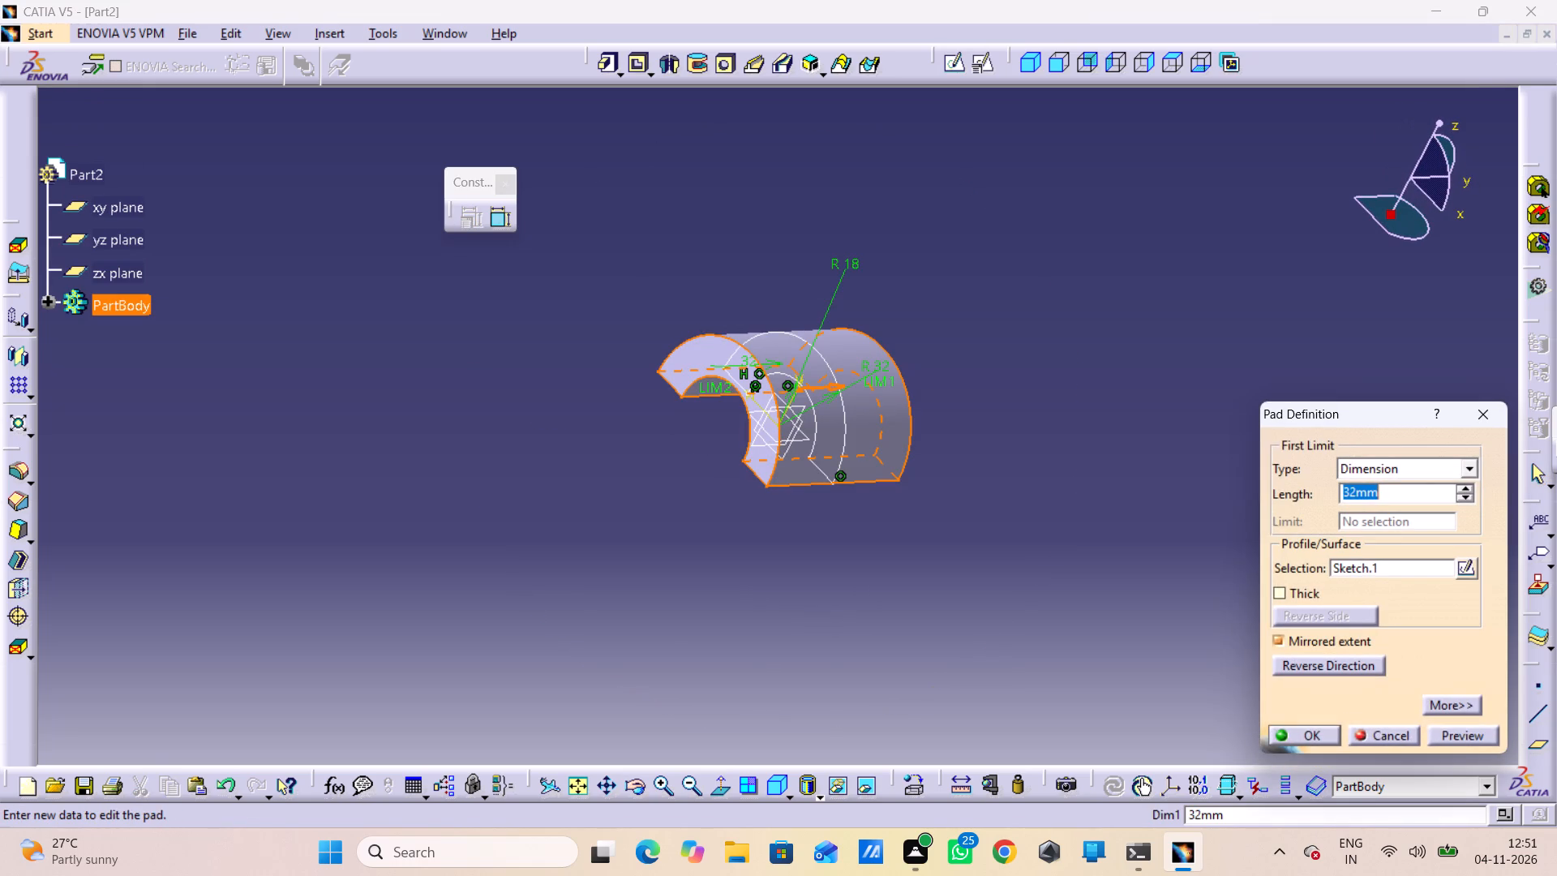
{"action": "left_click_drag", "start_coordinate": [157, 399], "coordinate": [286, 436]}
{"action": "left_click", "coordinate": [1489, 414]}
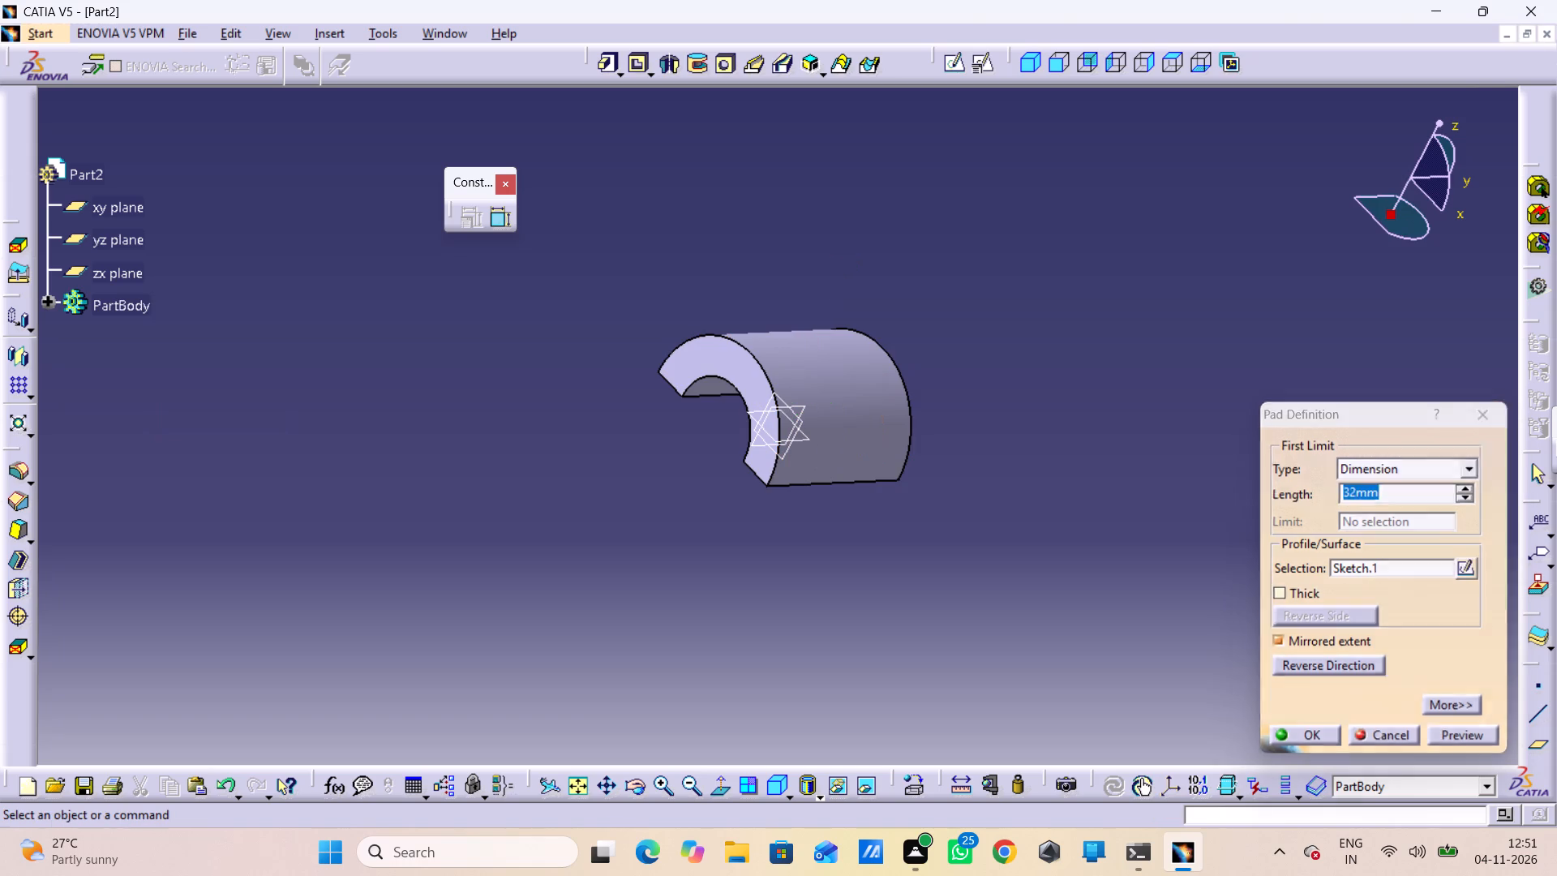
Start a new sketch on the half-ring pad's flat end face on the negative y side.
{"action": "left_click", "coordinate": [758, 388]}
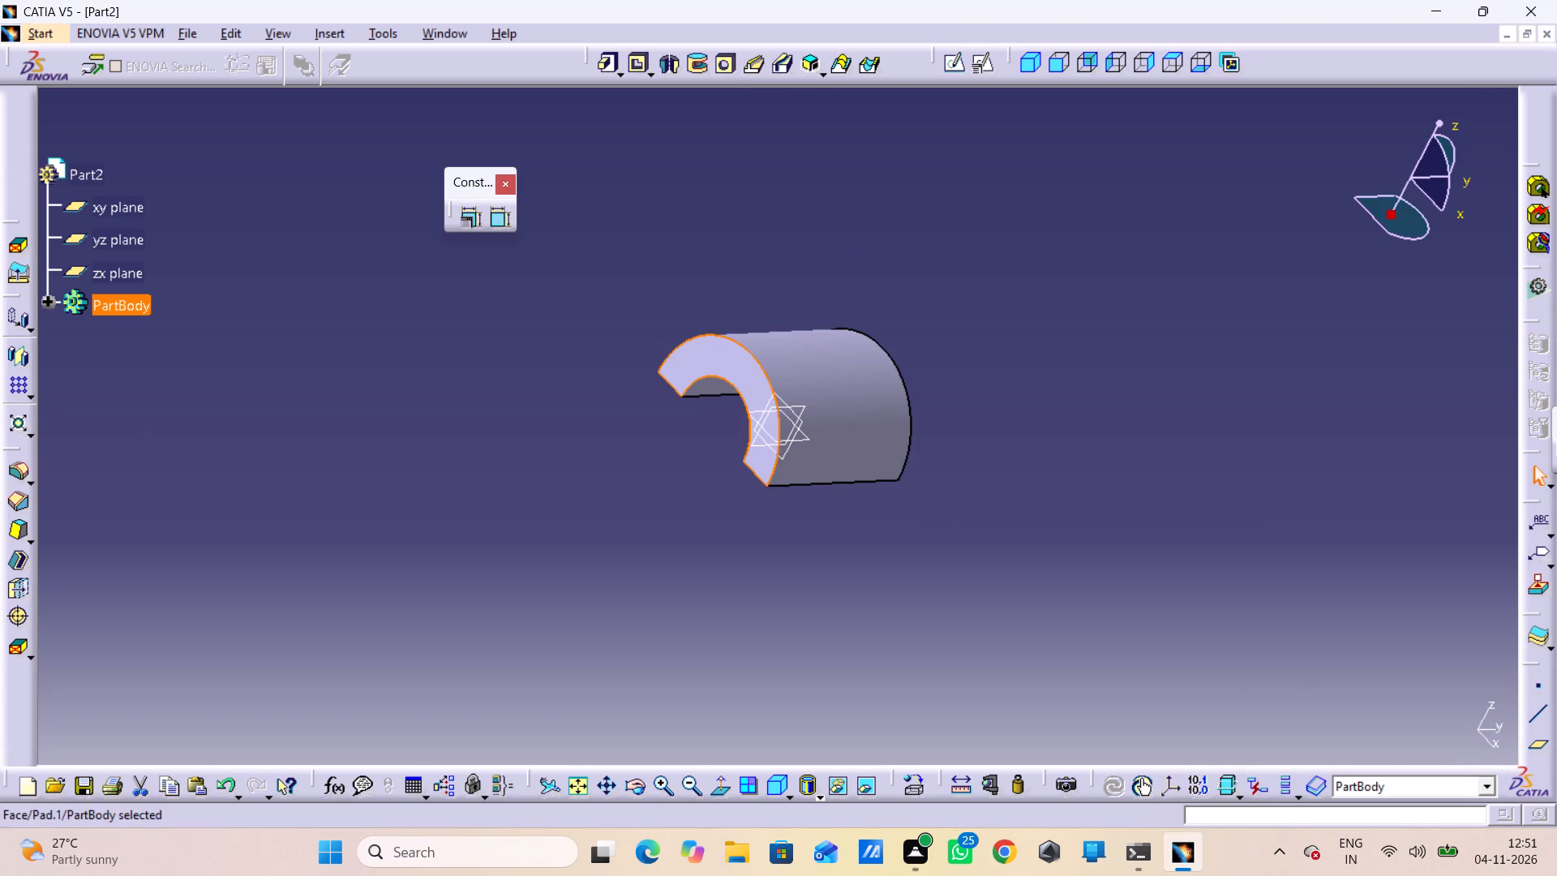
{"action": "left_click", "coordinate": [964, 67]}
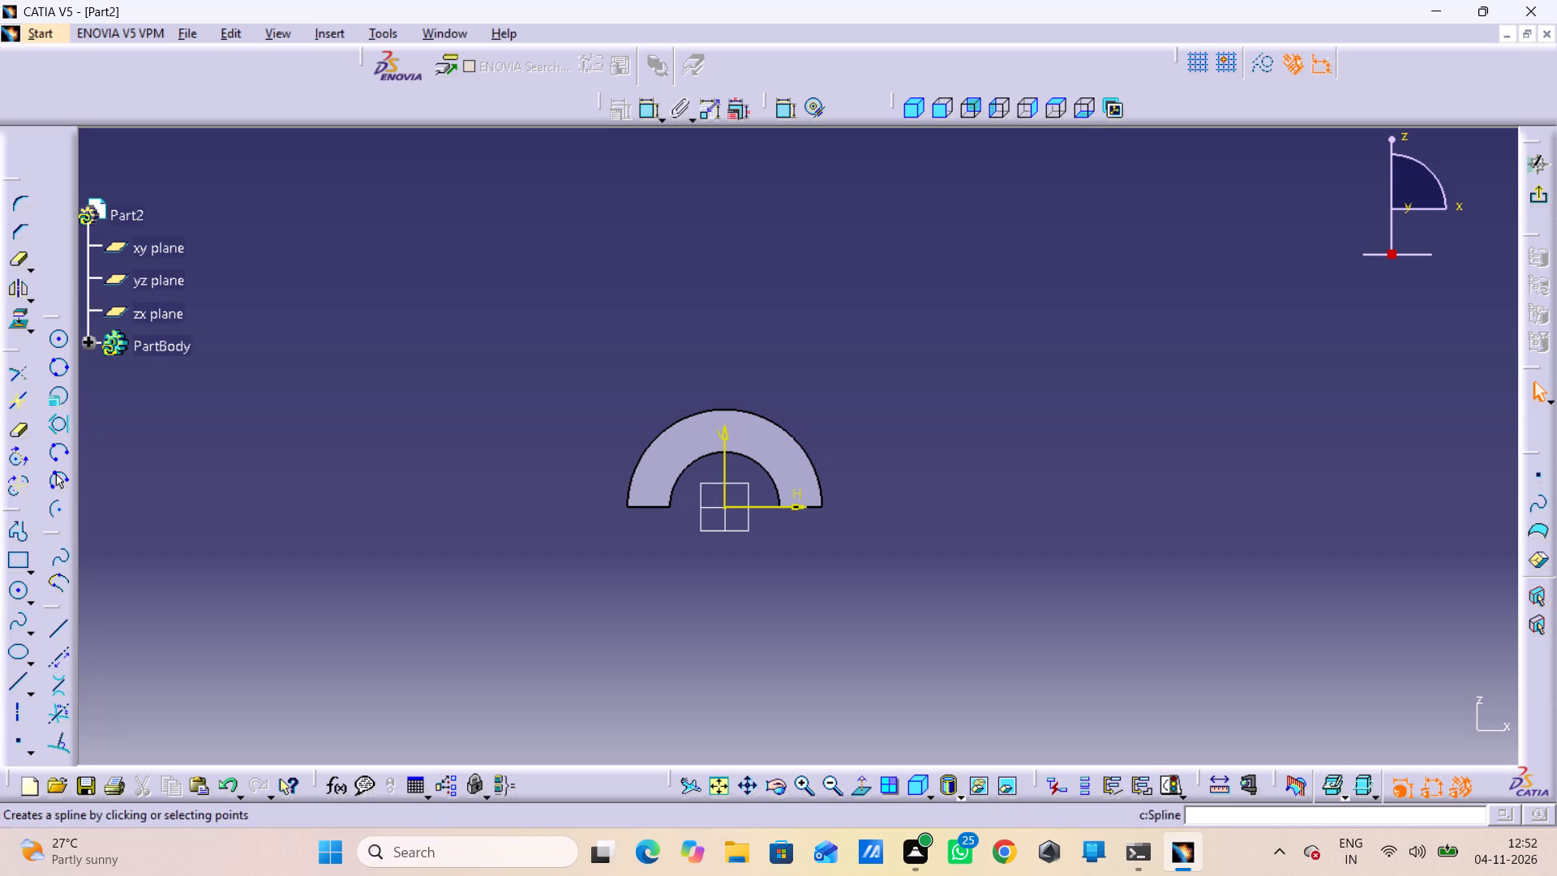
Draw two concentric circles centred on the V axis about 97 mm above the origin, with radii of about 21 and 11 mm.
{"action": "left_click", "coordinate": [58, 329]}
{"action": "double_click", "coordinate": [62, 344]}
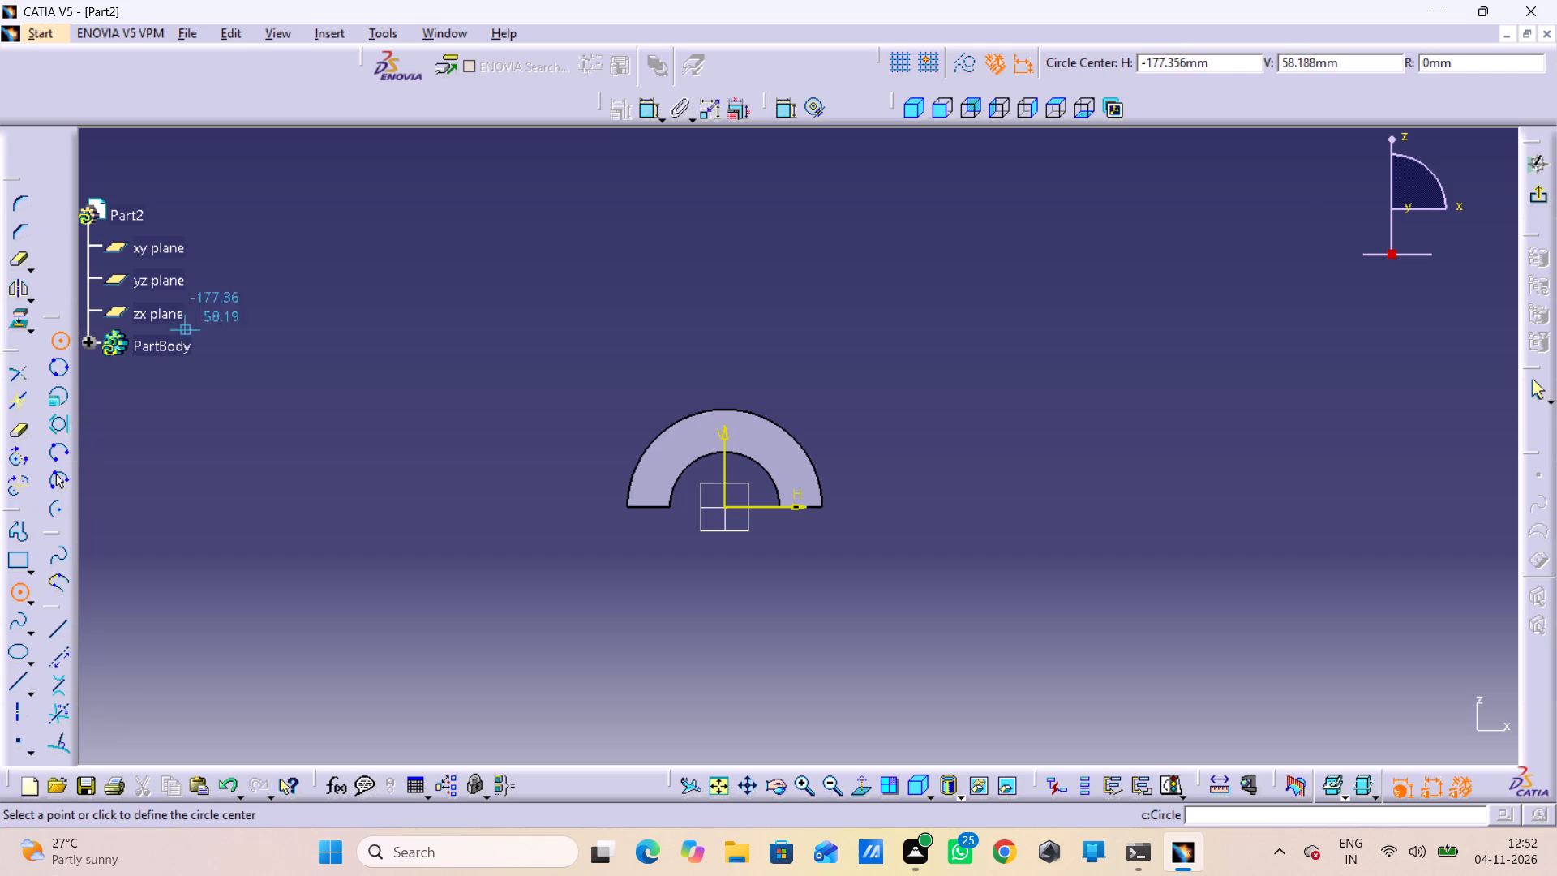
{"action": "left_click", "coordinate": [728, 208]}
{"action": "left_click", "coordinate": [760, 261]}
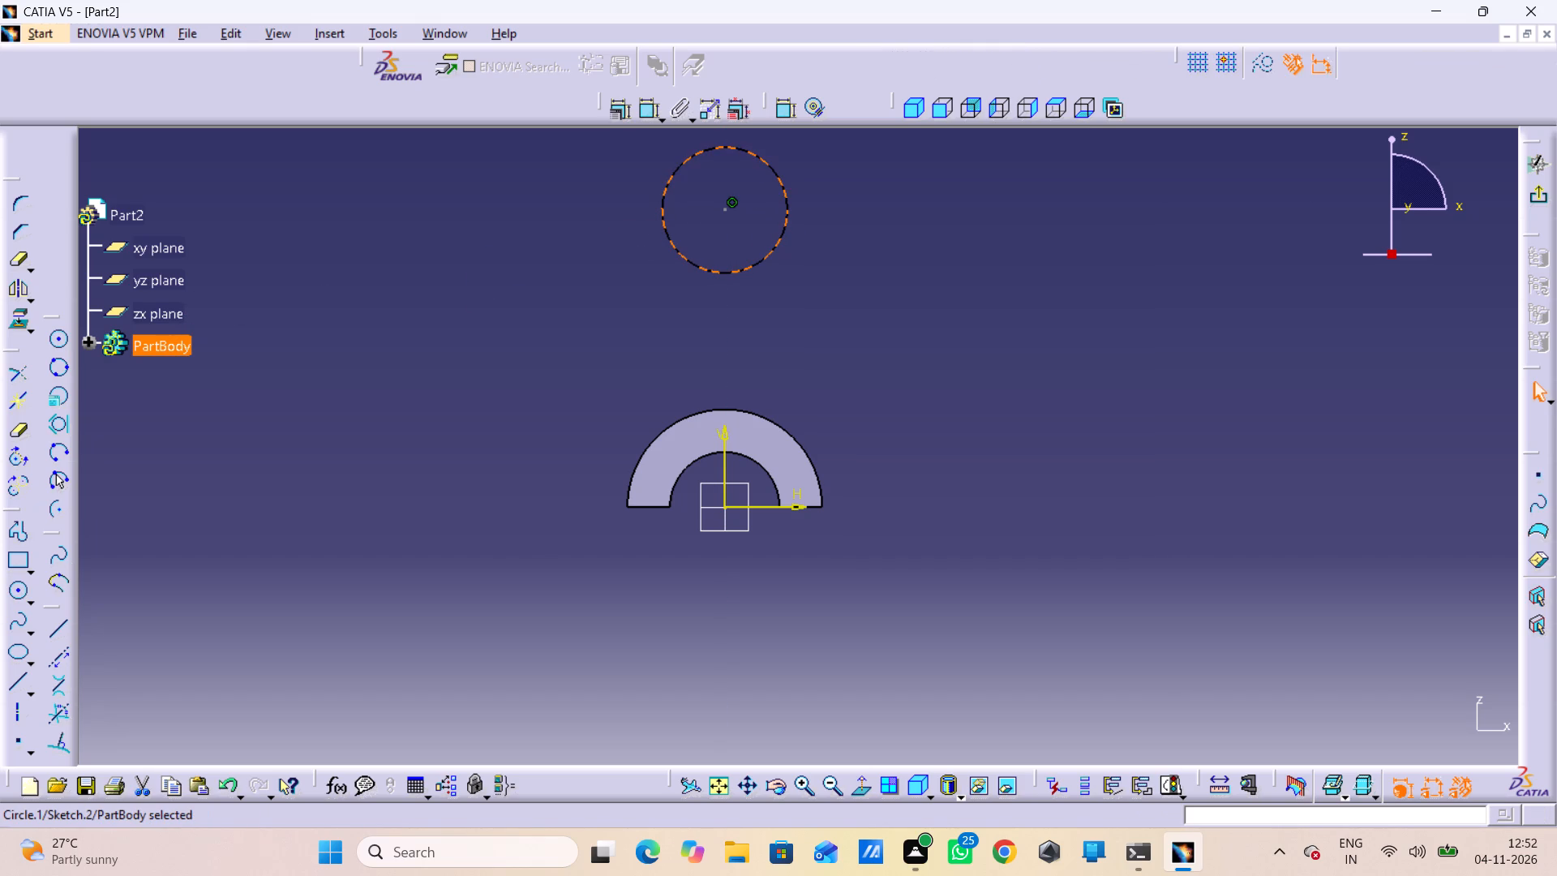
{"action": "left_click", "coordinate": [149, 400]}
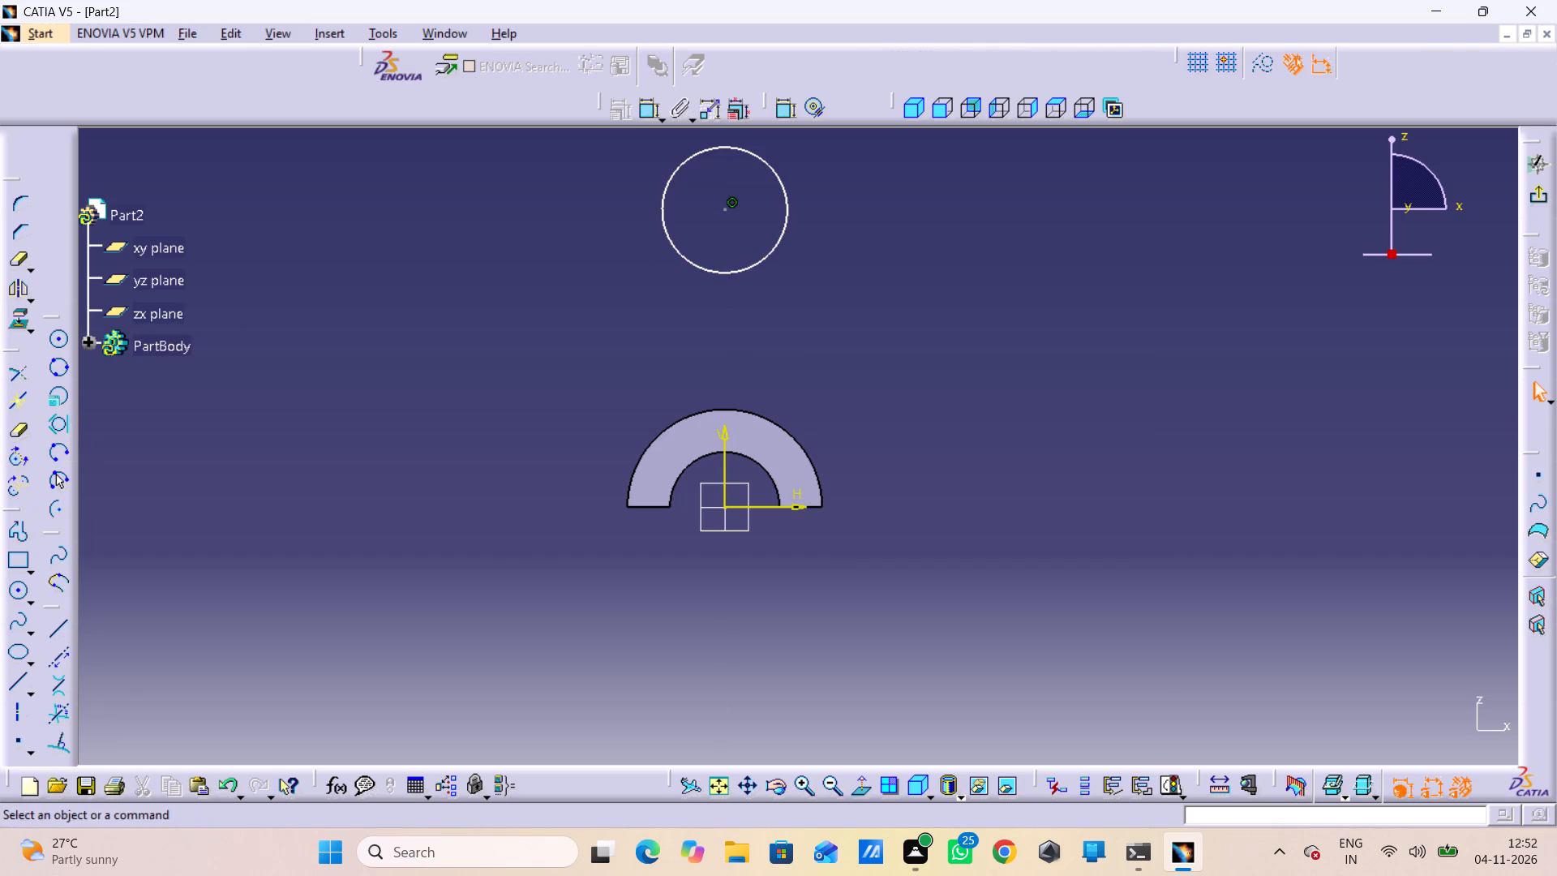
{"action": "left_click_drag", "start_coordinate": [56, 341], "coordinate": [87, 354]}
{"action": "left_click", "coordinate": [67, 339]}
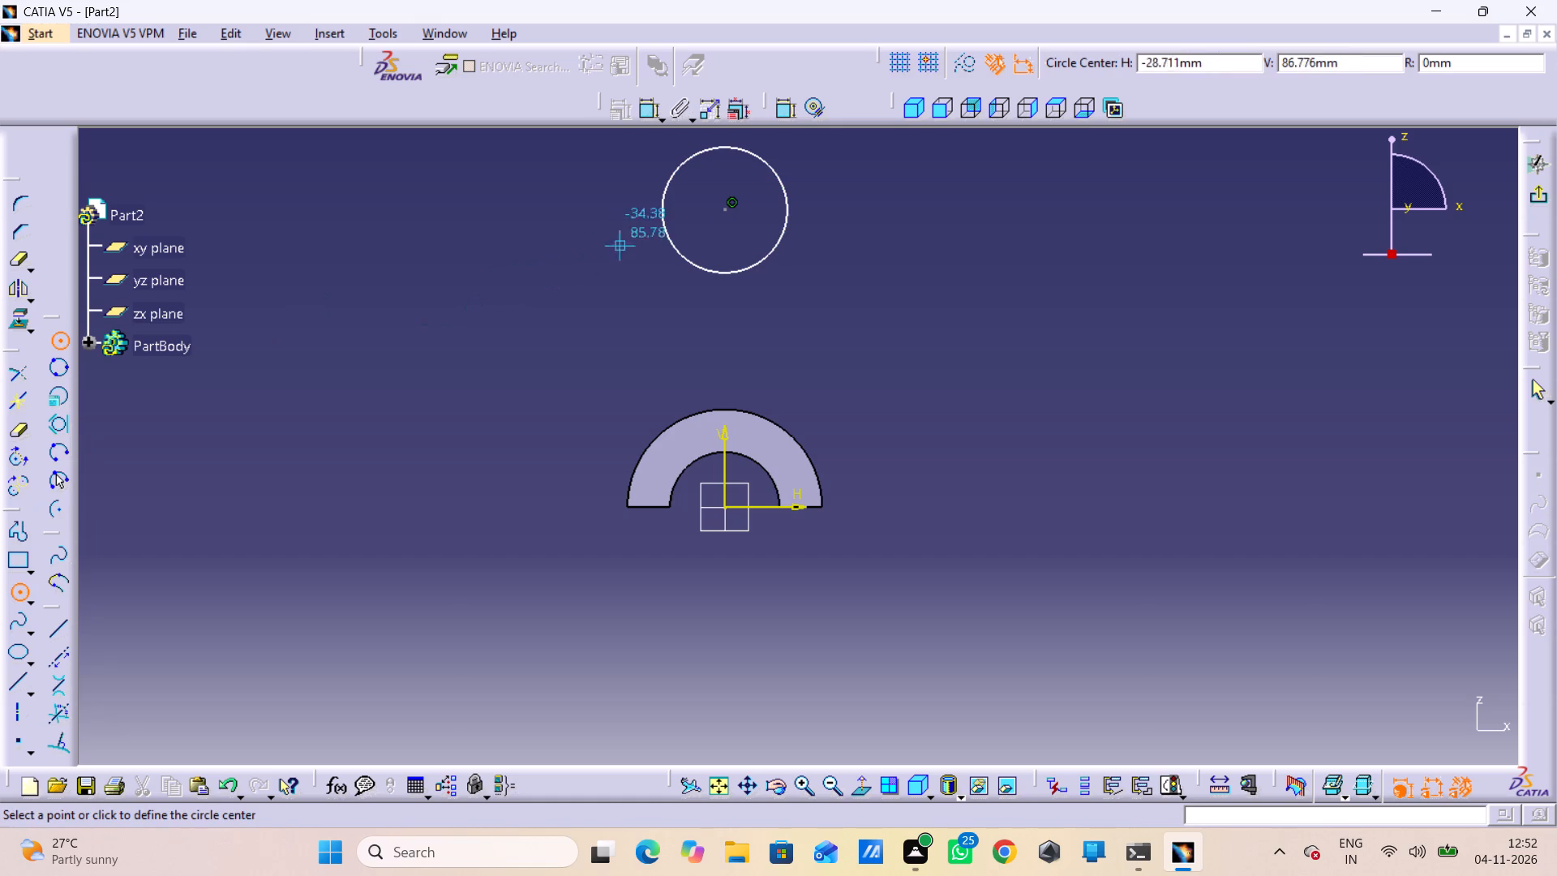
{"action": "left_click_drag", "start_coordinate": [724, 207], "coordinate": [725, 224]}
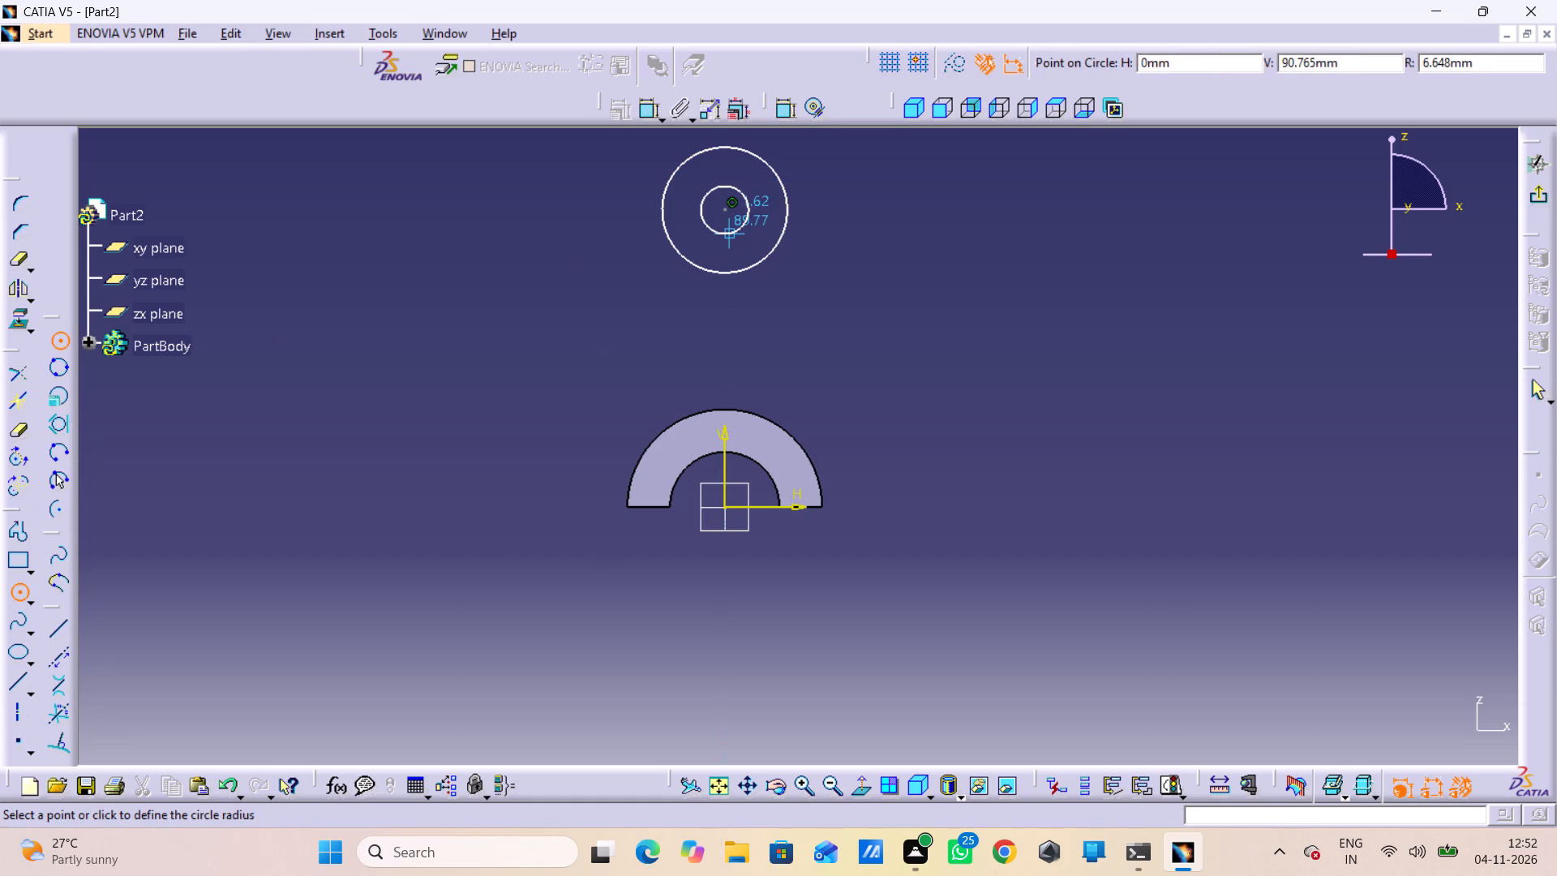
{"action": "left_click", "coordinate": [733, 242]}
Add radius dimensions to the outer and inner concentric circles above the half ring.
{"action": "middle_click", "coordinate": [830, 384]}
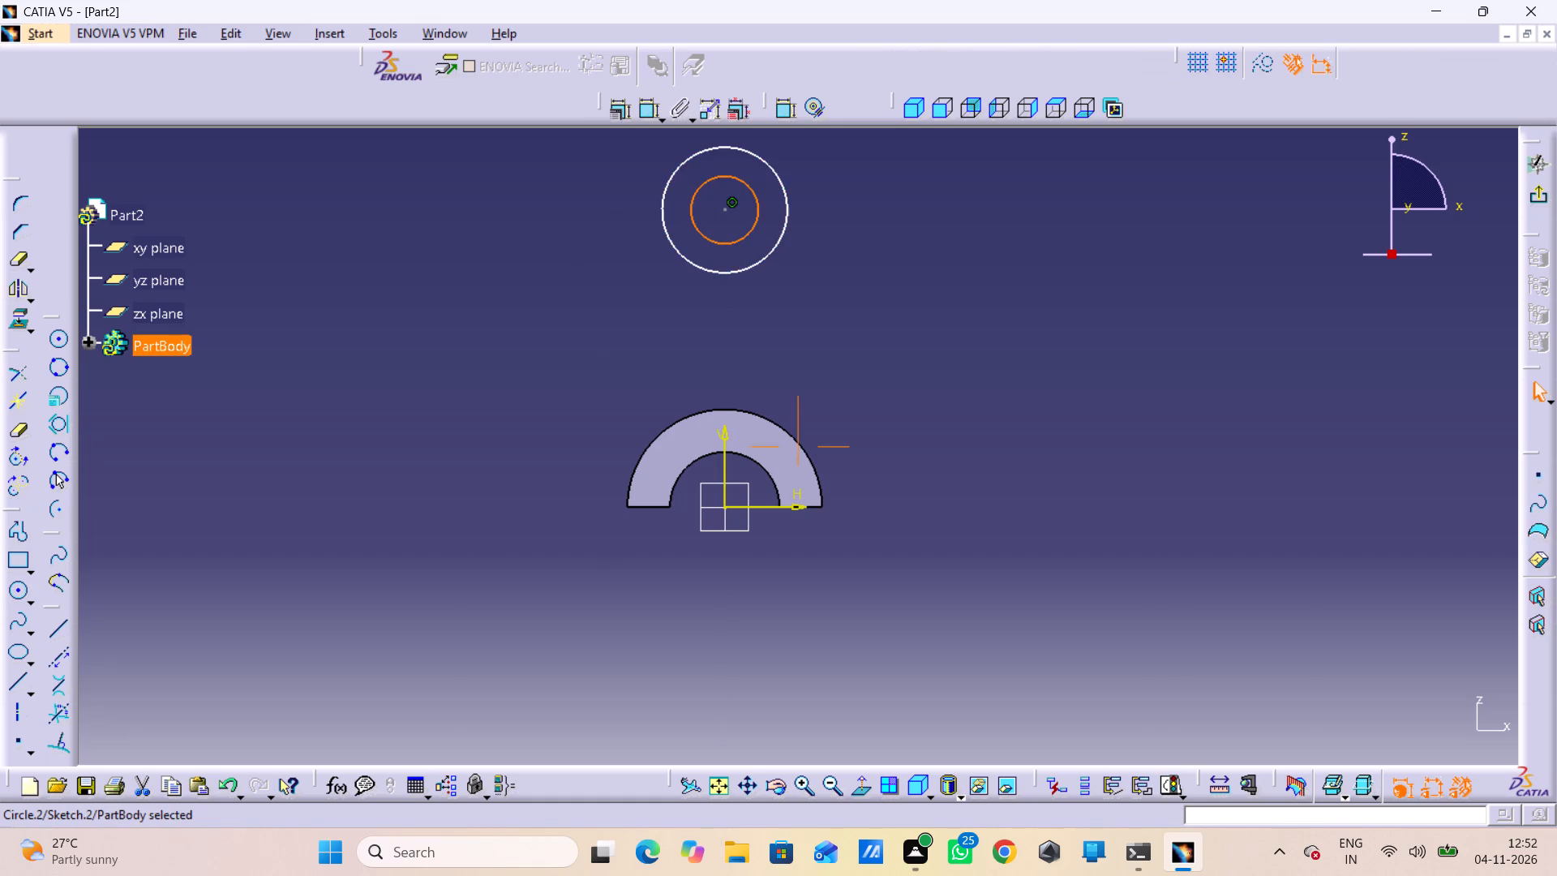
{"action": "right_click_drag", "start_coordinate": [830, 384], "coordinate": [826, 375]}
{"action": "middle_click_drag", "start_coordinate": [816, 353], "coordinate": [817, 358]}
{"action": "right_click", "coordinate": [816, 350]}
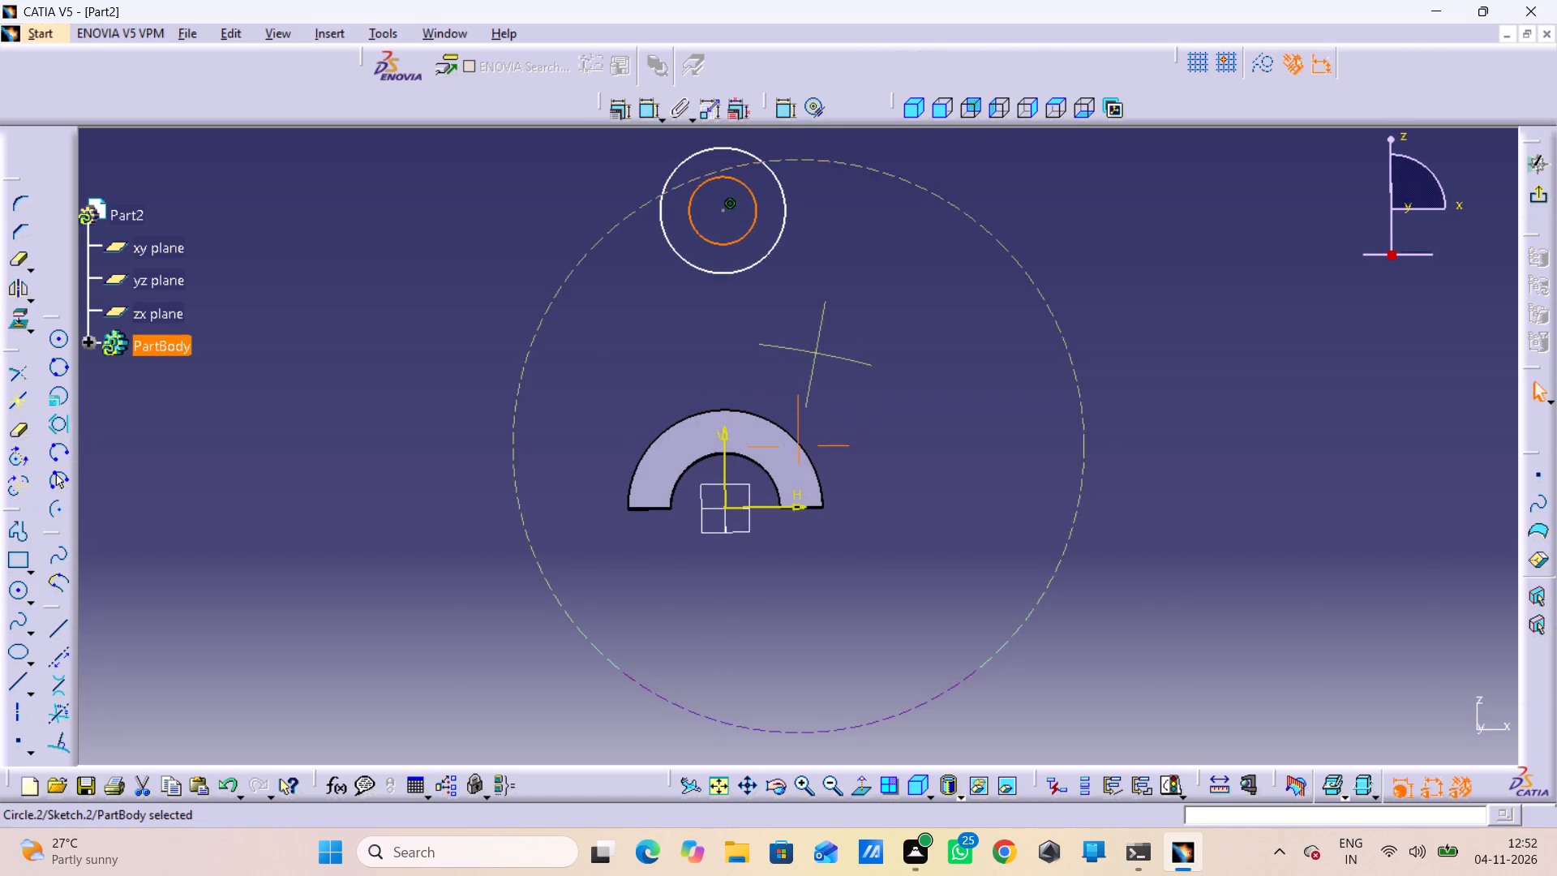
{"action": "middle_click_drag", "start_coordinate": [817, 358], "coordinate": [822, 462]}
{"action": "middle_click_drag", "start_coordinate": [819, 405], "coordinate": [791, 488]}
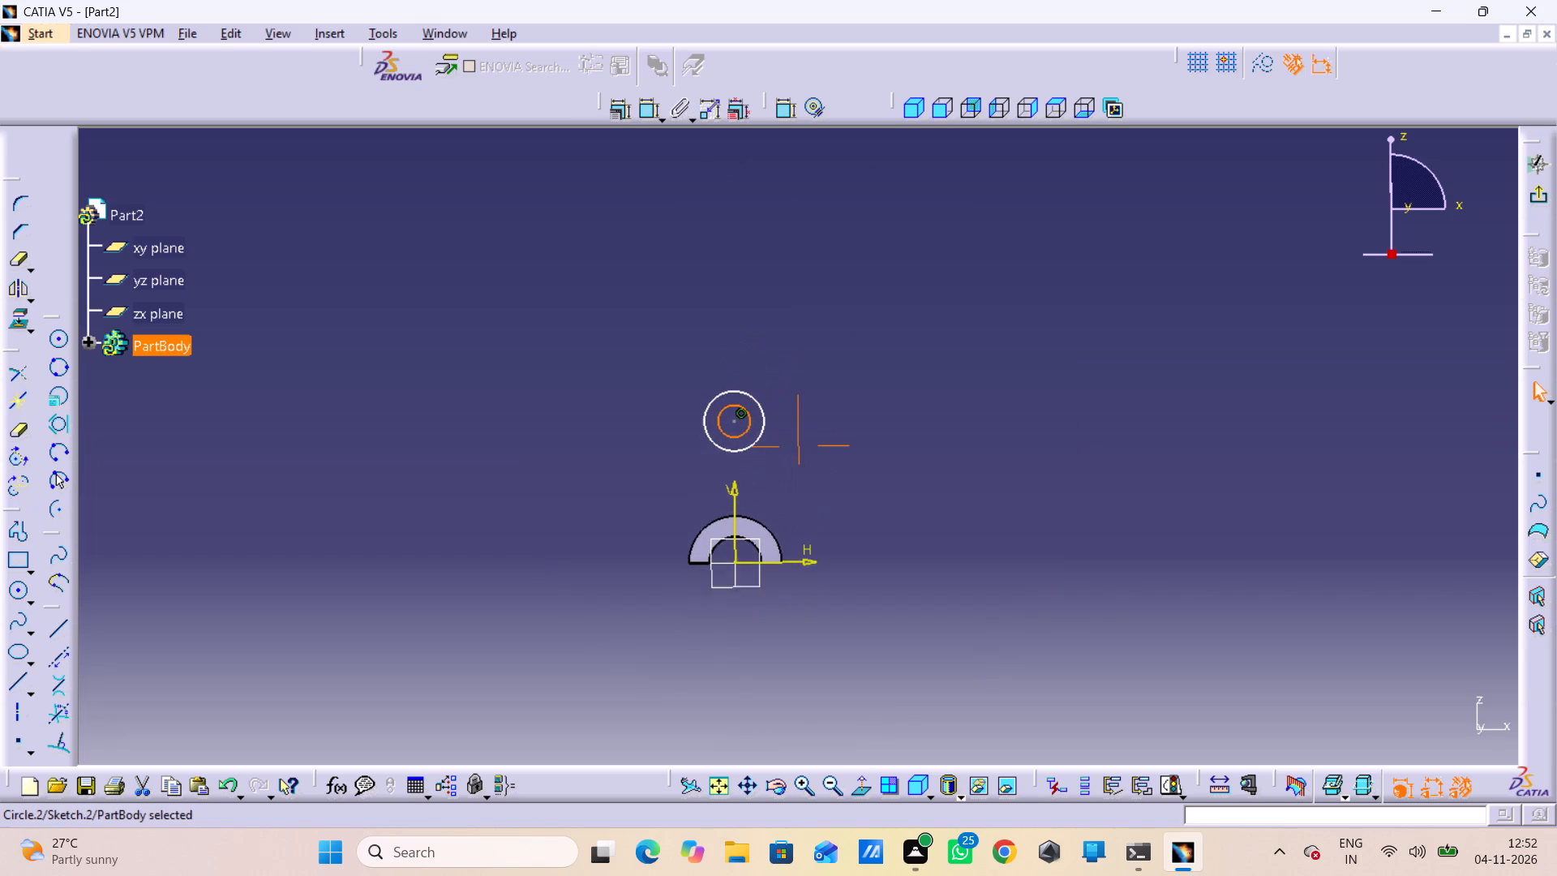
{"action": "middle_click_drag", "start_coordinate": [791, 488], "coordinate": [791, 486]}
{"action": "middle_click_drag", "start_coordinate": [781, 483], "coordinate": [774, 444]}
{"action": "right_click_drag", "start_coordinate": [780, 483], "coordinate": [774, 383]}
{"action": "middle_click", "coordinate": [841, 399]}
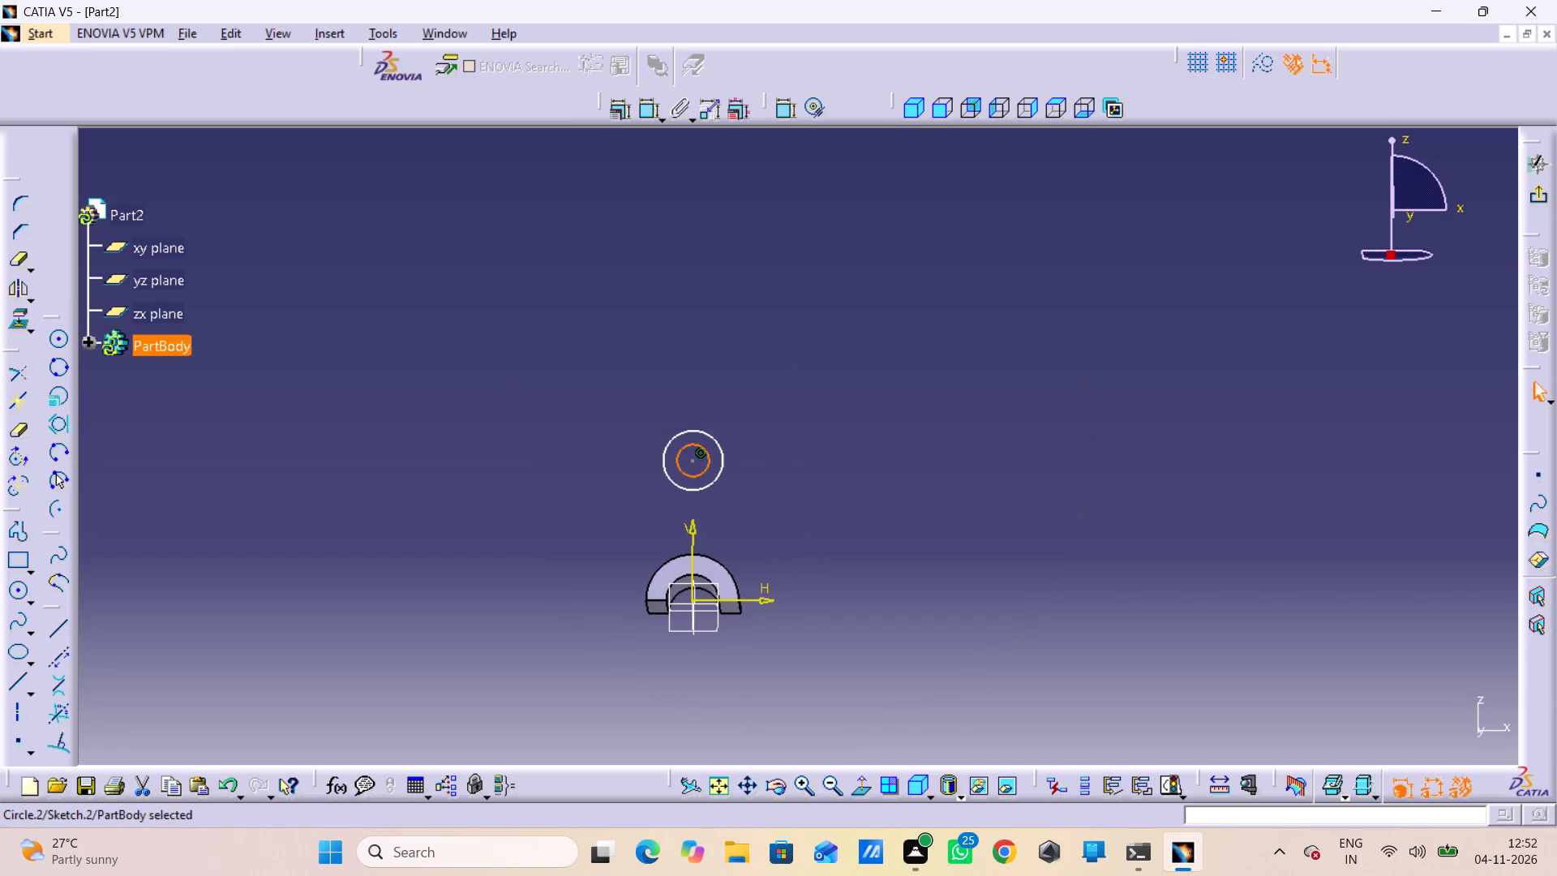
{"action": "left_click", "coordinate": [841, 399]}
{"action": "middle_click_drag", "start_coordinate": [852, 450], "coordinate": [852, 309]}
{"action": "right_click", "coordinate": [853, 450]}
{"action": "middle_click_drag", "start_coordinate": [697, 476], "coordinate": [712, 466]}
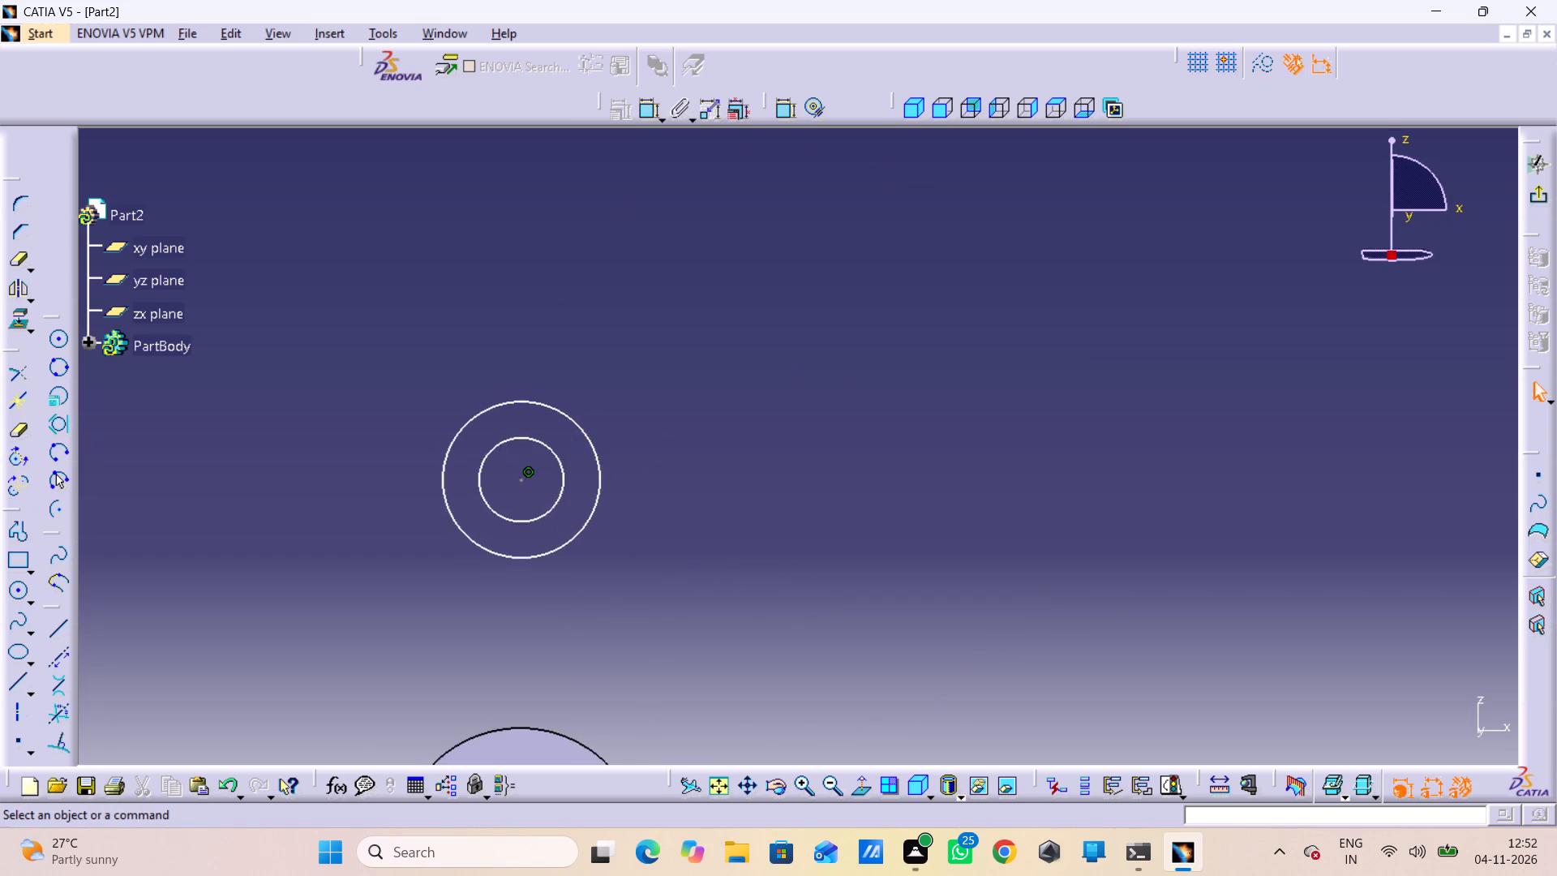
{"action": "middle_click_drag", "start_coordinate": [712, 466], "coordinate": [881, 294]}
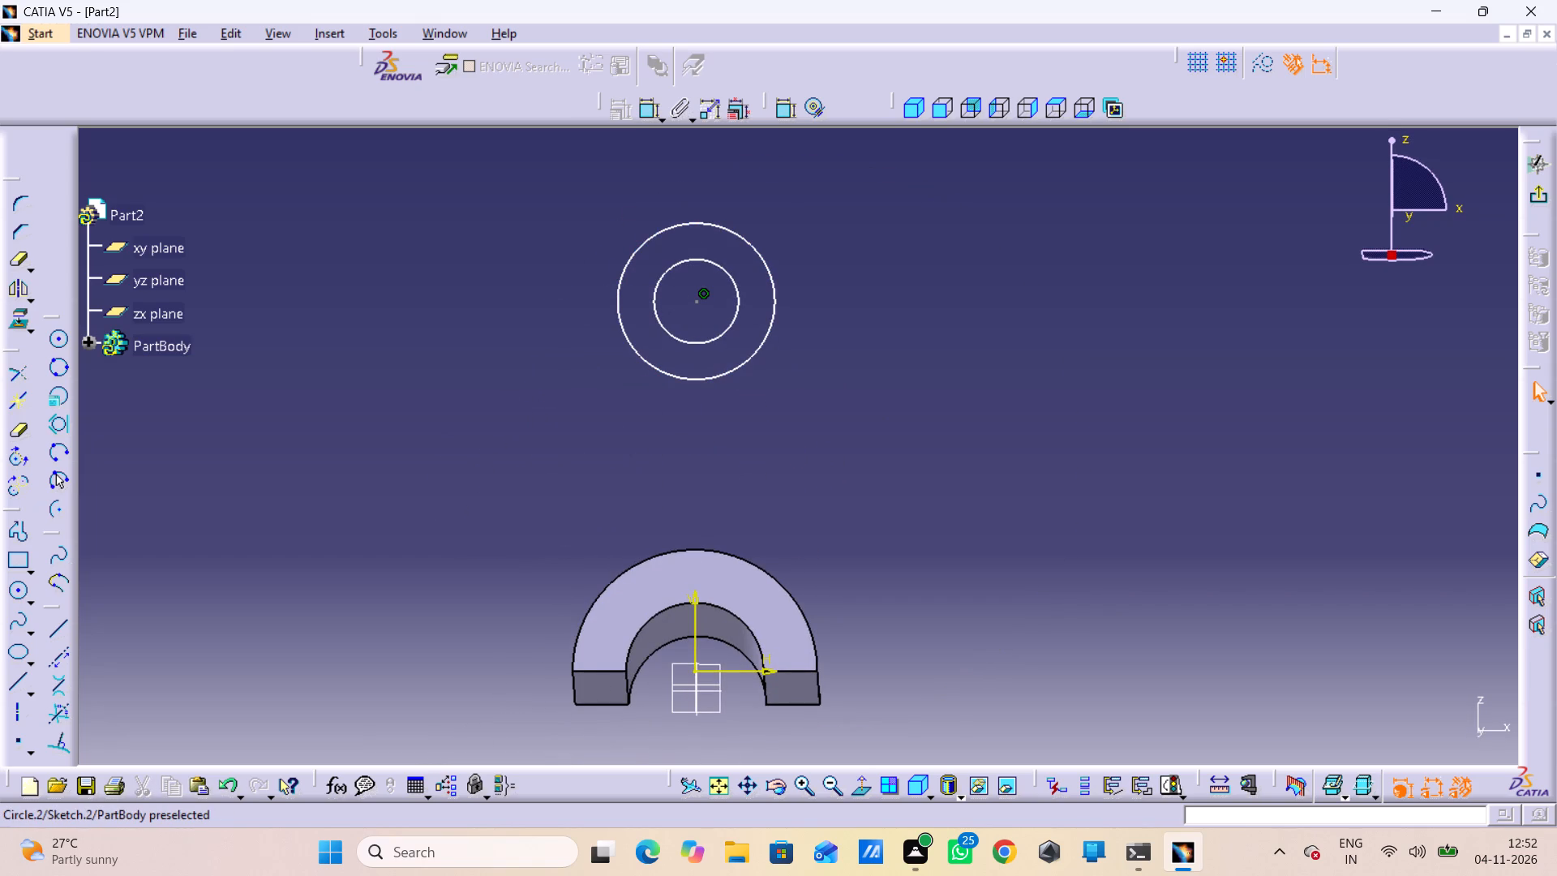
{"action": "double_click", "coordinate": [779, 98]}
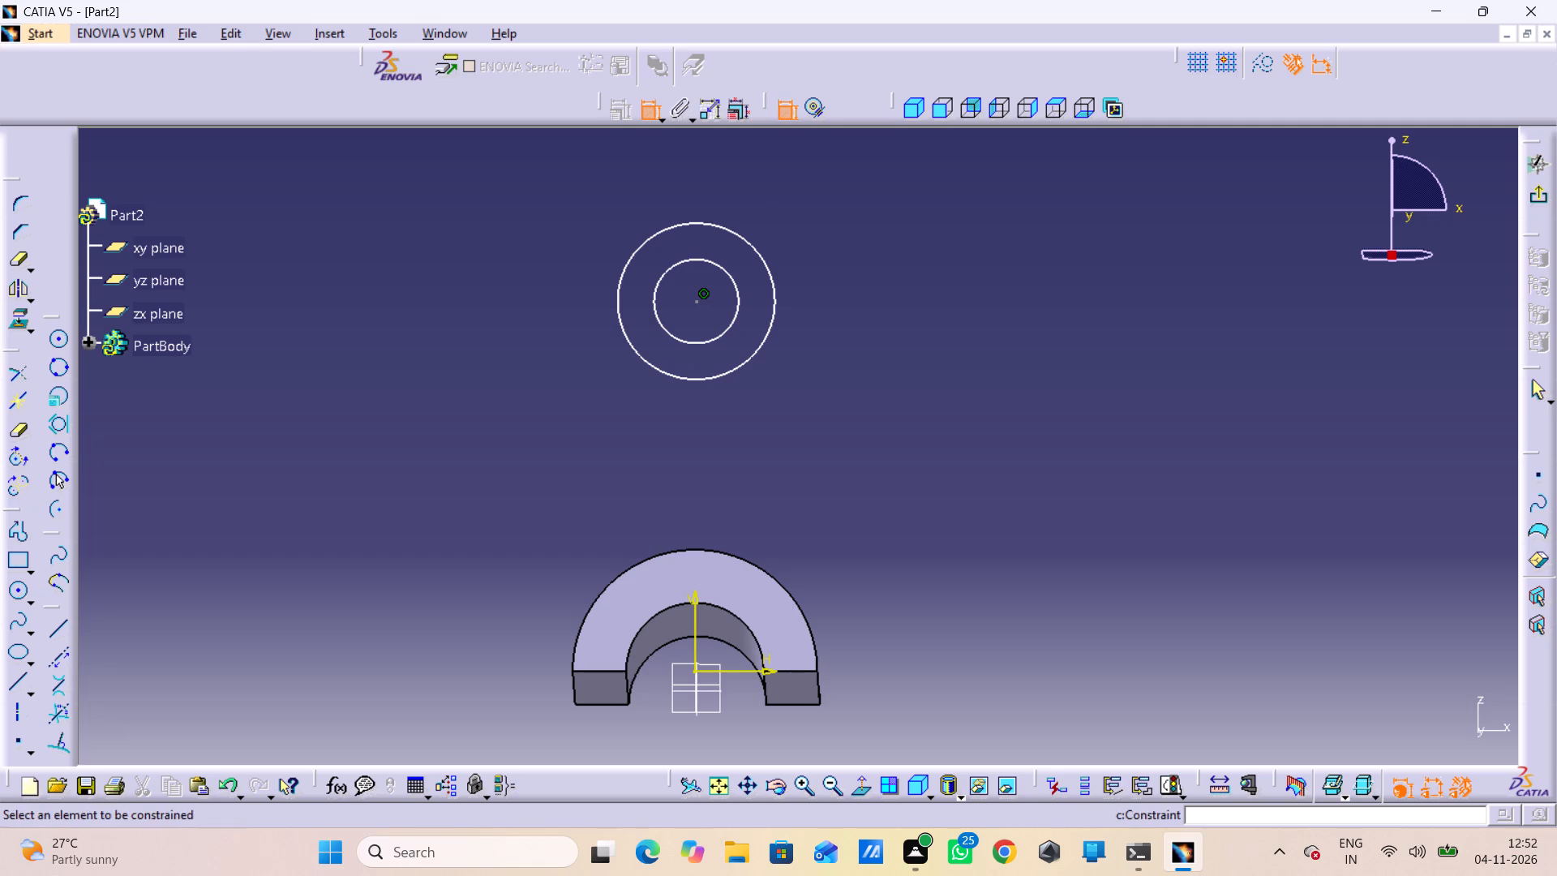
{"action": "left_click", "coordinate": [768, 303]}
{"action": "left_click_drag", "start_coordinate": [771, 281], "coordinate": [783, 286]}
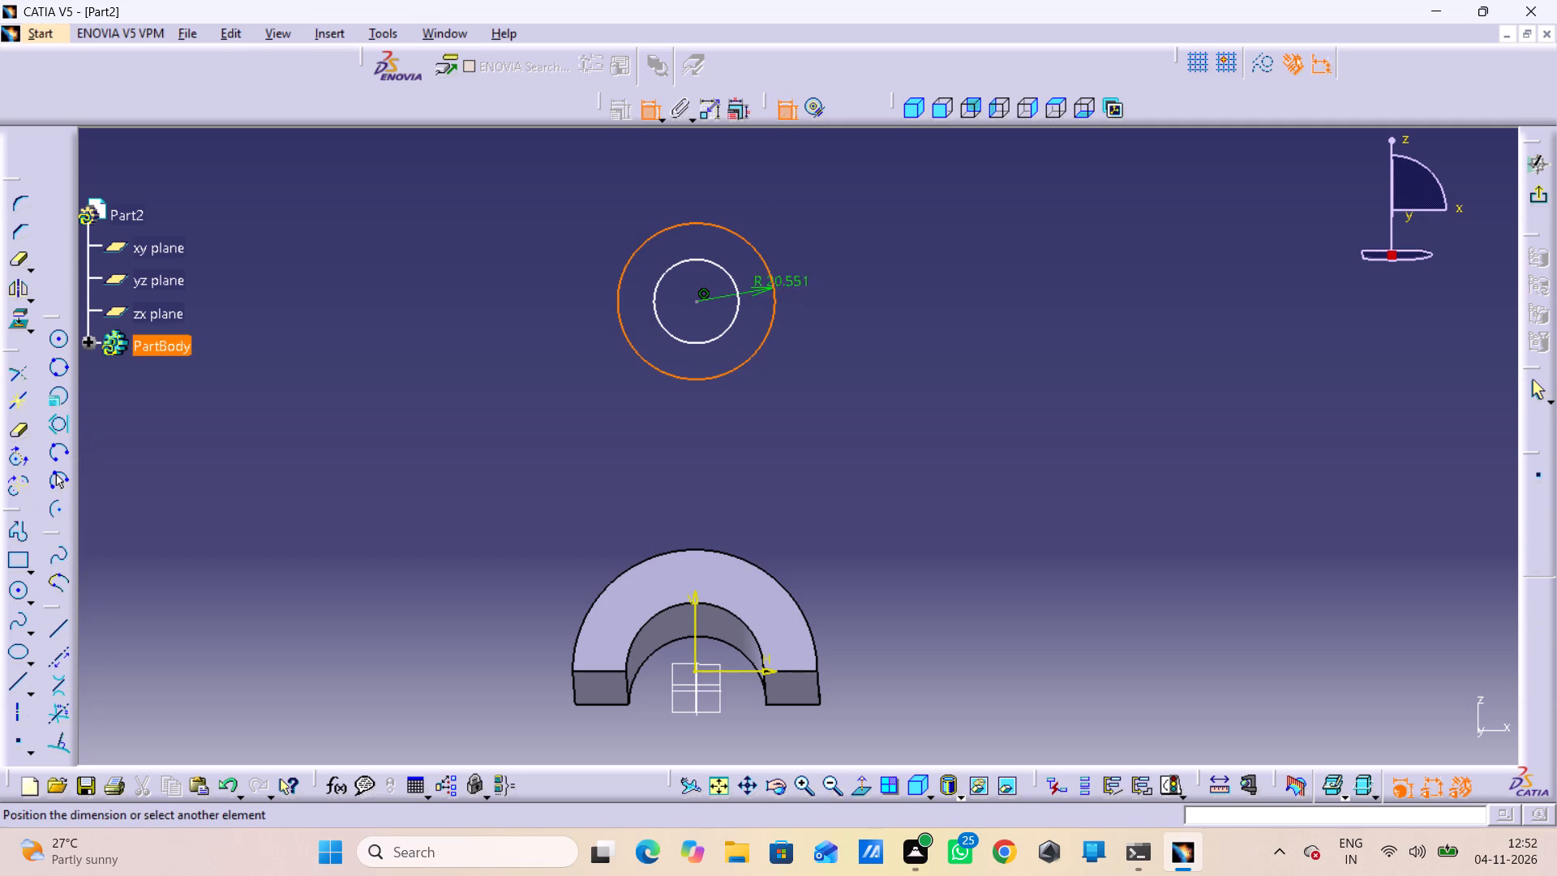
{"action": "left_click", "coordinate": [815, 367]}
{"action": "left_click", "coordinate": [739, 297]}
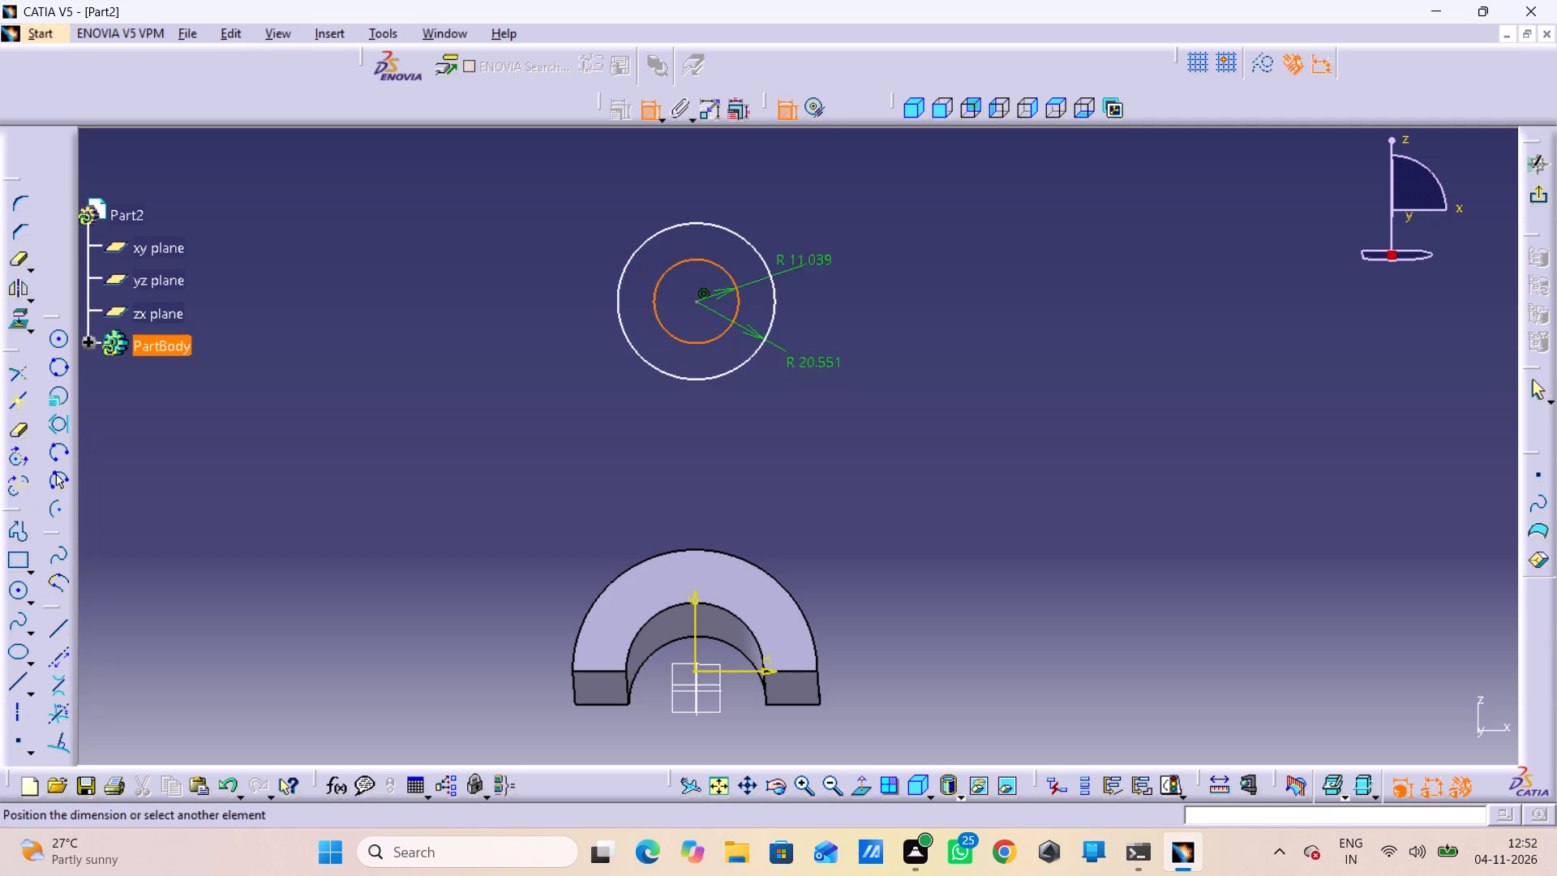
{"action": "left_click", "coordinate": [845, 234]}
Switch the inner circle's dimension to diameter and set it to 22 mm.
{"action": "double_click", "coordinate": [861, 224]}
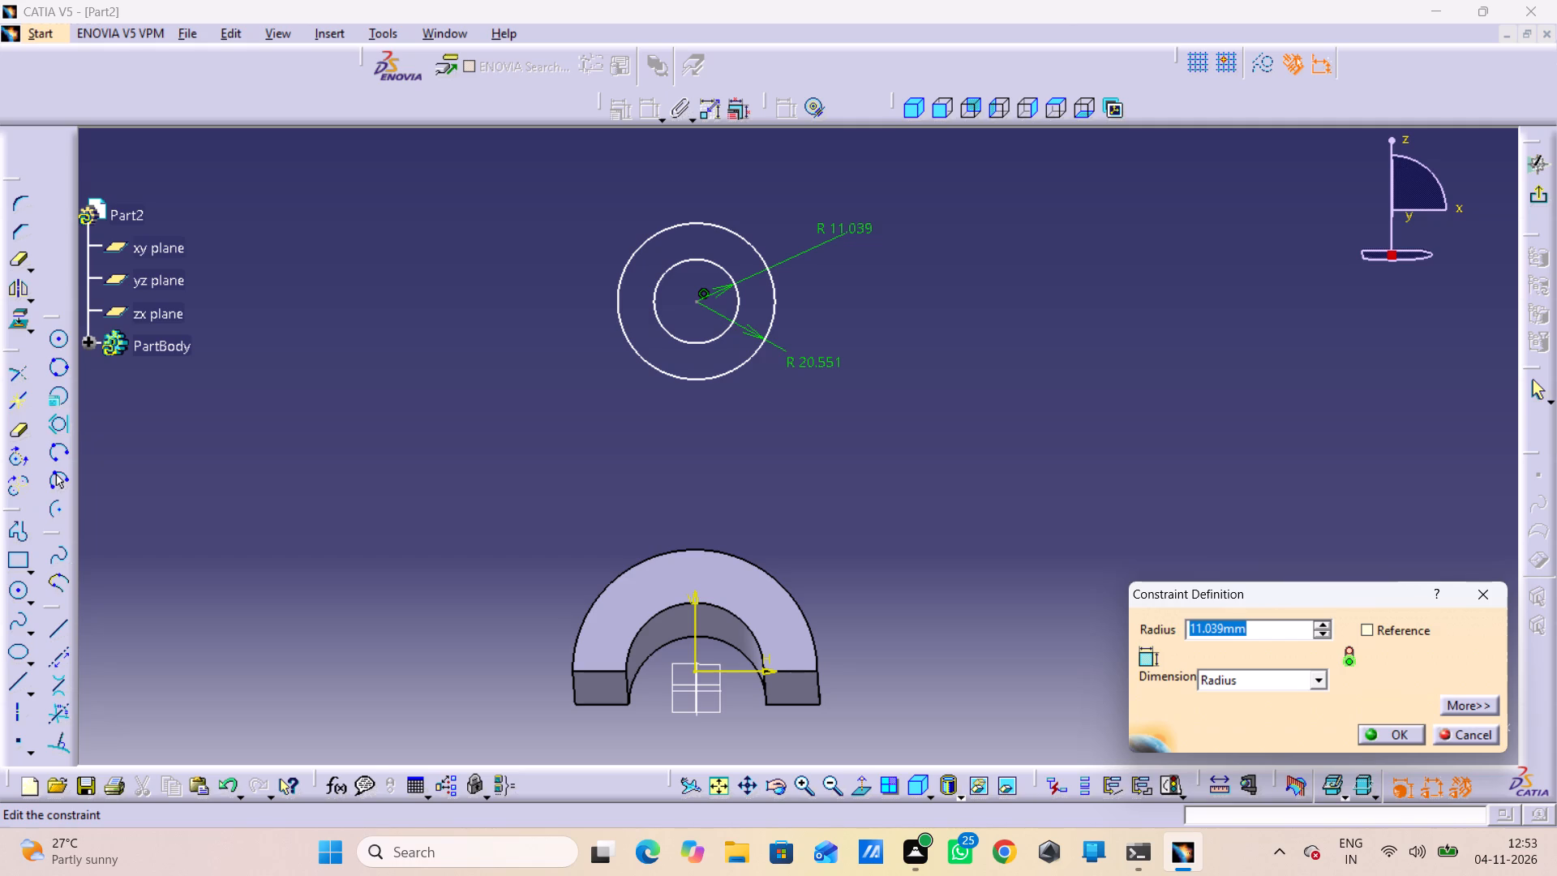
{"action": "left_click", "coordinate": [1267, 680]}
{"action": "left_click", "coordinate": [1267, 711]}
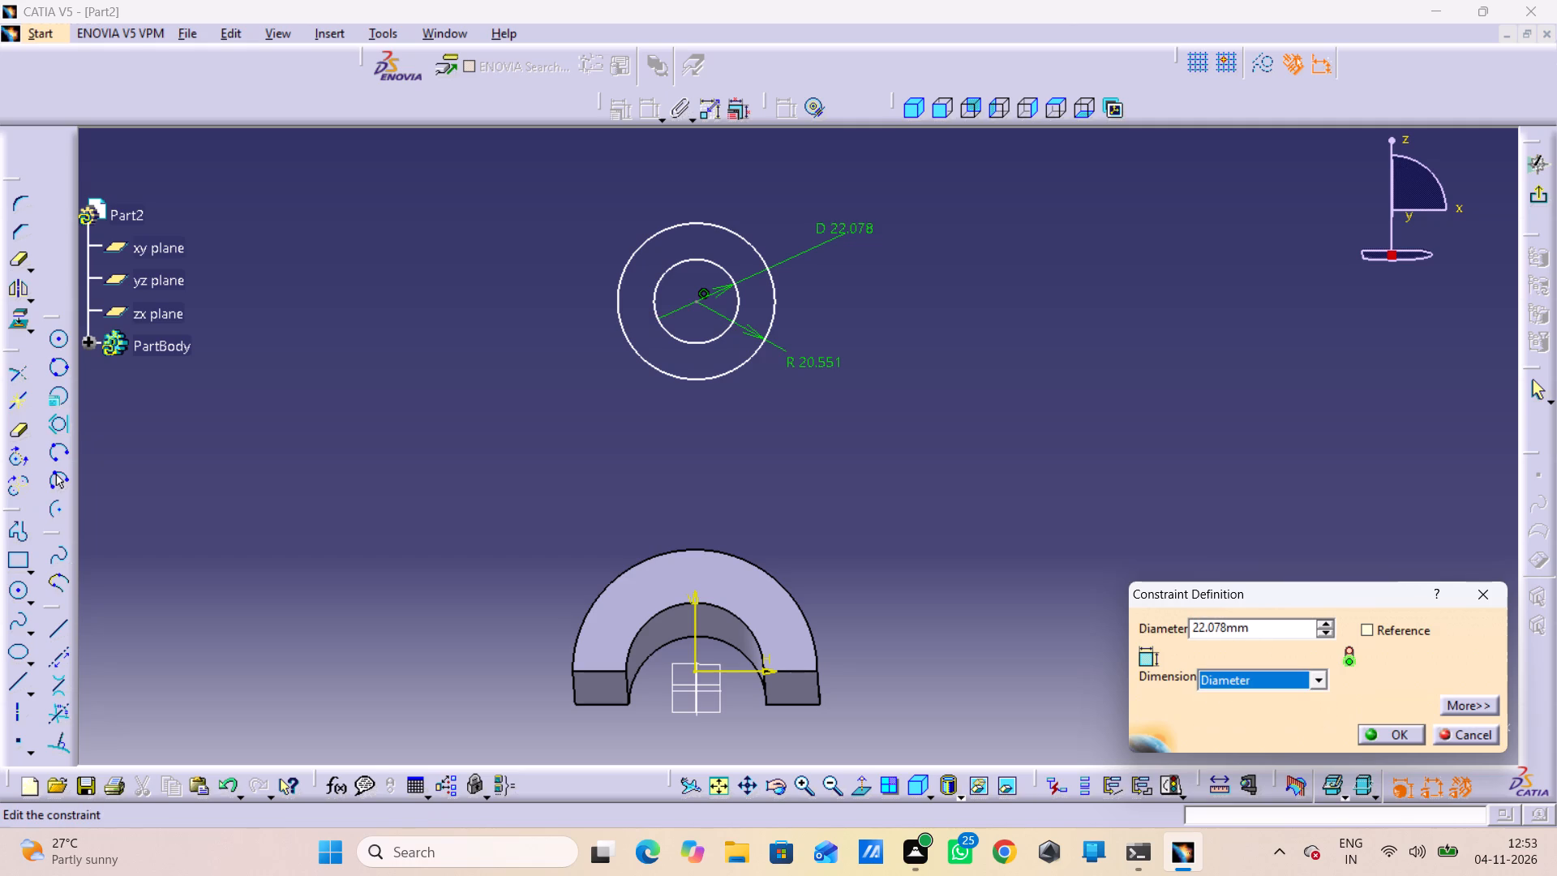
{"action": "left_click_drag", "start_coordinate": [1281, 629], "coordinate": [1147, 637]}
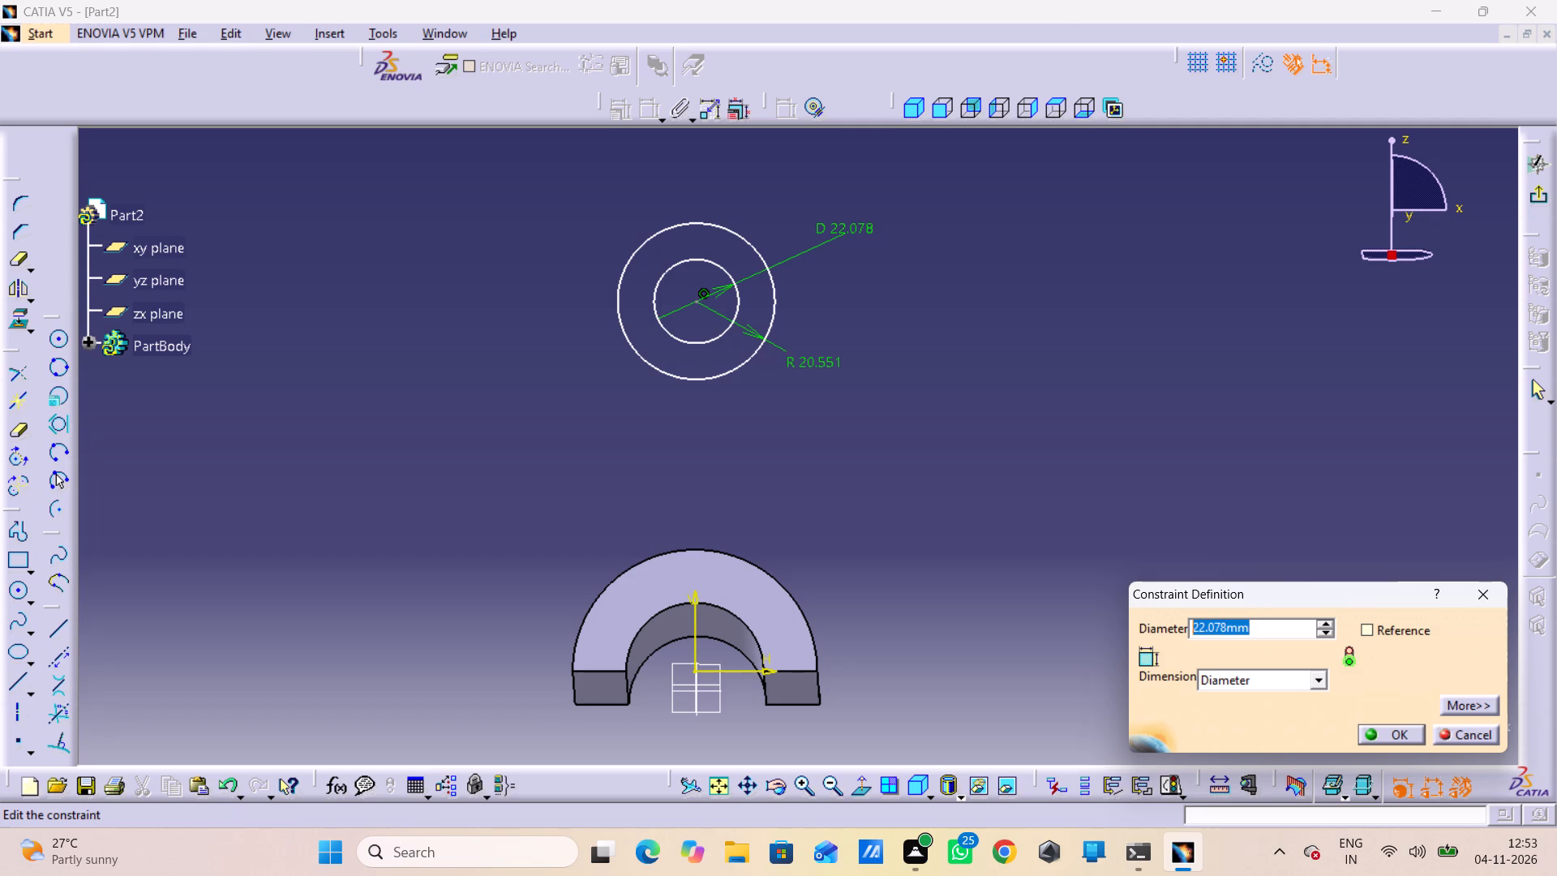
{"action": "type", "text": "22"}
{"action": "key", "text": "Return"}
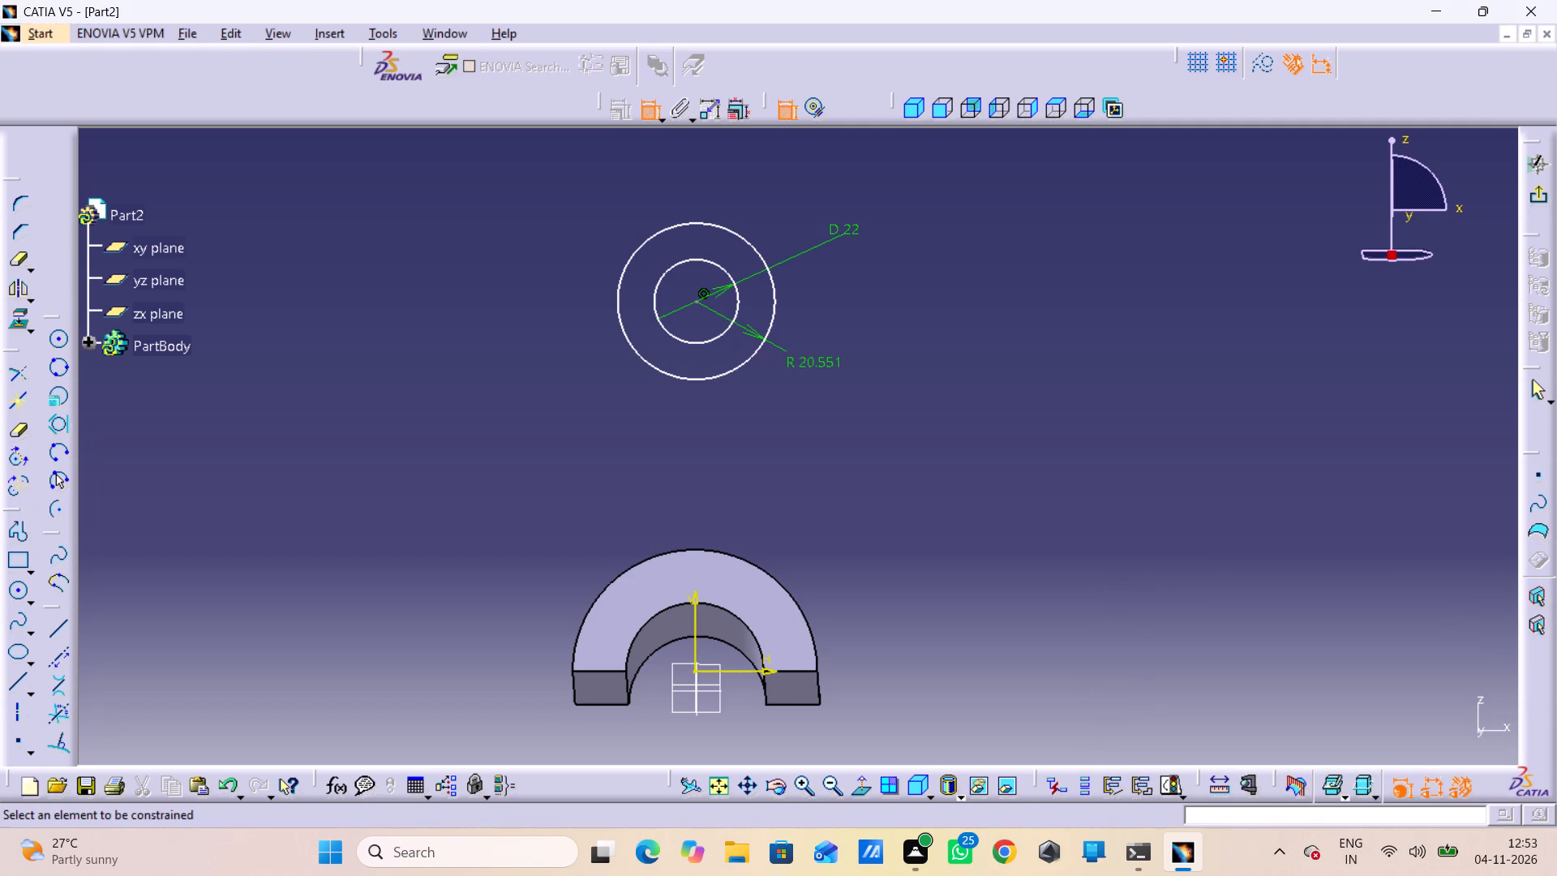
Set the outer circle's radius to 44 mm.
{"action": "double_click", "coordinate": [827, 360]}
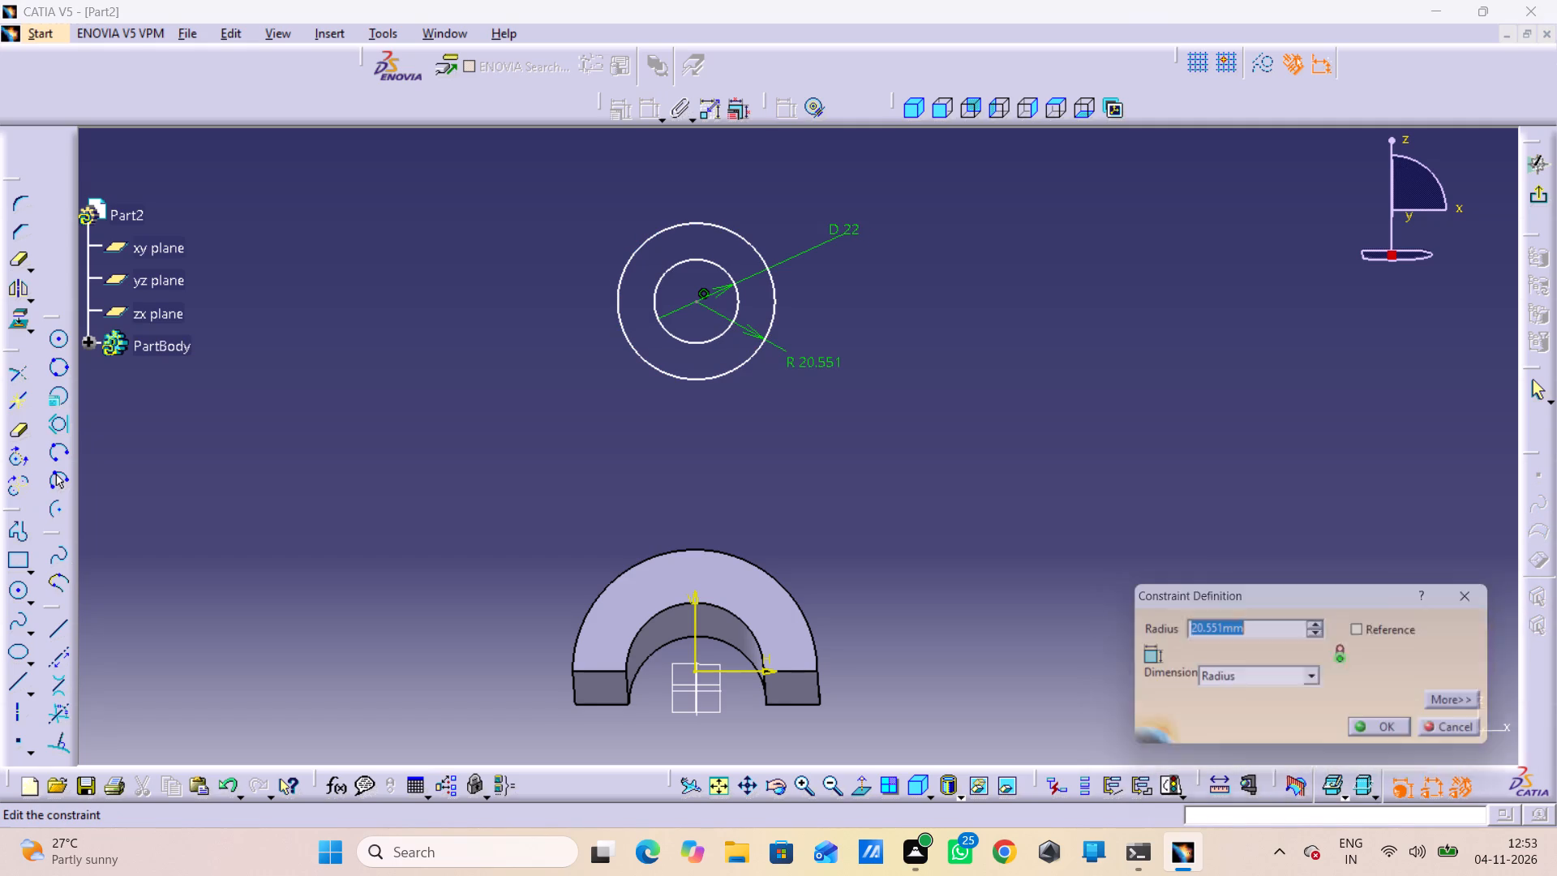
{"action": "type", "text": "44"}
{"action": "key", "text": "Return"}
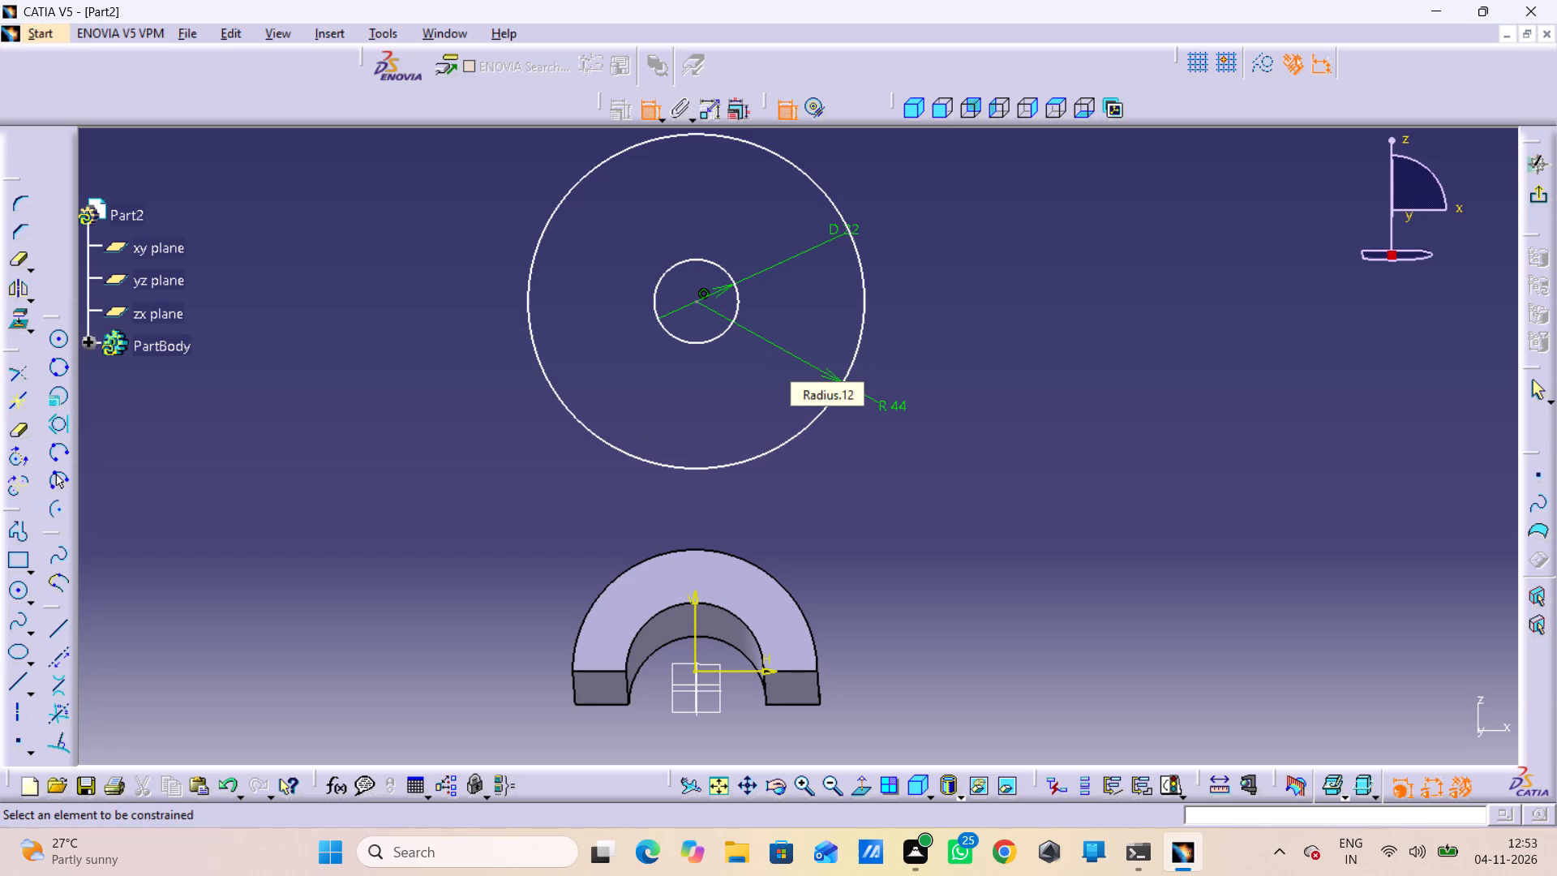
Switch the outer circle's dimension from radius to diameter and set it to 44 mm.
{"action": "double_click", "coordinate": [886, 404]}
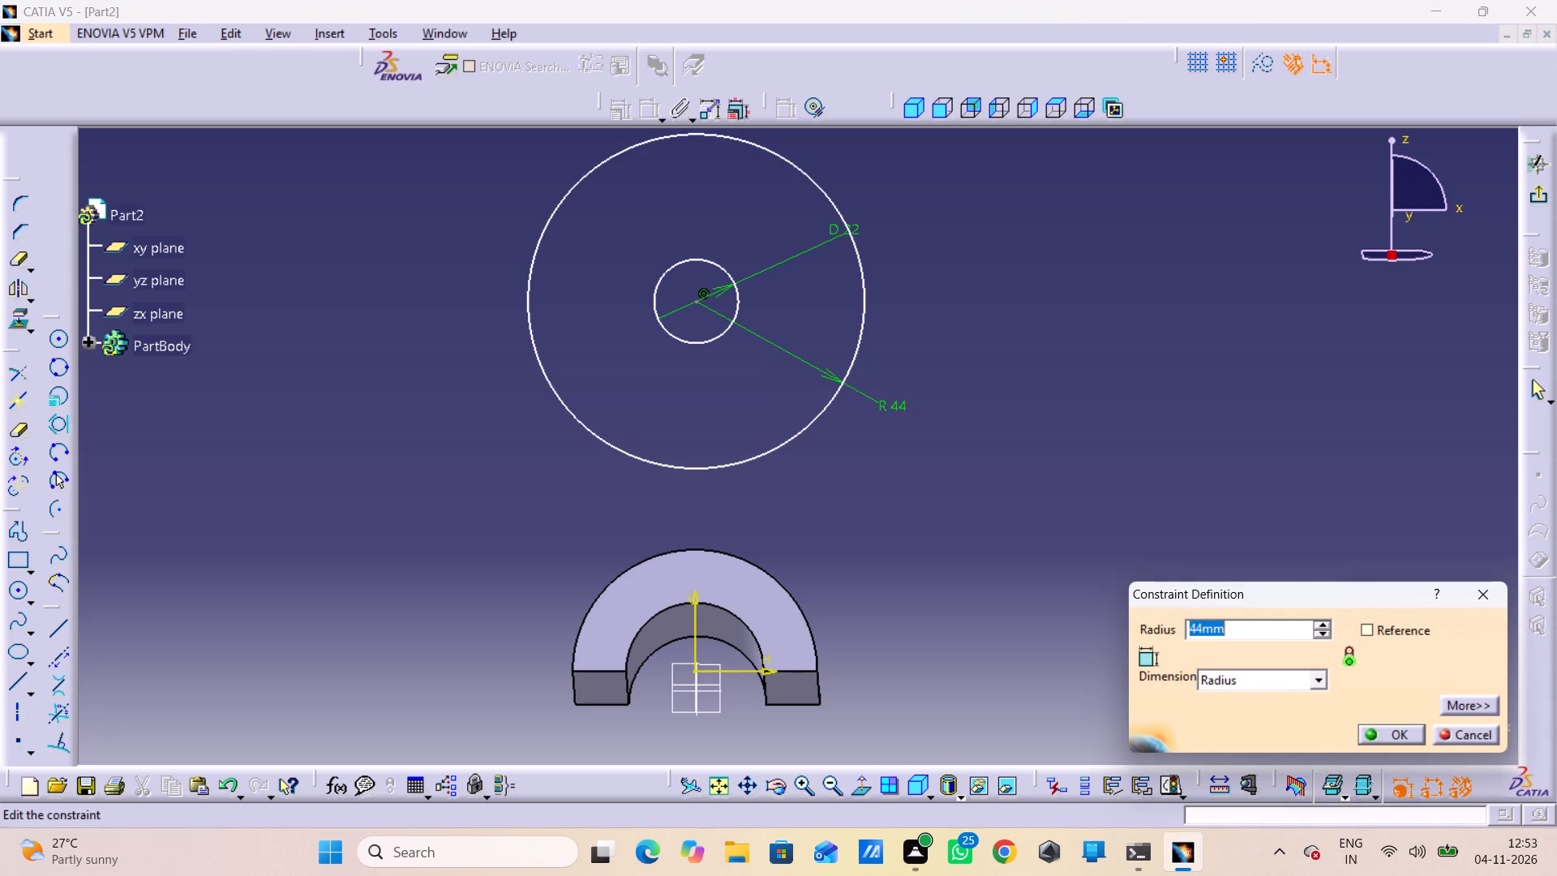
{"action": "left_click", "coordinate": [1226, 698]}
{"action": "left_click", "coordinate": [1224, 686]}
{"action": "left_click", "coordinate": [1244, 722]}
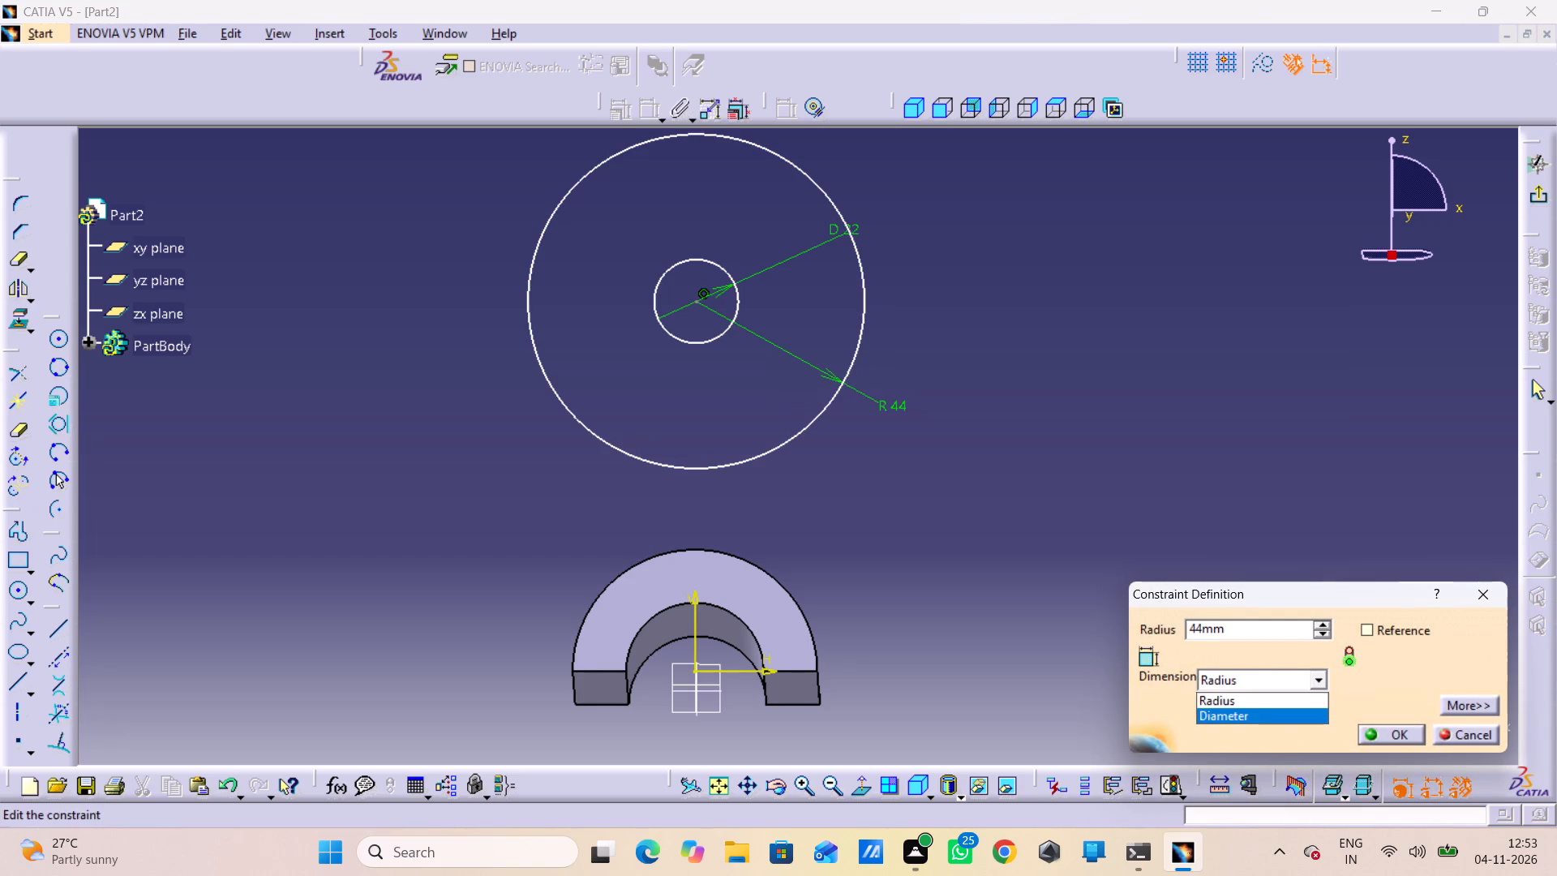
{"action": "left_click", "coordinate": [1266, 711]}
{"action": "left_click_drag", "start_coordinate": [1262, 623], "coordinate": [1258, 623]}
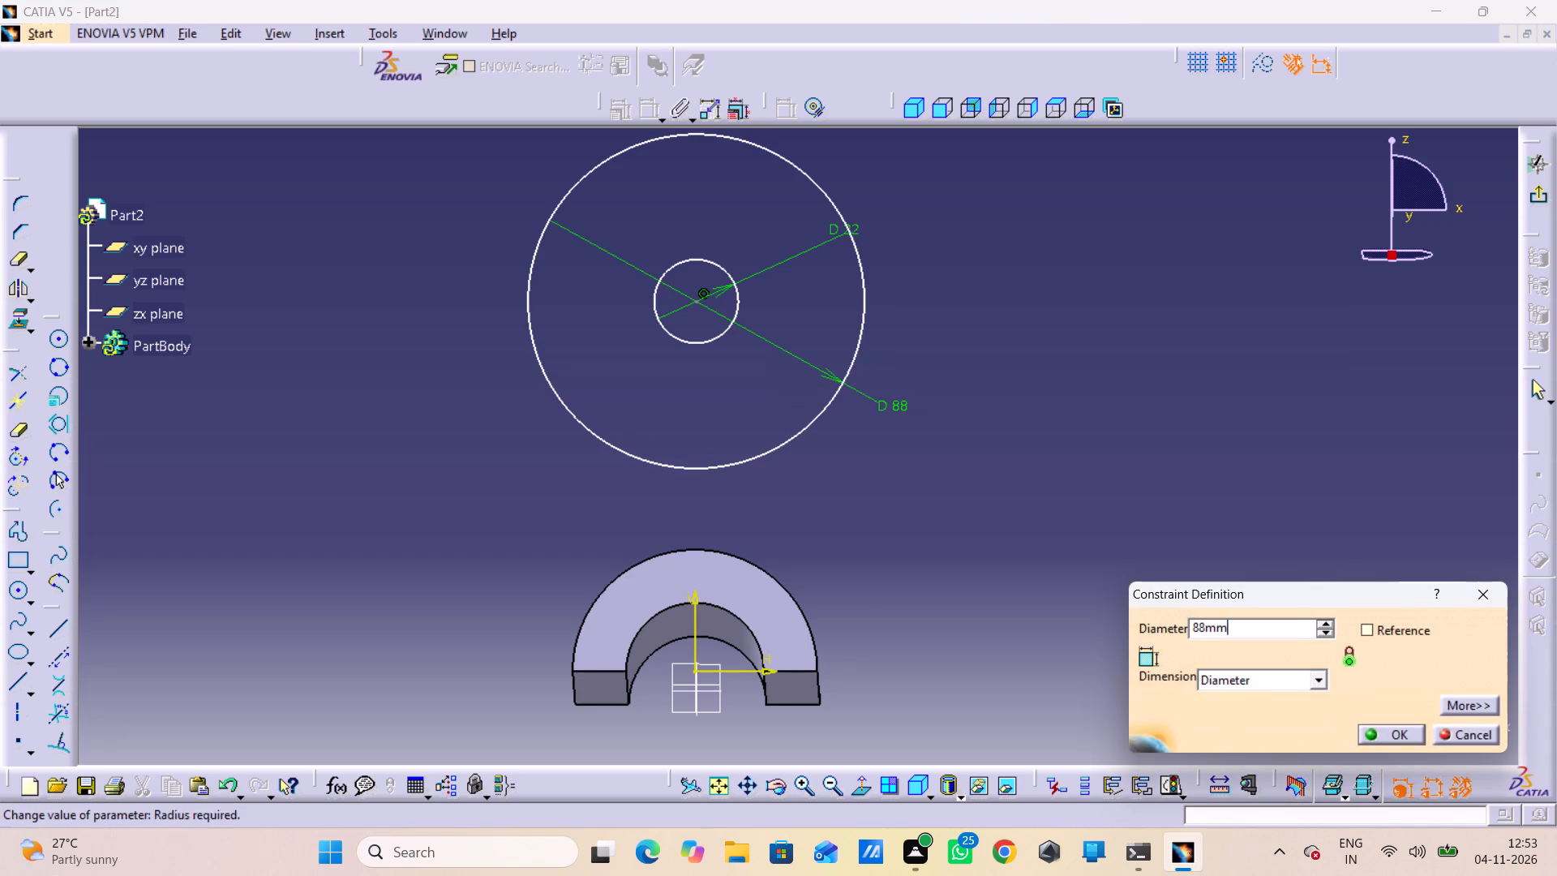
{"action": "left_click_drag", "start_coordinate": [1258, 623], "coordinate": [1161, 649]}
{"action": "type", "text": "44"}
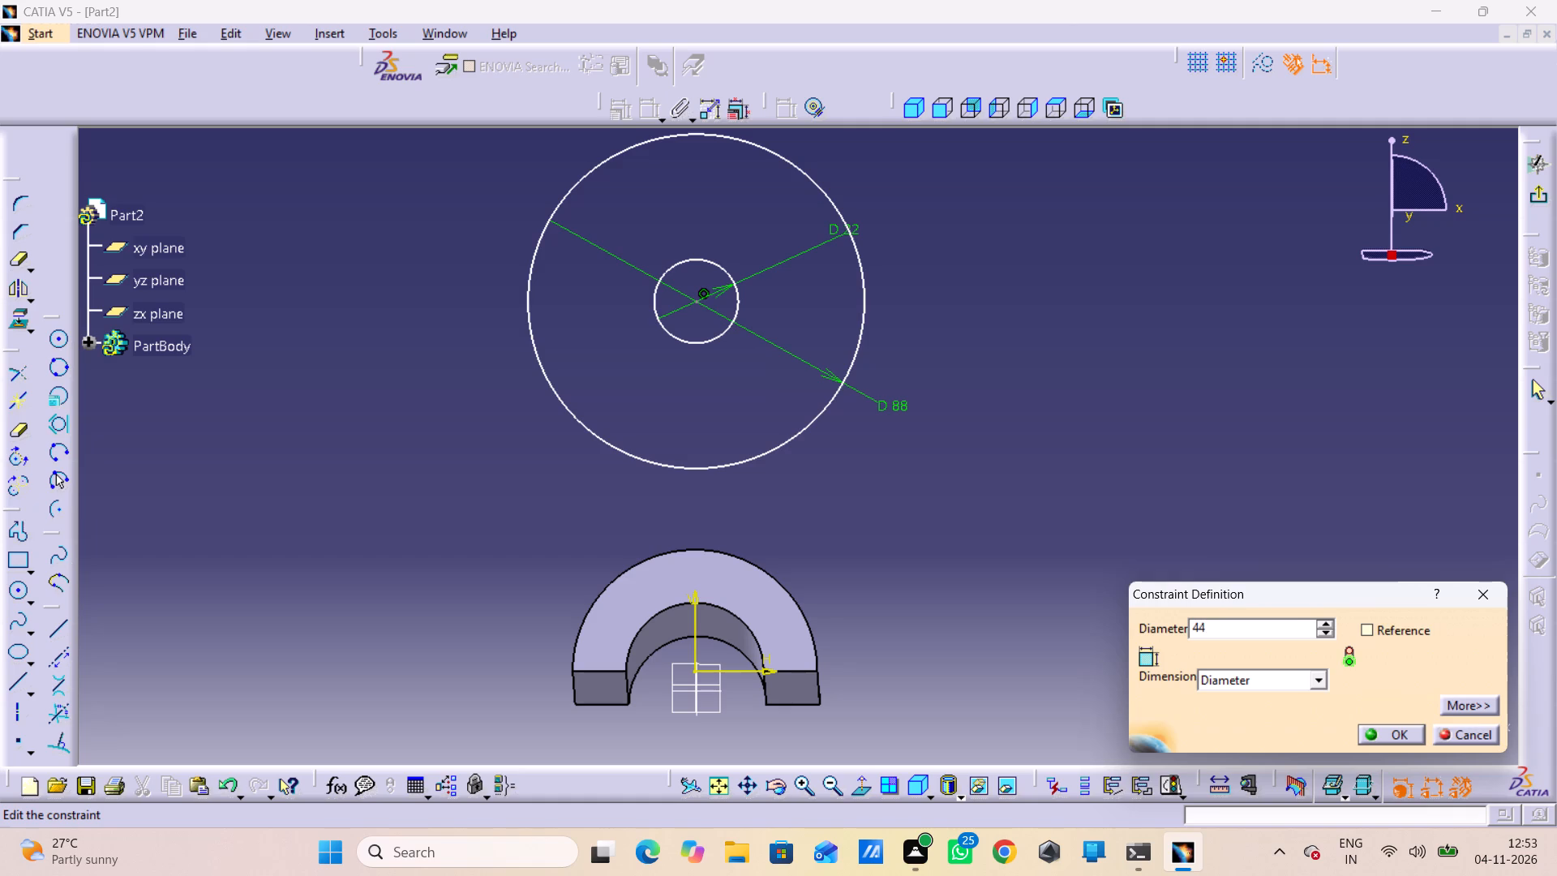
{"action": "key", "text": "Return"}
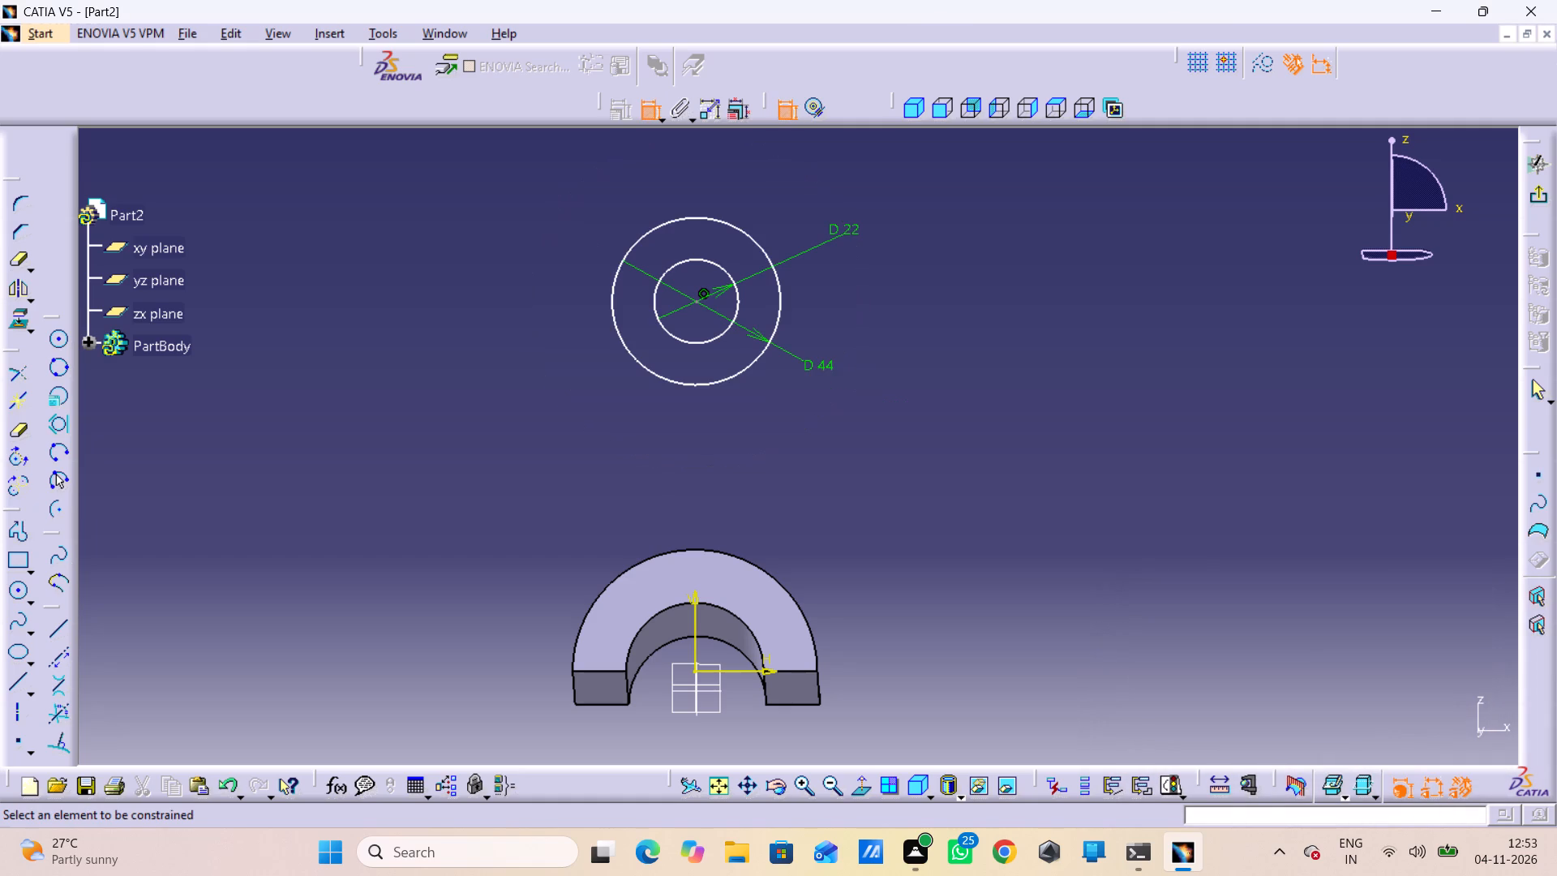
{"action": "left_click", "coordinate": [995, 199]}
Dimension the circles' centre from the half ring's flat bottom edge and set the distance to 100 mm.
{"action": "left_click_drag", "start_coordinate": [696, 300], "coordinate": [696, 311]}
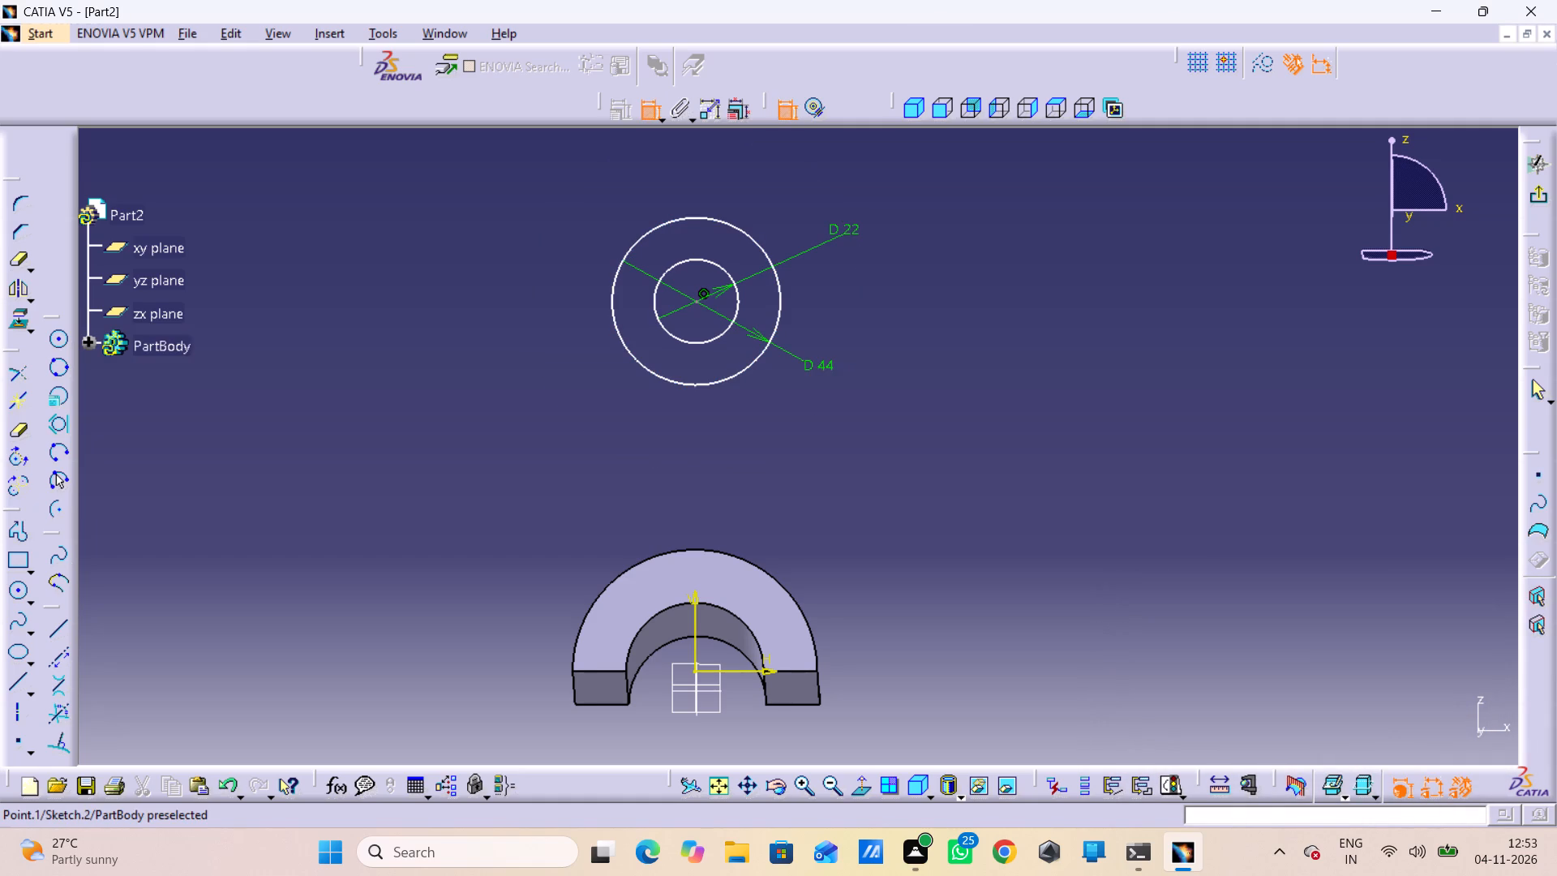
{"action": "middle_click_drag", "start_coordinate": [884, 436], "coordinate": [886, 436]}
{"action": "right_click_drag", "start_coordinate": [886, 436], "coordinate": [893, 533]}
{"action": "middle_click_drag", "start_coordinate": [886, 436], "coordinate": [890, 535]}
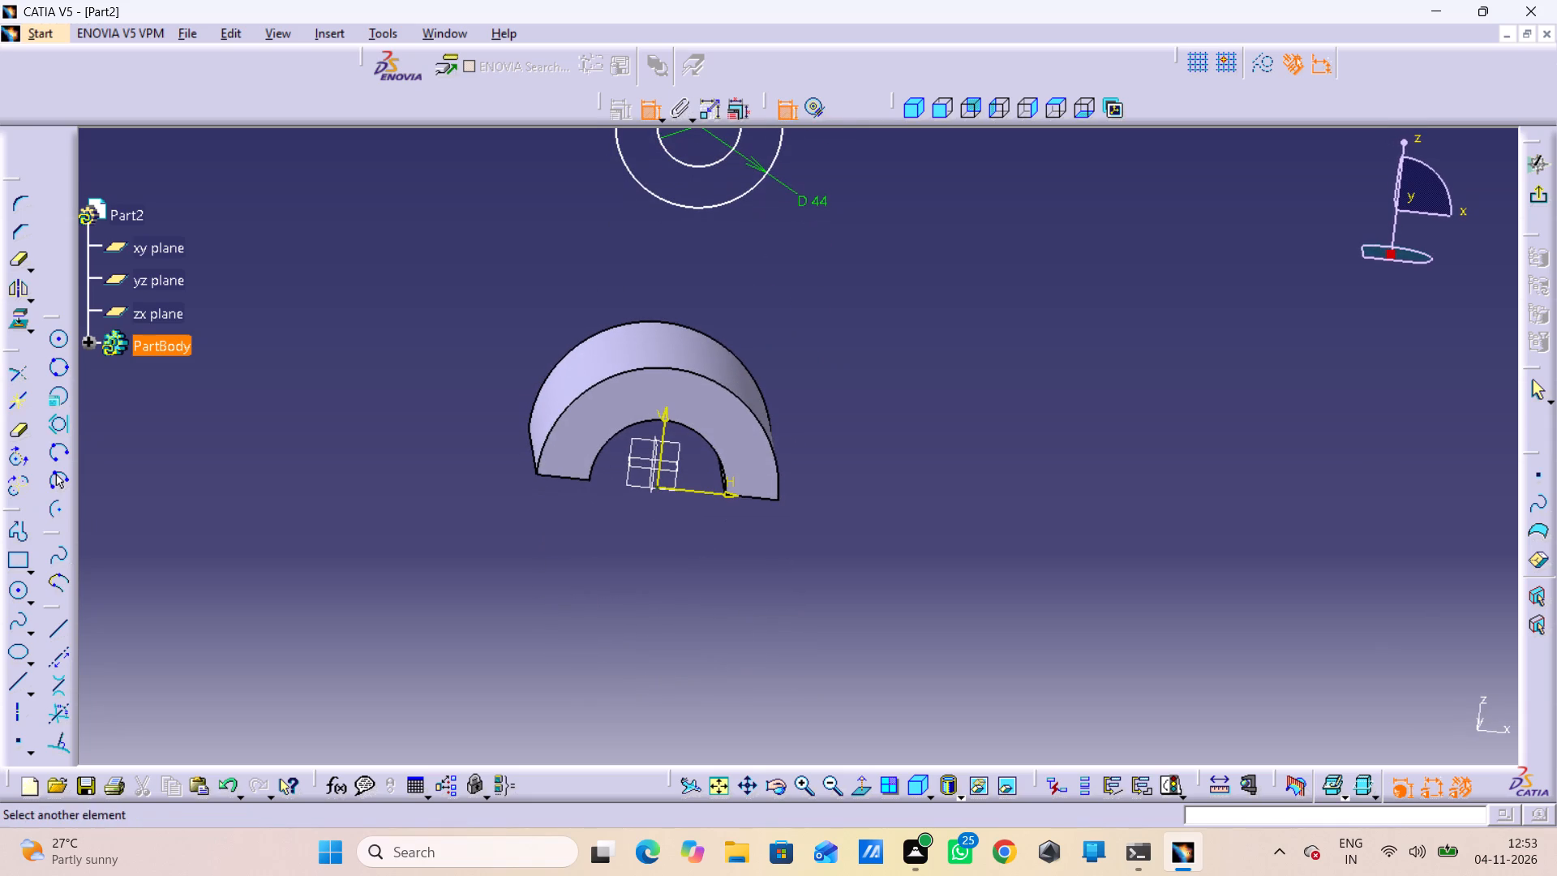
{"action": "left_click", "coordinate": [580, 483]}
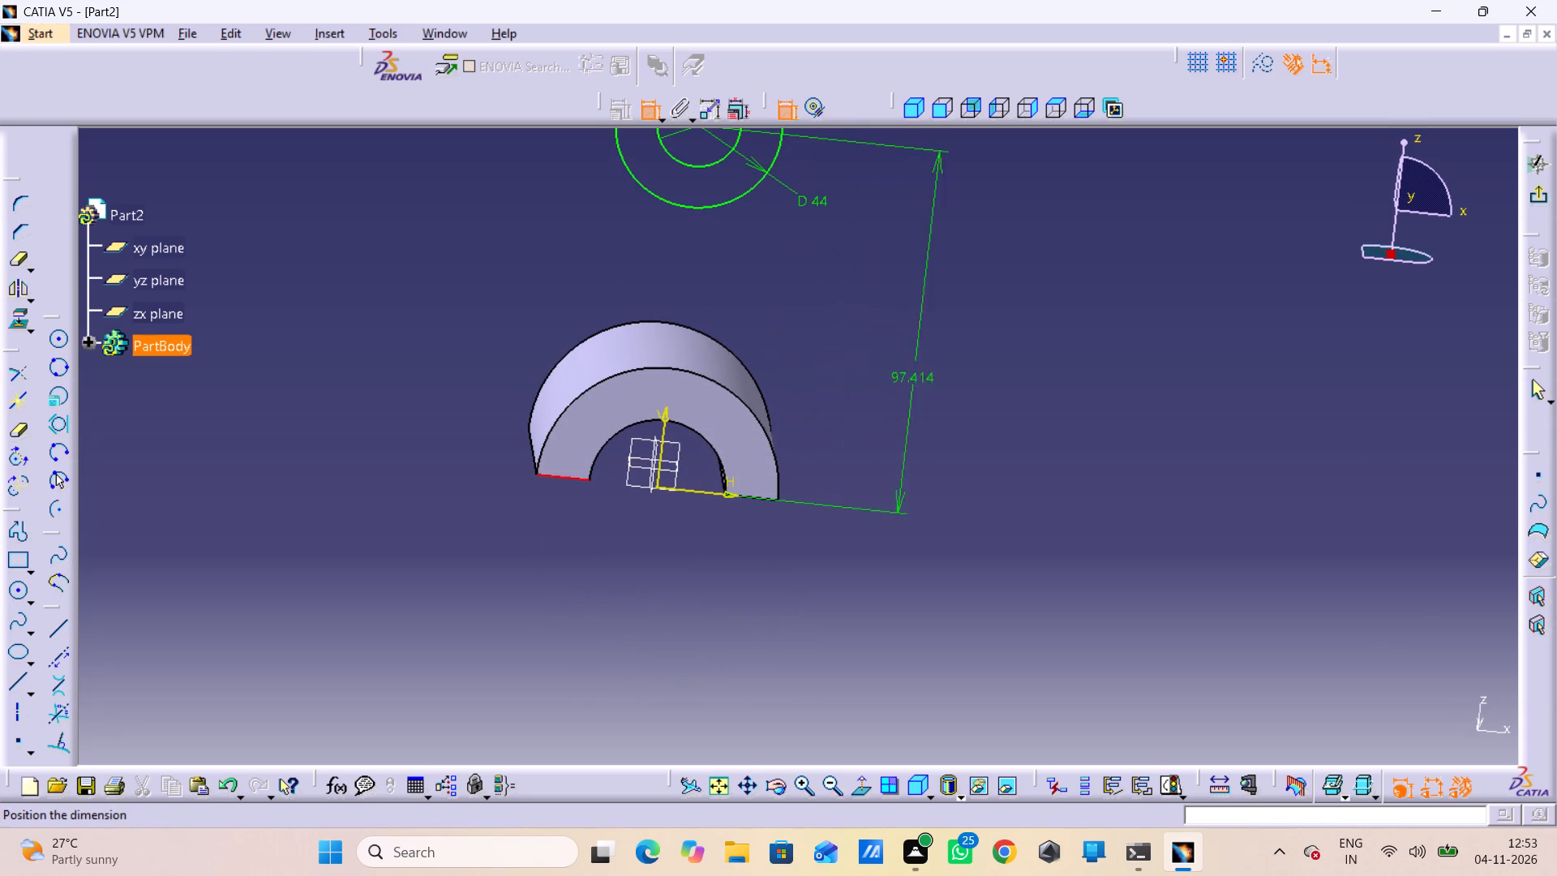
{"action": "left_click", "coordinate": [933, 359]}
{"action": "double_click", "coordinate": [933, 357]}
{"action": "double_click", "coordinate": [933, 346]}
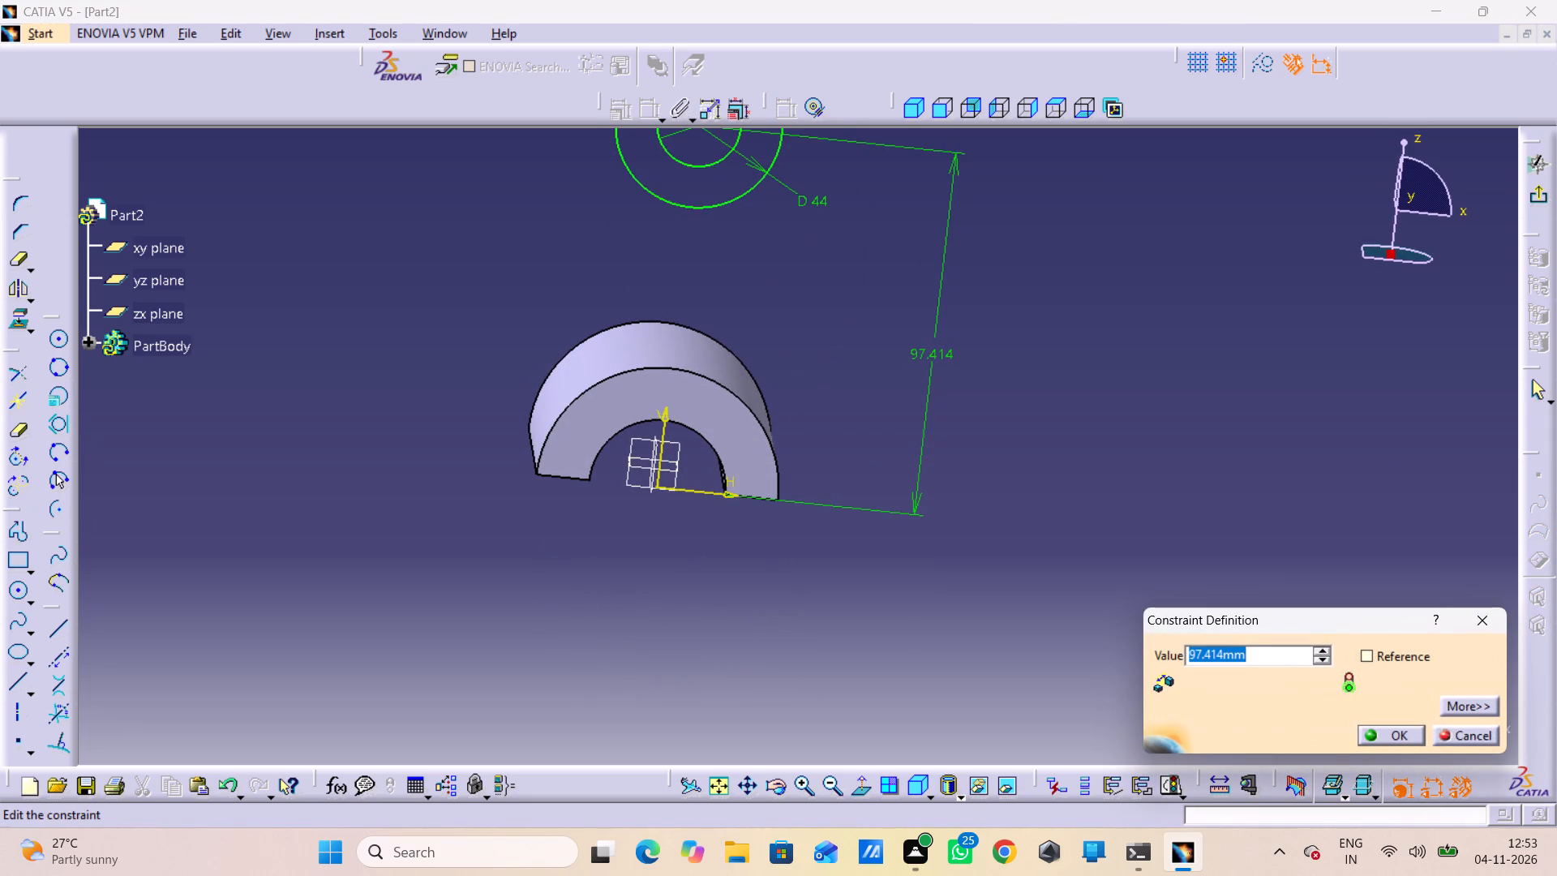
{"action": "type", "text": "100"}
{"action": "key", "text": "Return"}
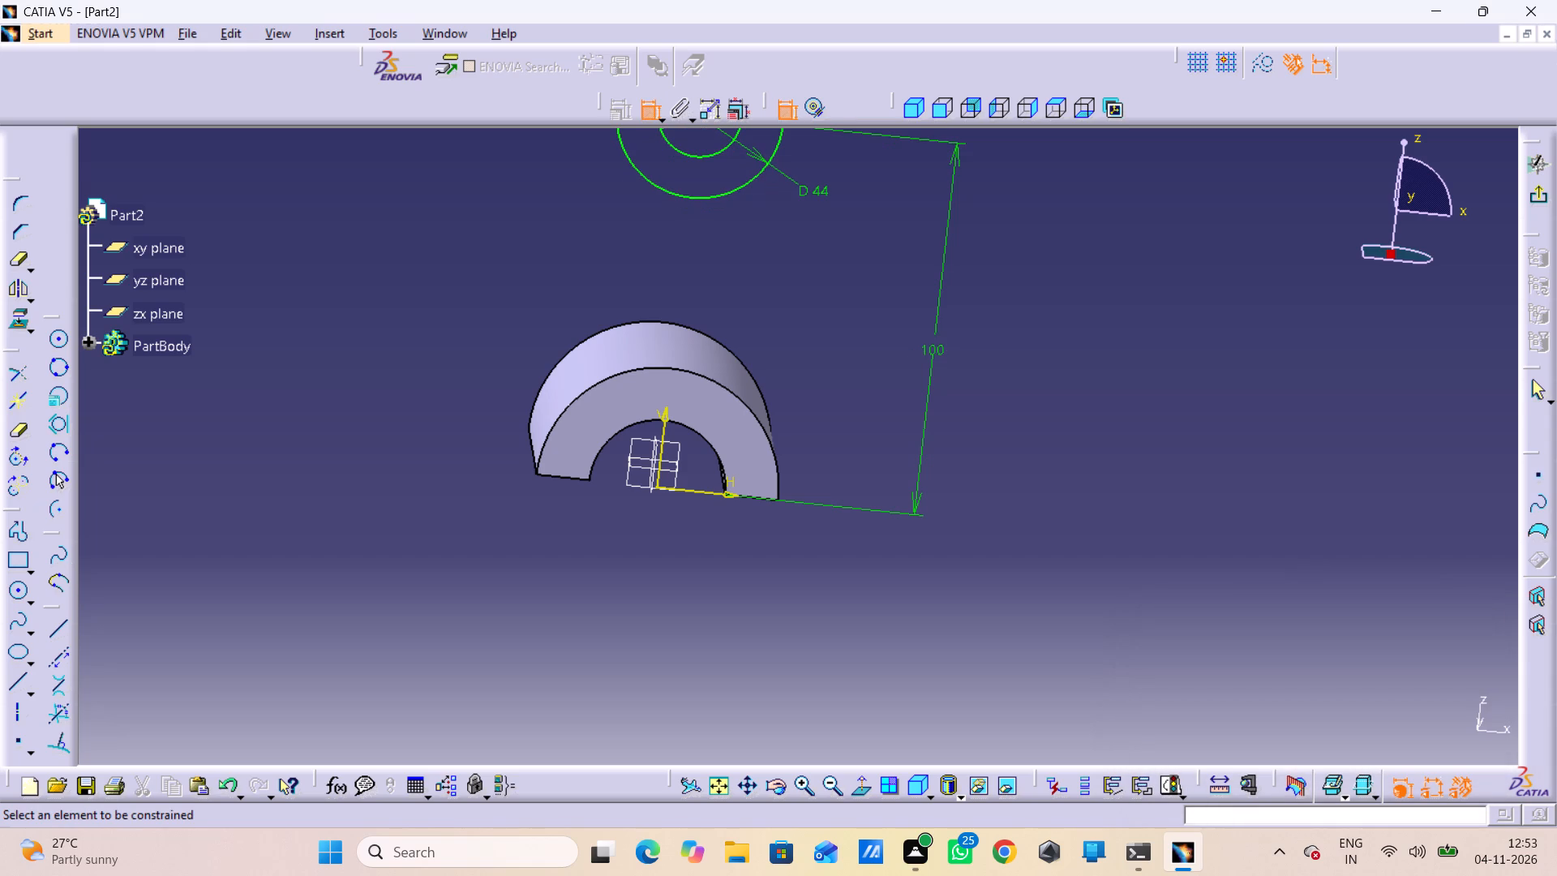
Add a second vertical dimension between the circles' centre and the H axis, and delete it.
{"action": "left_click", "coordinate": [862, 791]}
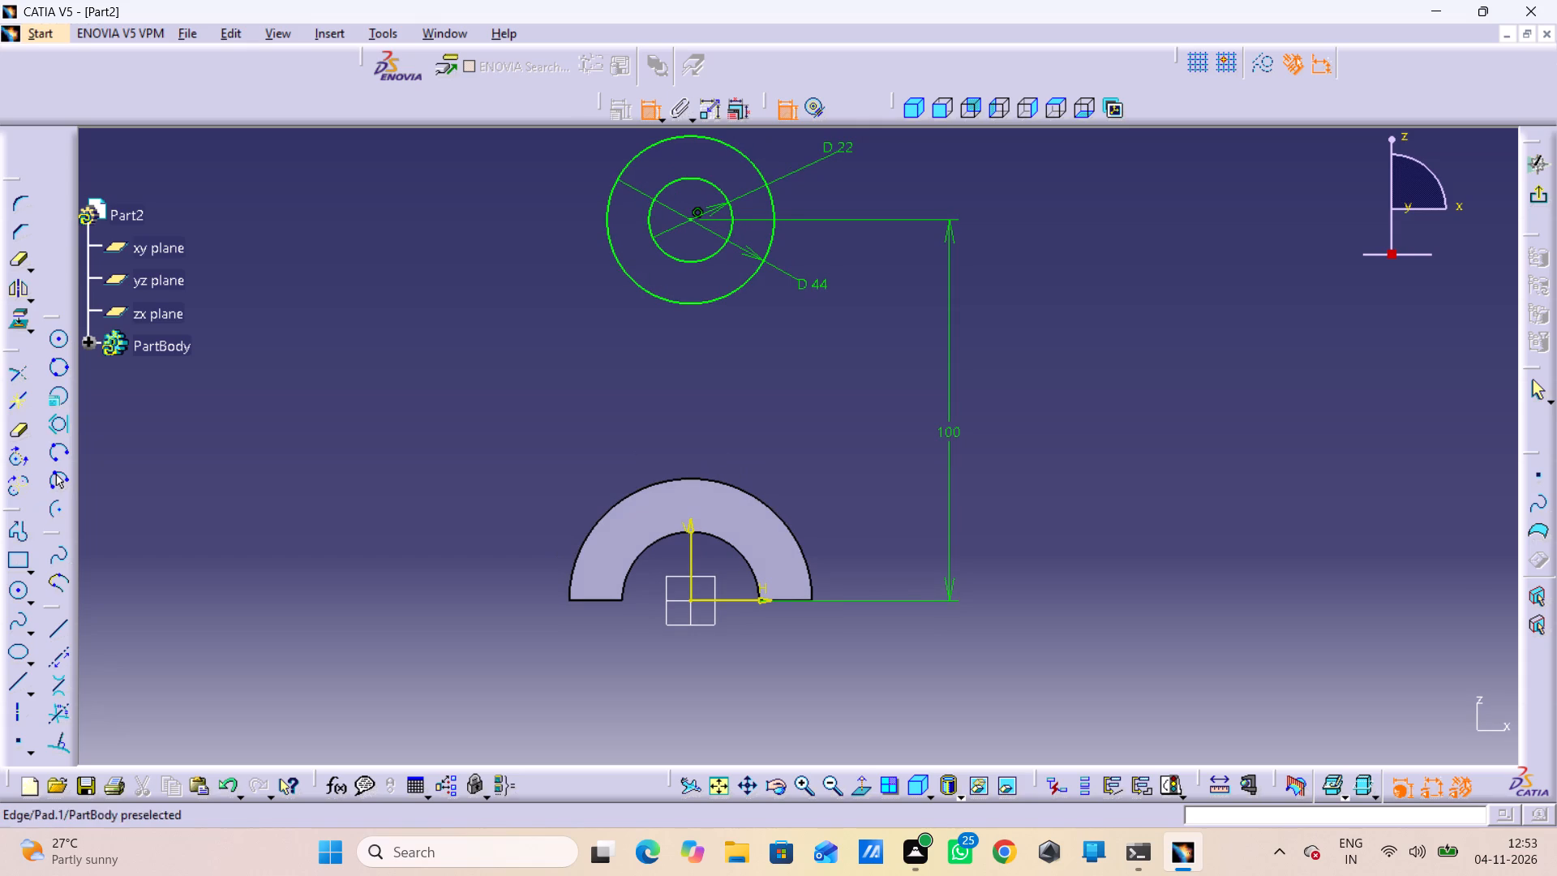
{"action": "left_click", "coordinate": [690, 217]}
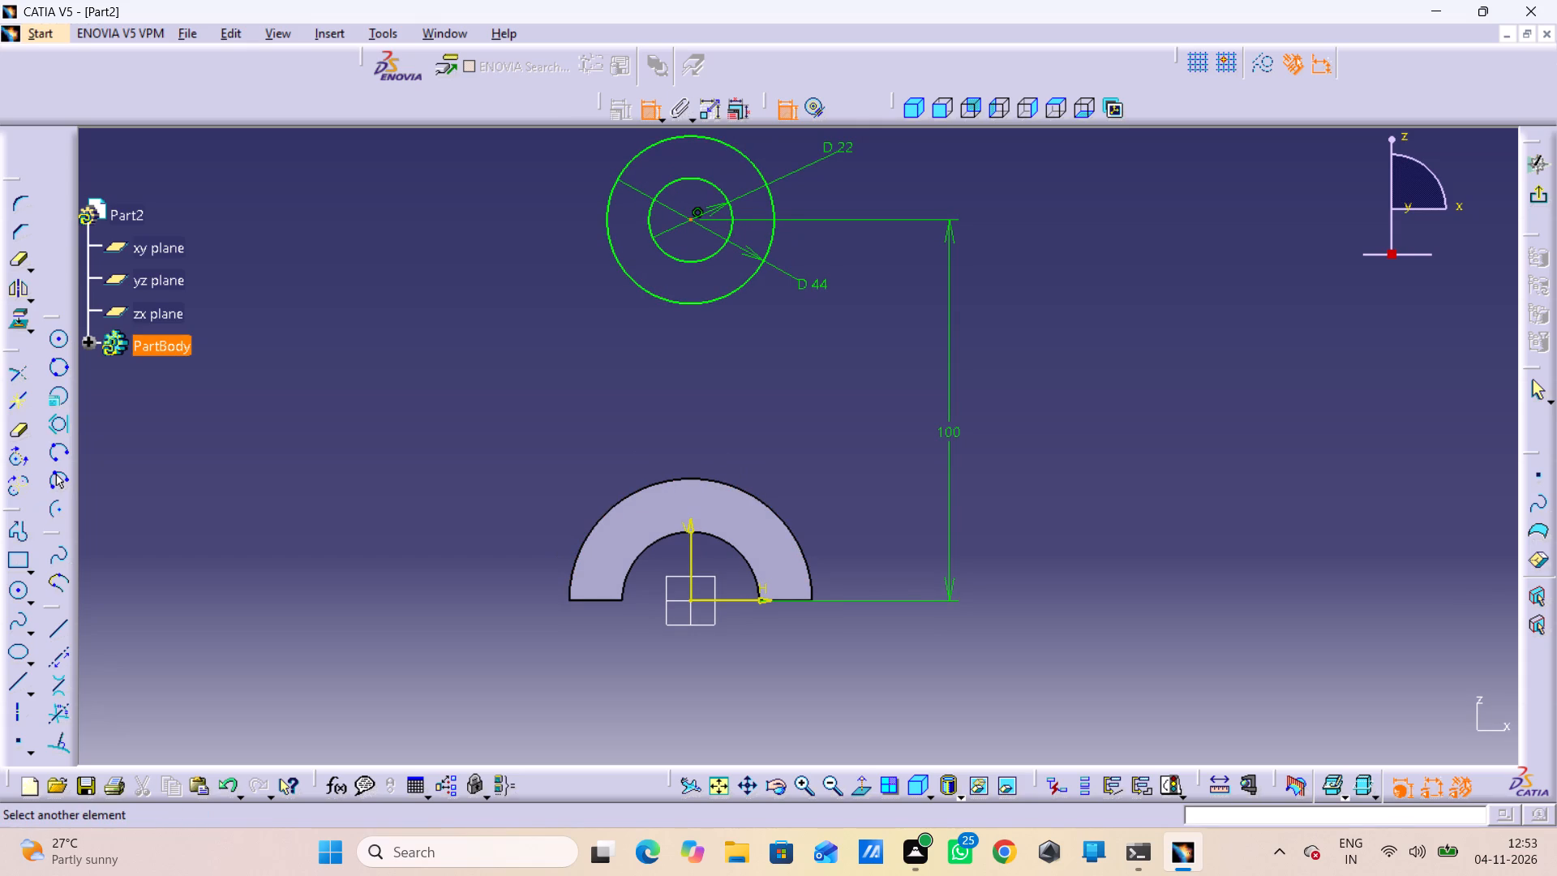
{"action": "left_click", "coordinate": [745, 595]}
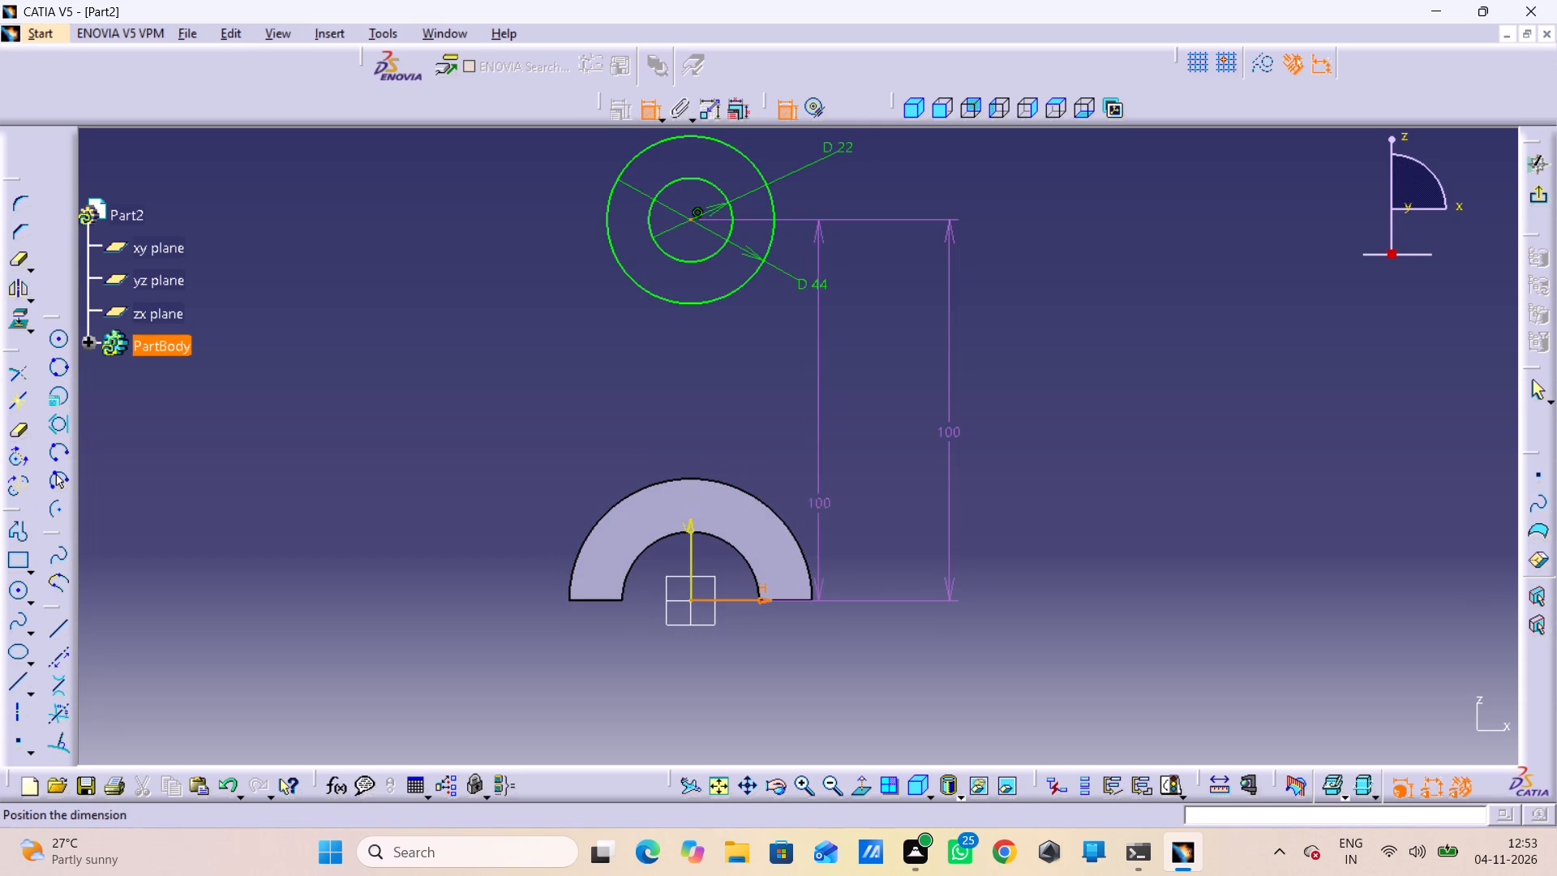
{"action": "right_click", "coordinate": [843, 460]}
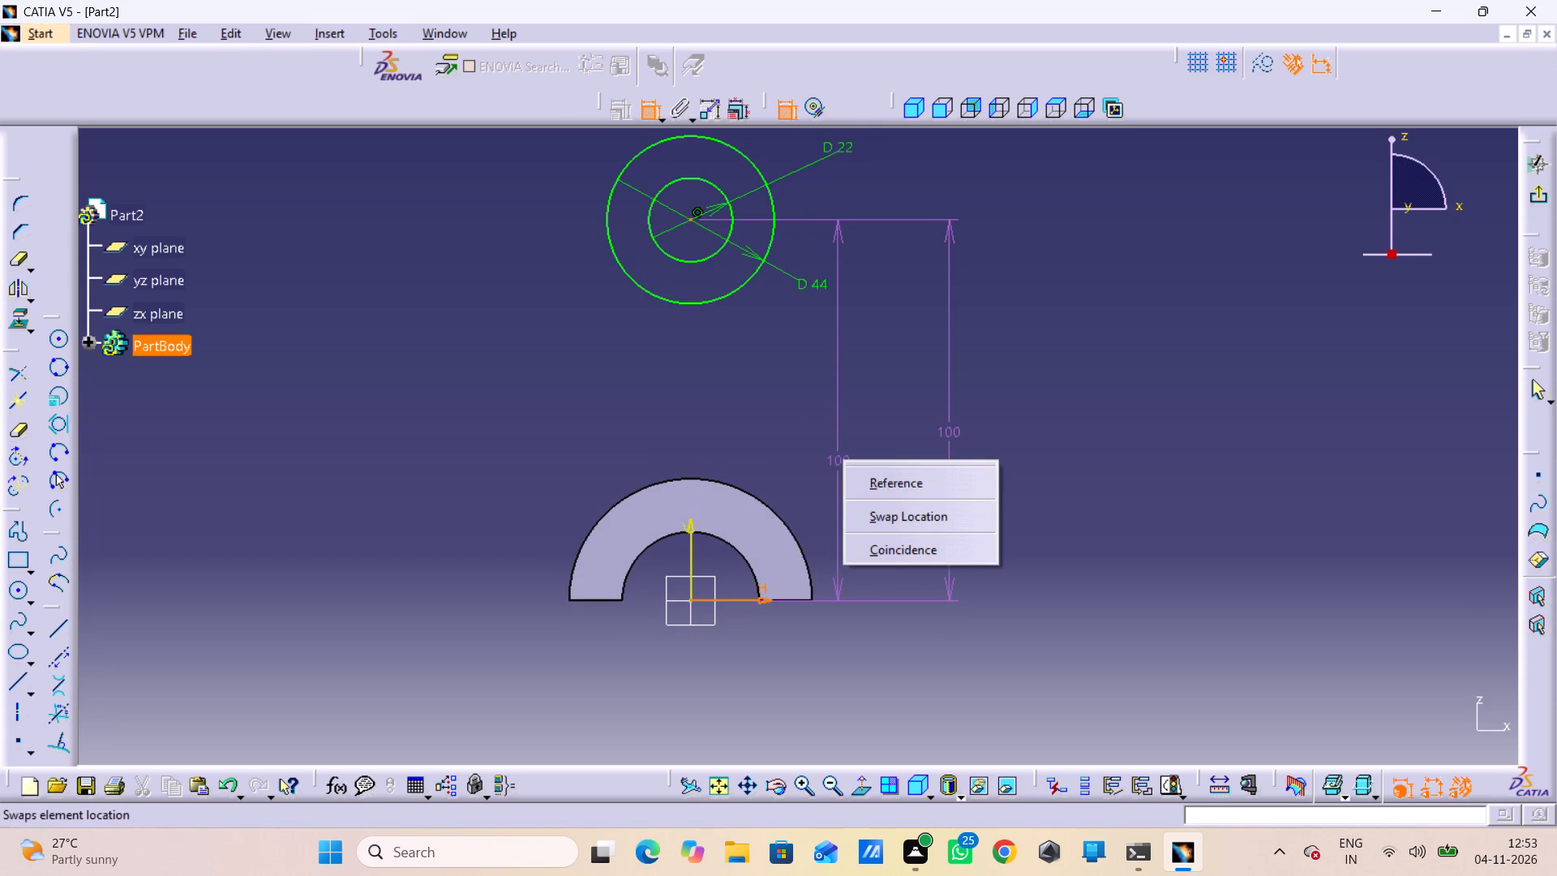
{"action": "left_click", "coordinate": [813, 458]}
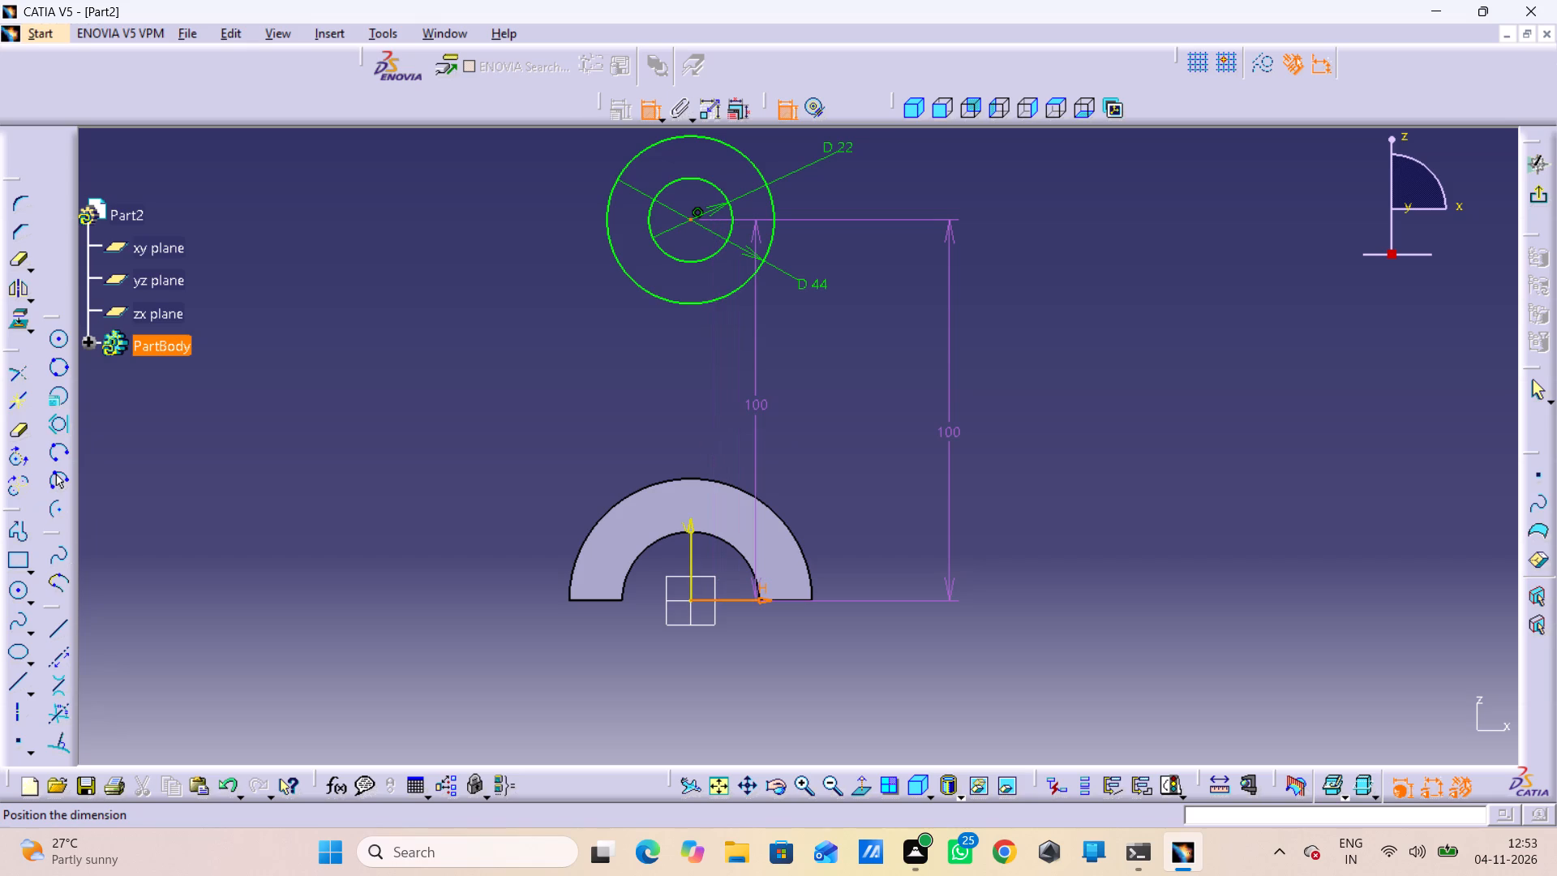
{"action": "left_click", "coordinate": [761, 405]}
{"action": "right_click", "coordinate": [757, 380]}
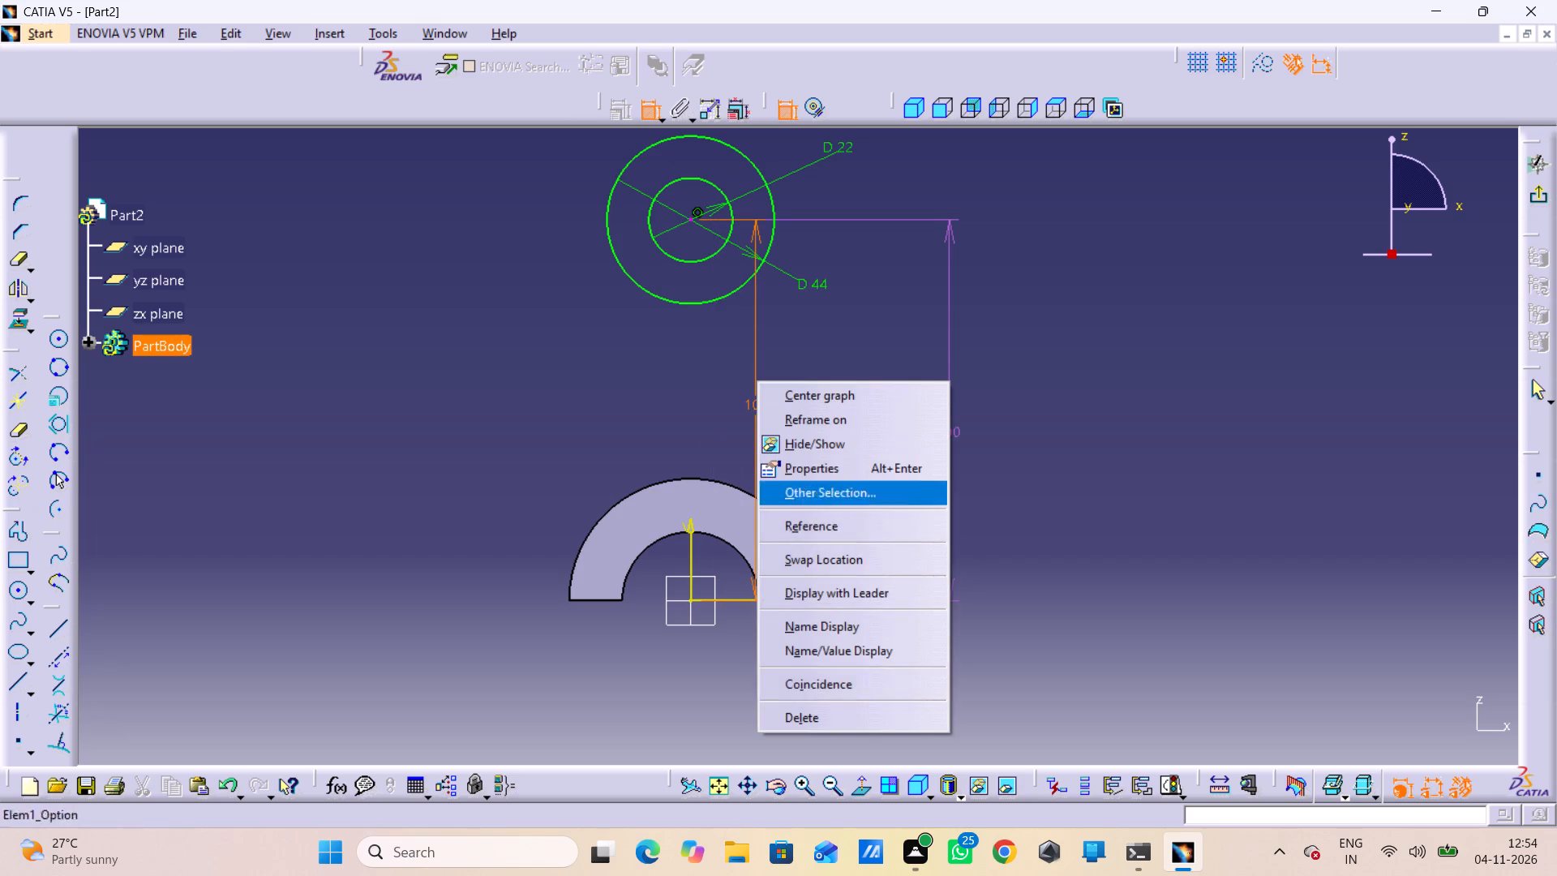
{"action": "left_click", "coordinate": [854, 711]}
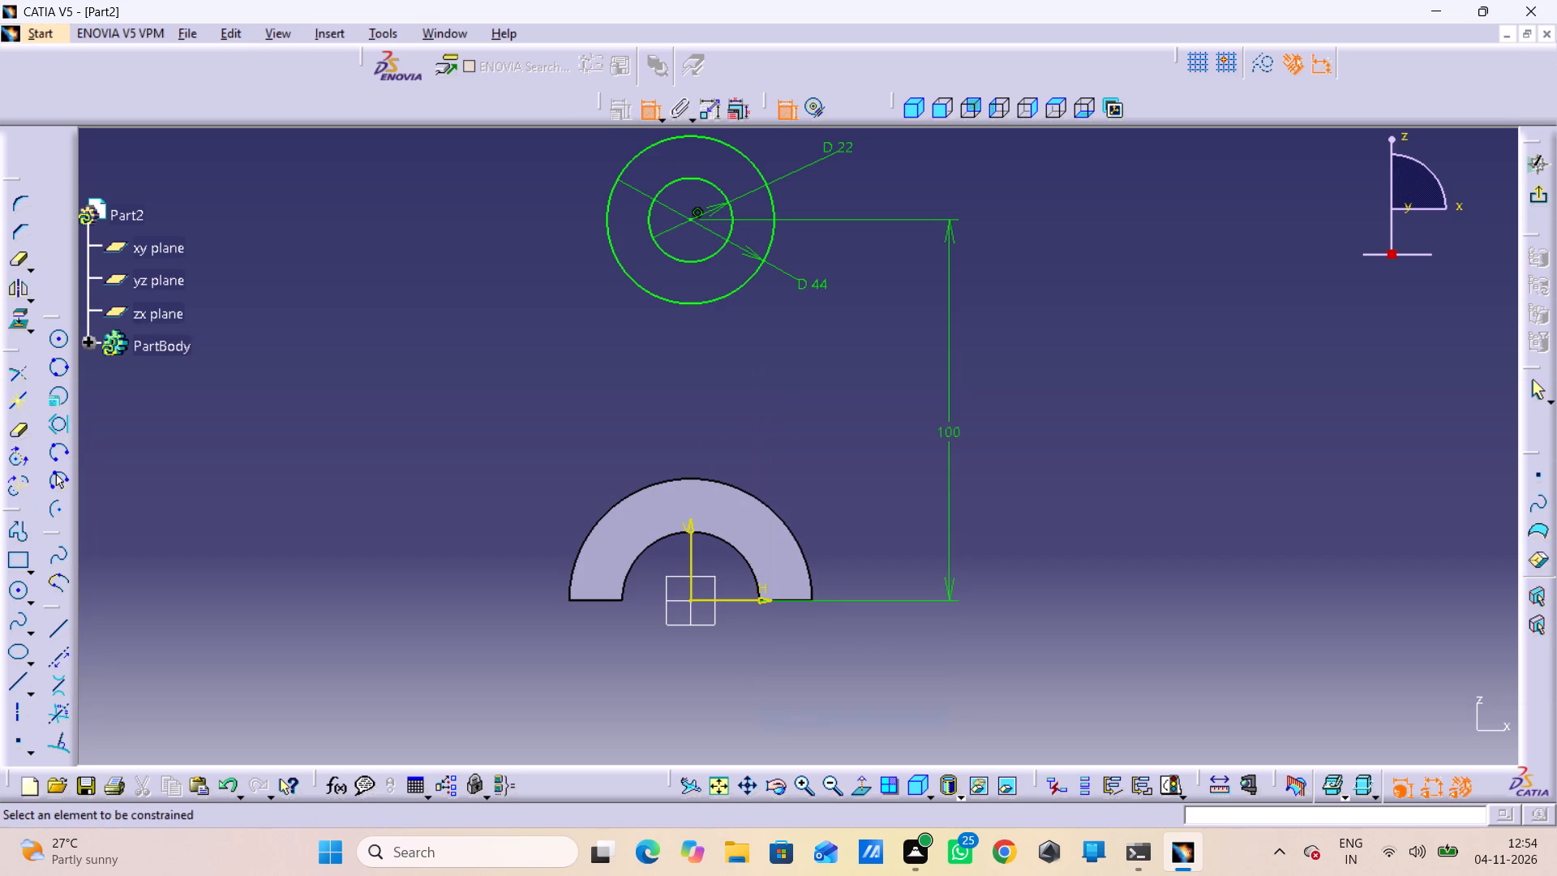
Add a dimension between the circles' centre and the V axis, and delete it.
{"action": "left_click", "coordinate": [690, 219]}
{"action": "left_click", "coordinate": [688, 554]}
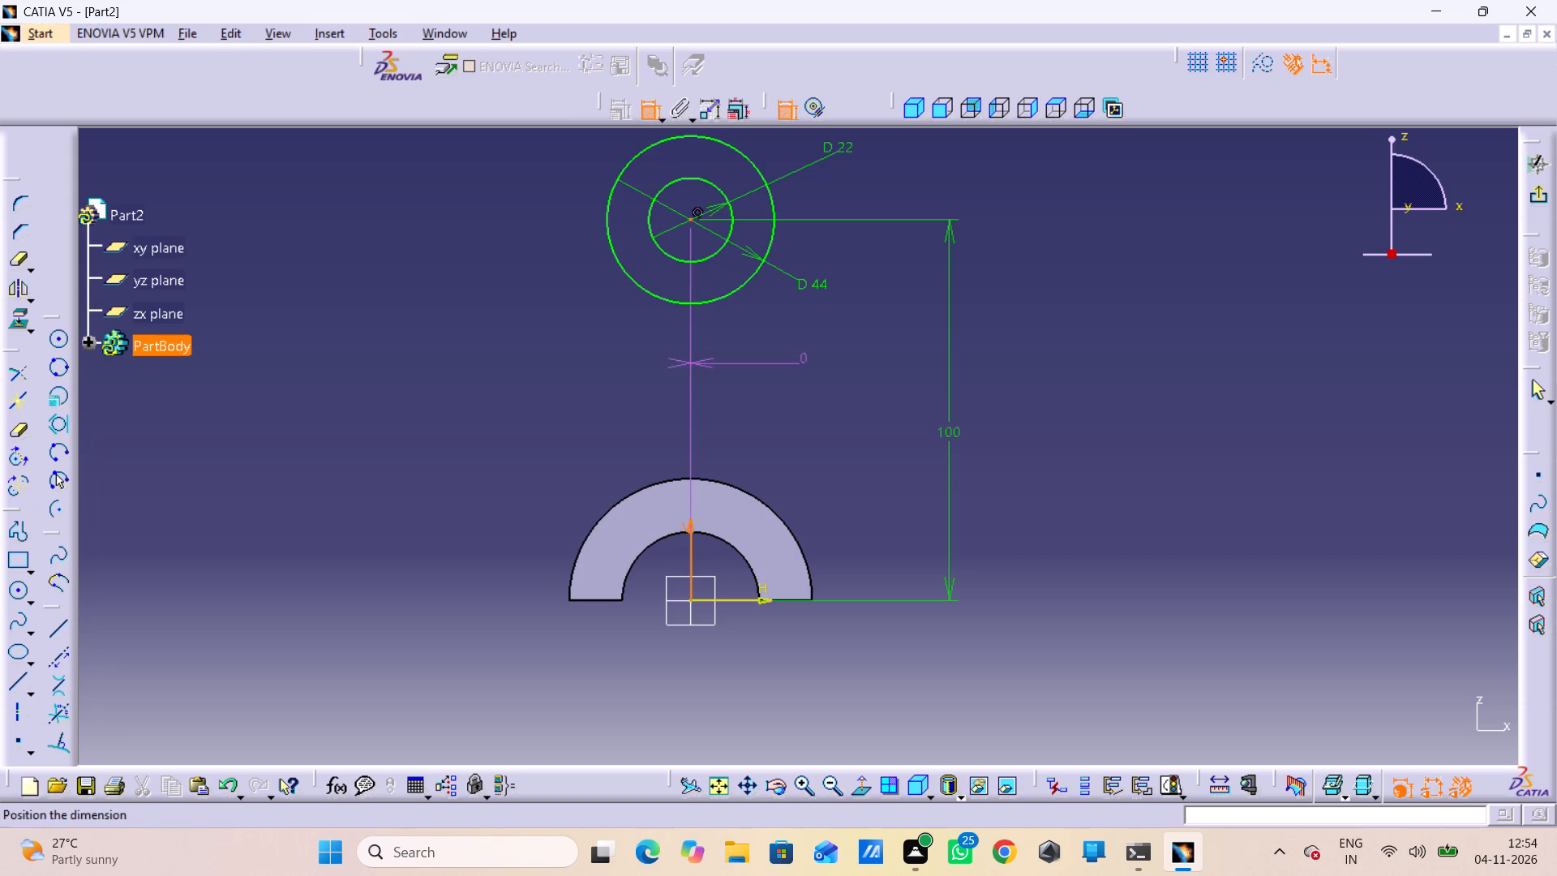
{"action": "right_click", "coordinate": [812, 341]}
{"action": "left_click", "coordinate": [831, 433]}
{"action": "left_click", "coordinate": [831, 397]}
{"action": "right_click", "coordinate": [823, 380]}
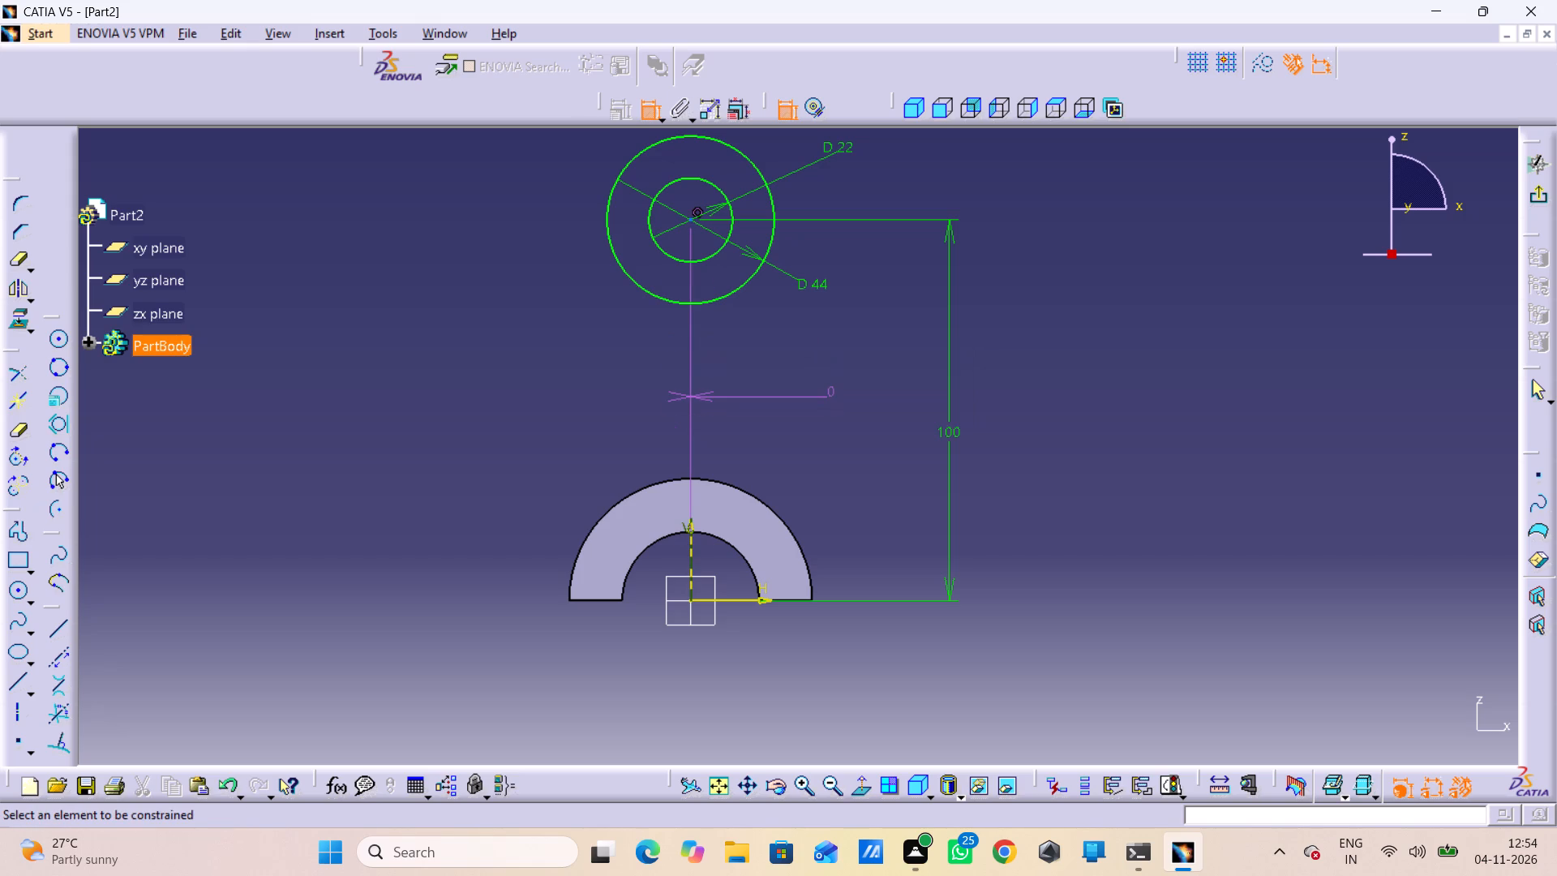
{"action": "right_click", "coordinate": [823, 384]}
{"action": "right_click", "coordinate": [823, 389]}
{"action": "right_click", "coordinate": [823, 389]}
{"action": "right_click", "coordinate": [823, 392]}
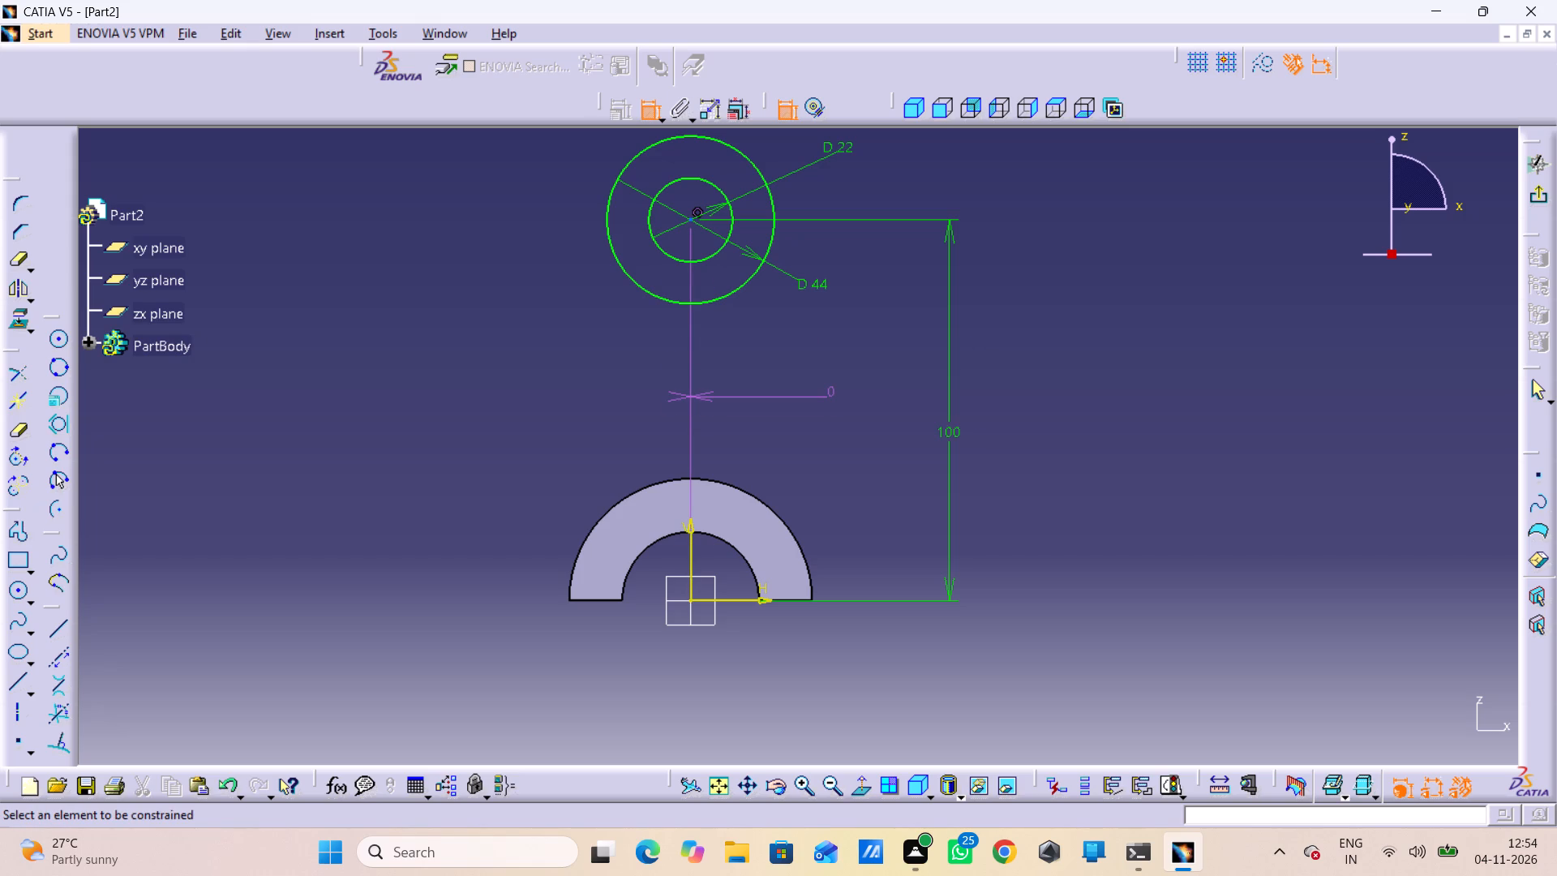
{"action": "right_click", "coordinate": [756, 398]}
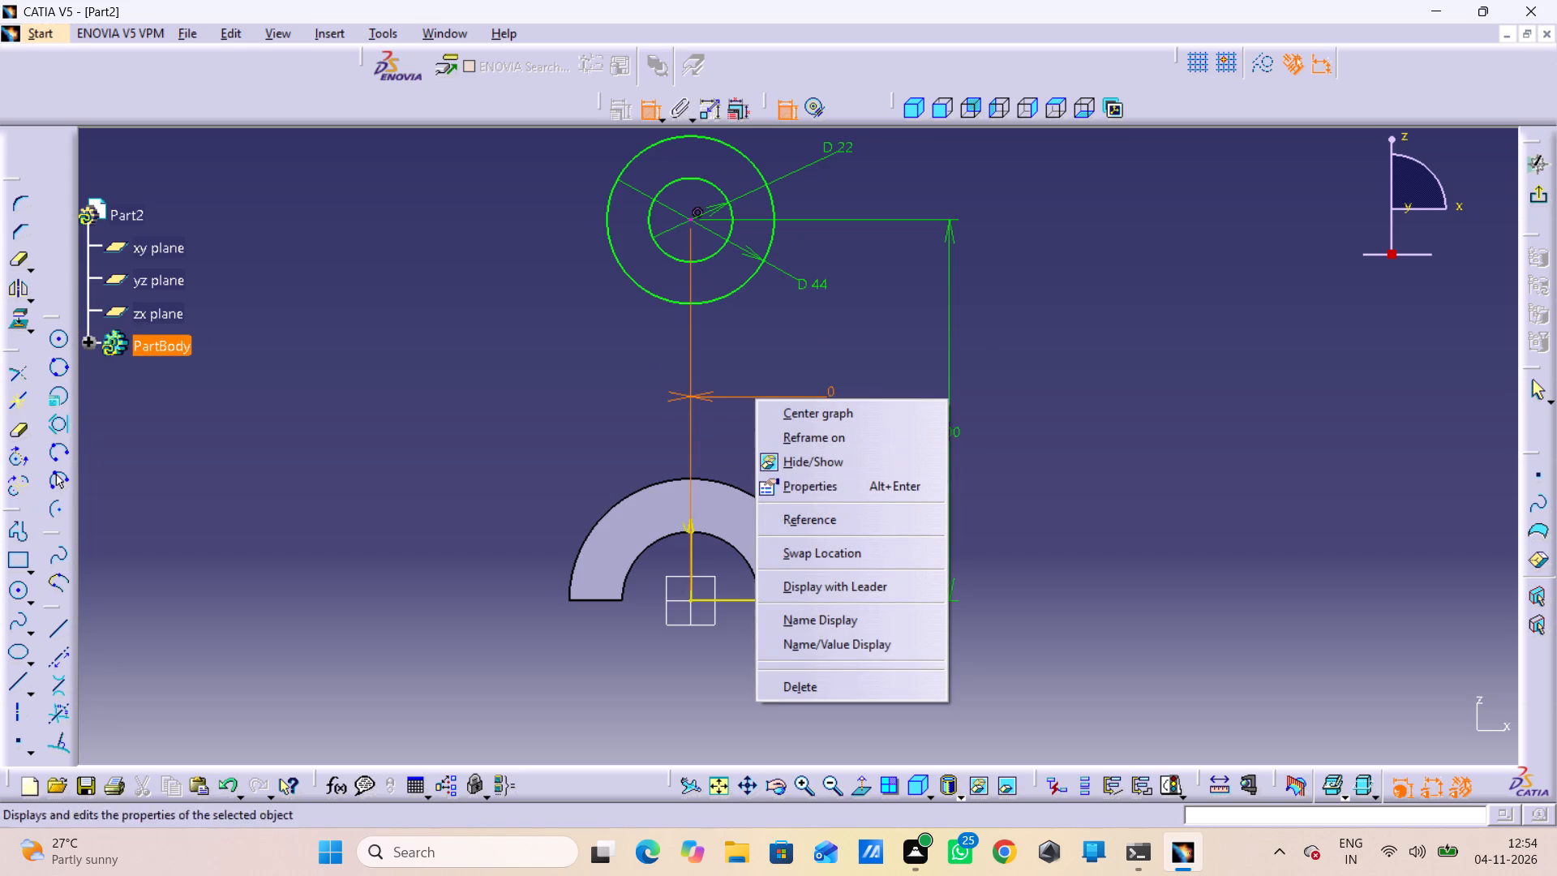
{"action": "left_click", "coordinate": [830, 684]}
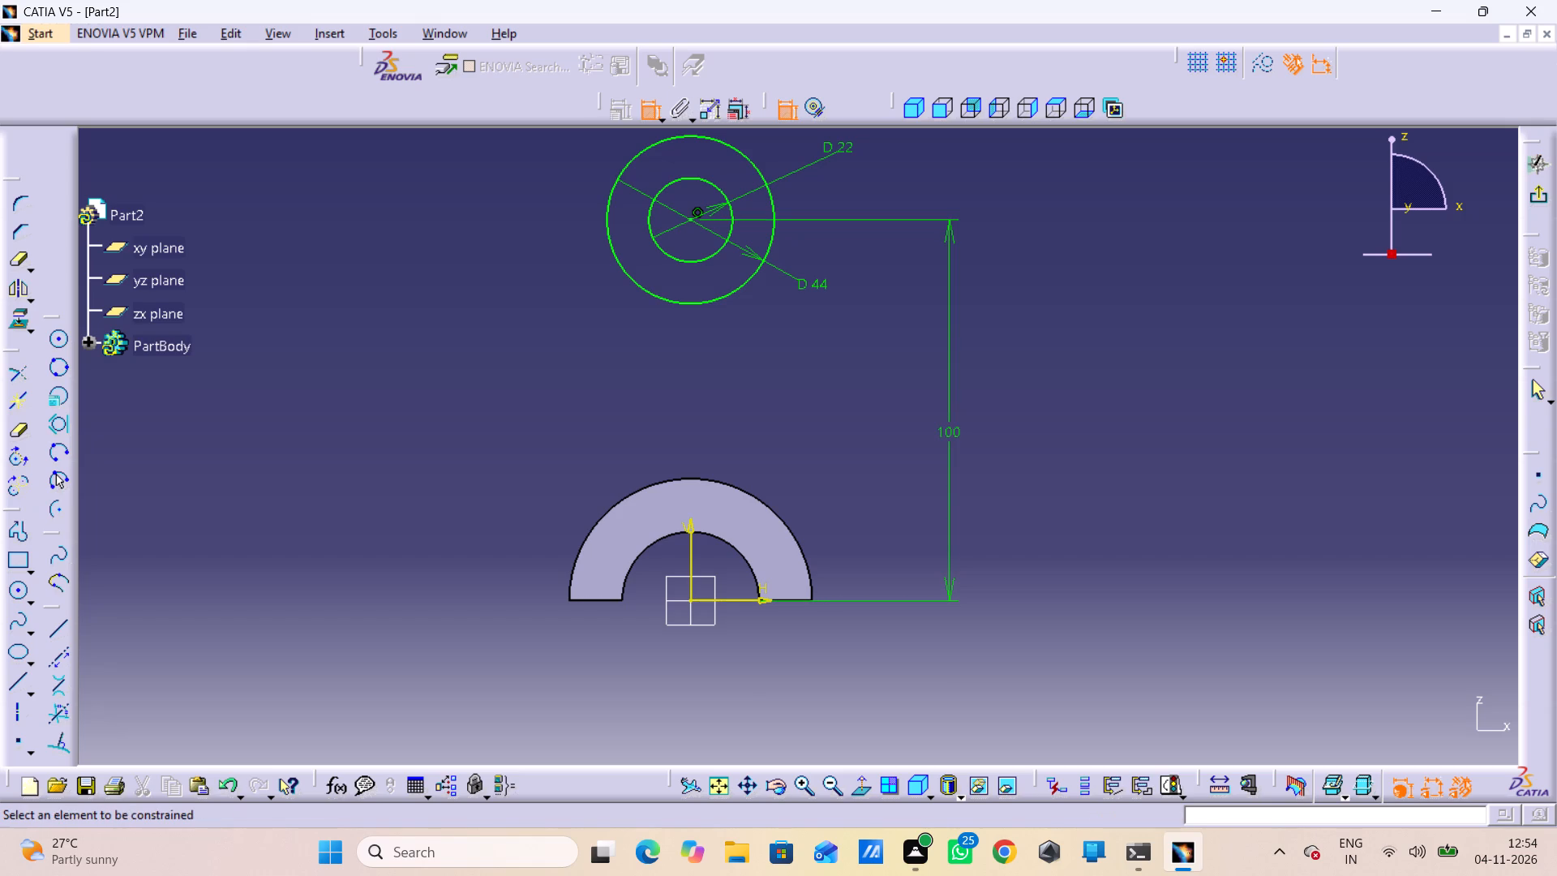
Exit the sketch and pad the concentric-circle profile 20 mm with mirrored extent.
{"action": "left_click", "coordinate": [1540, 189]}
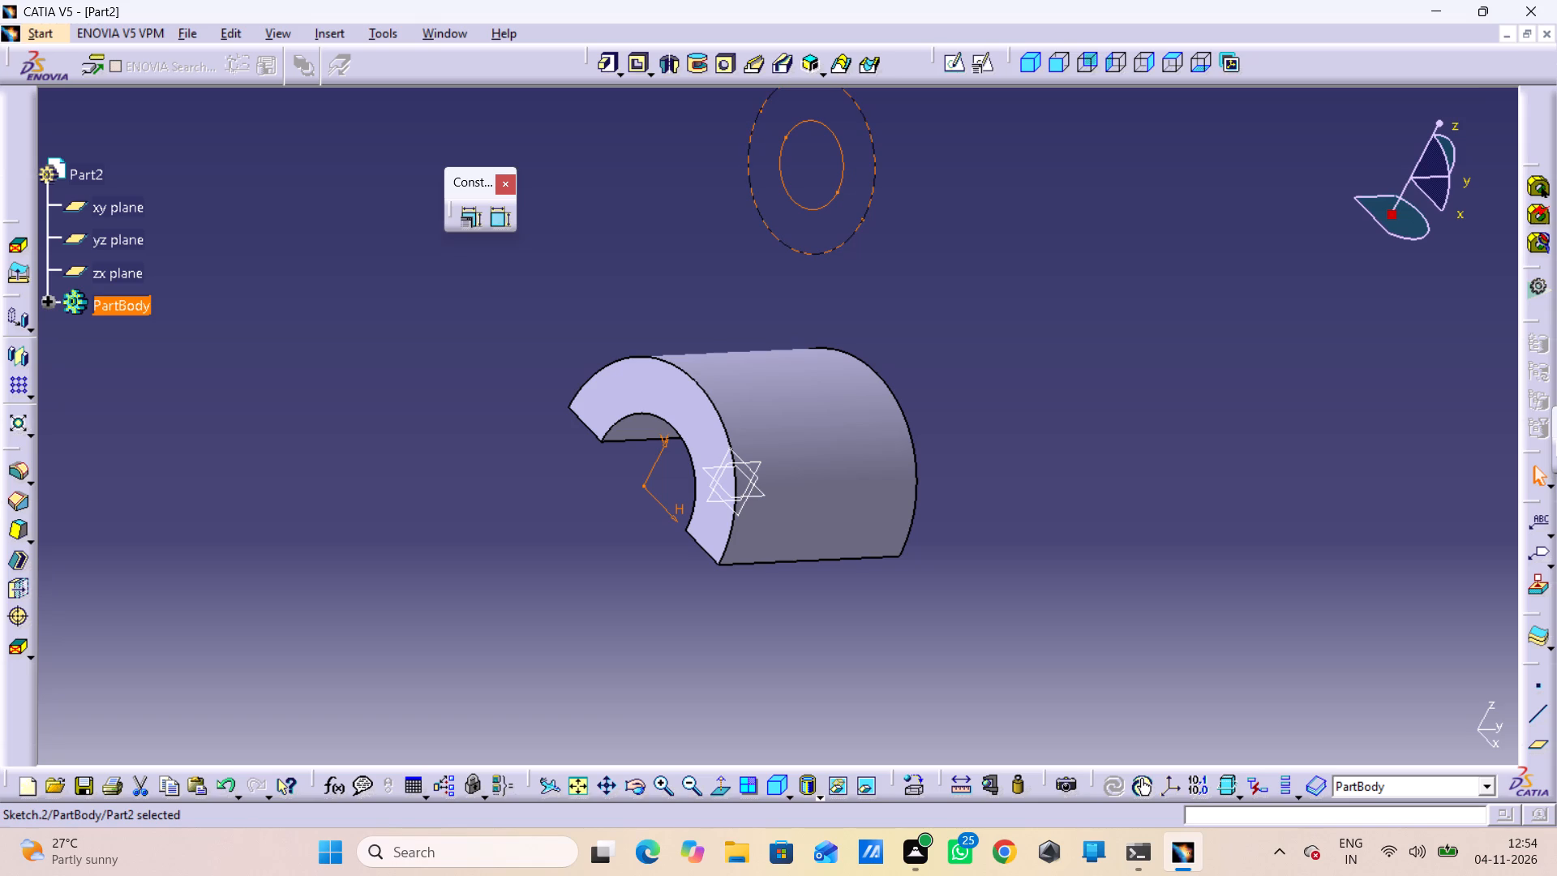
{"action": "left_click_drag", "start_coordinate": [603, 58], "coordinate": [614, 61]}
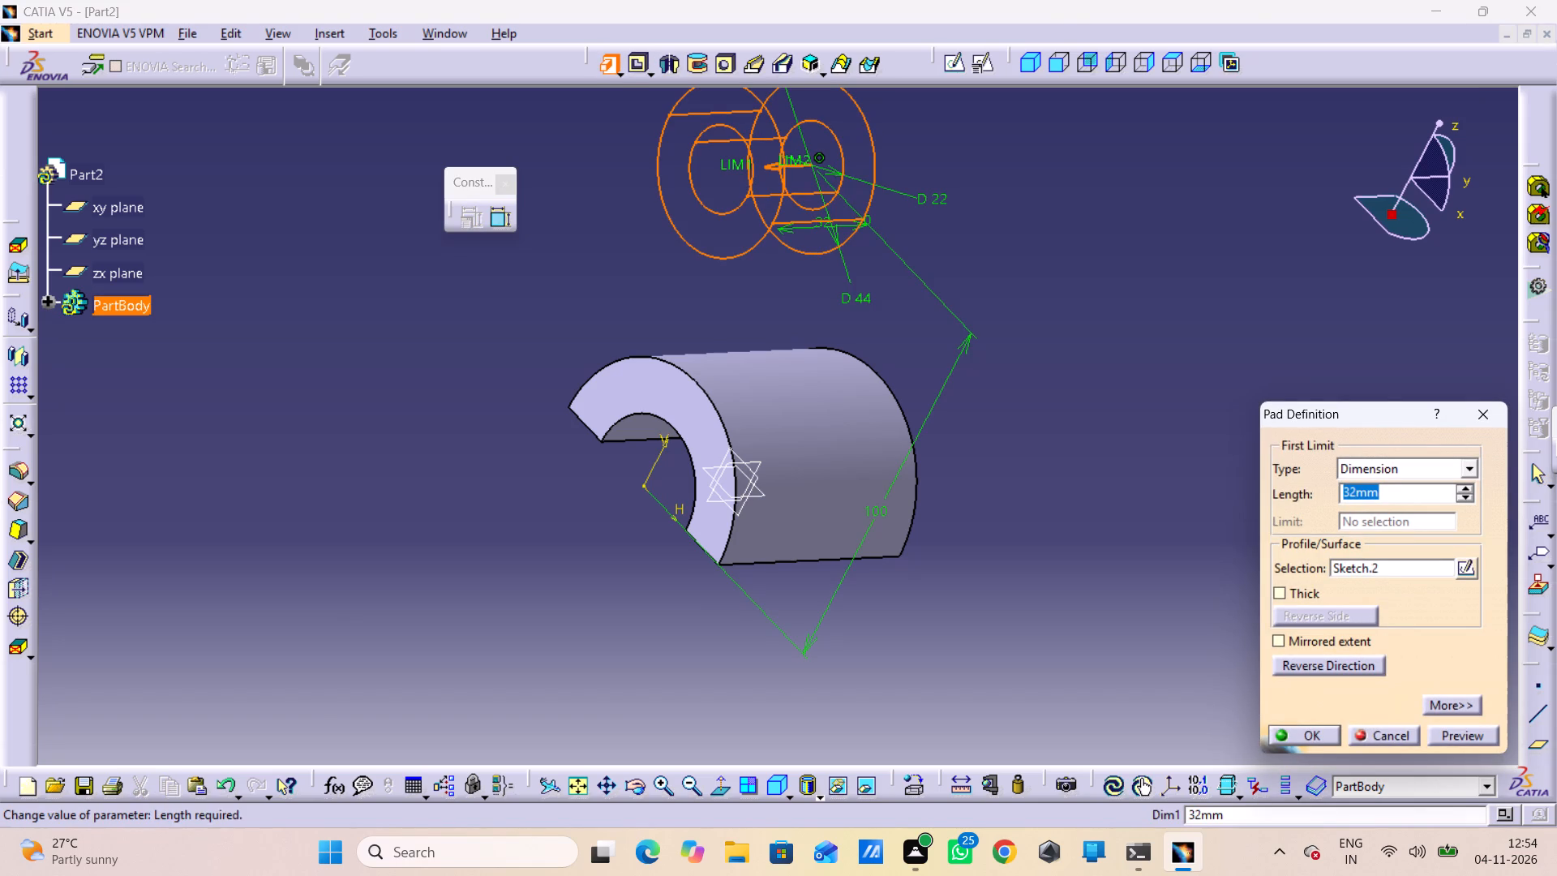
{"action": "left_click", "coordinate": [1316, 637]}
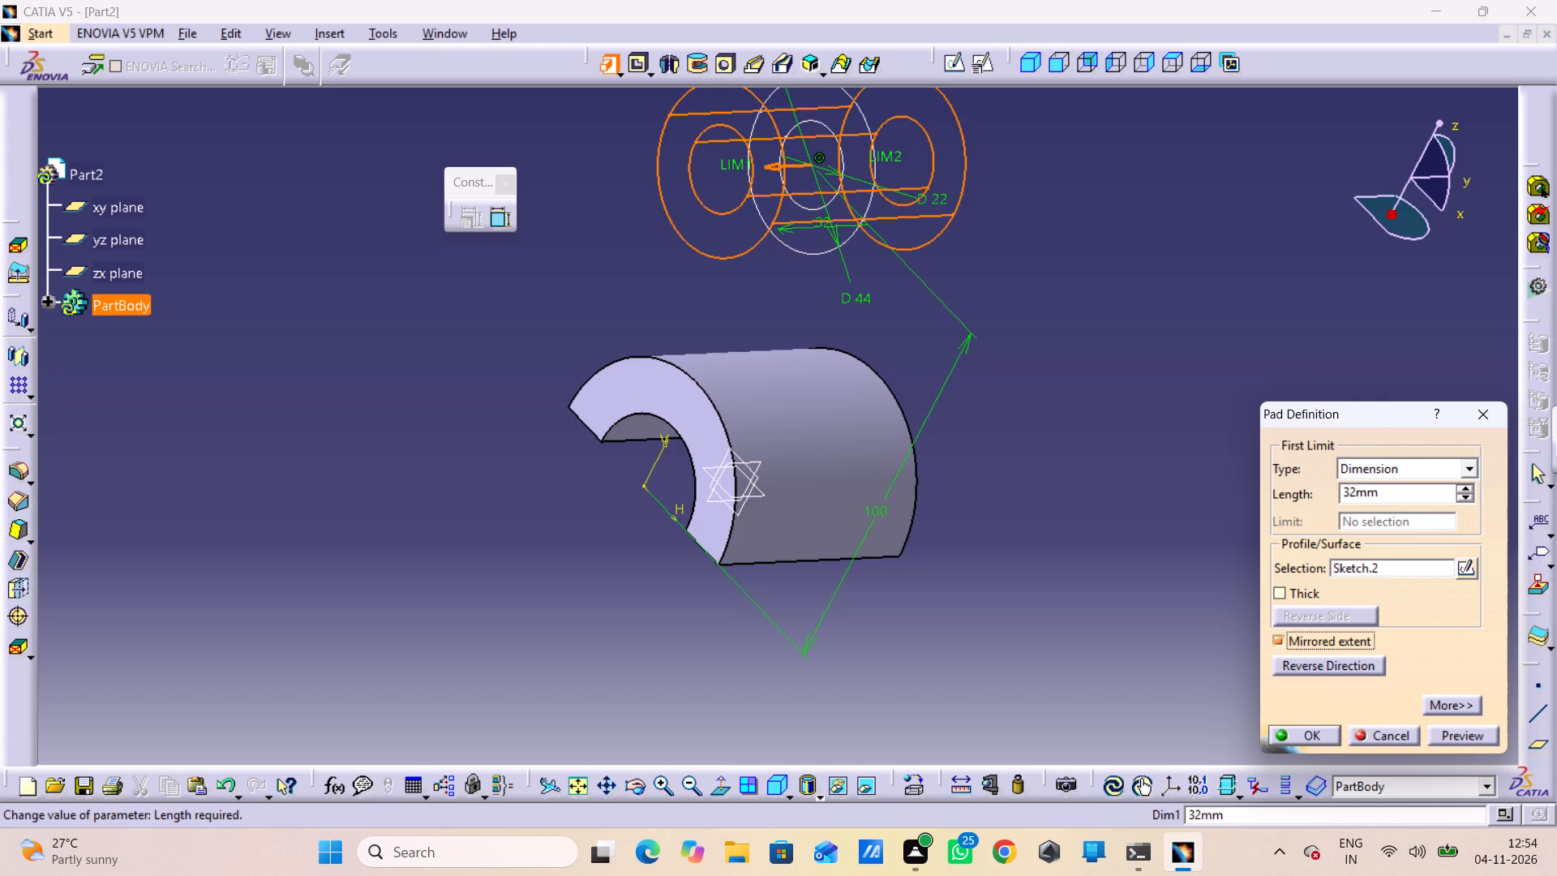
{"action": "left_click_drag", "start_coordinate": [1387, 490], "coordinate": [1243, 517]}
{"action": "type", "text": "20"}
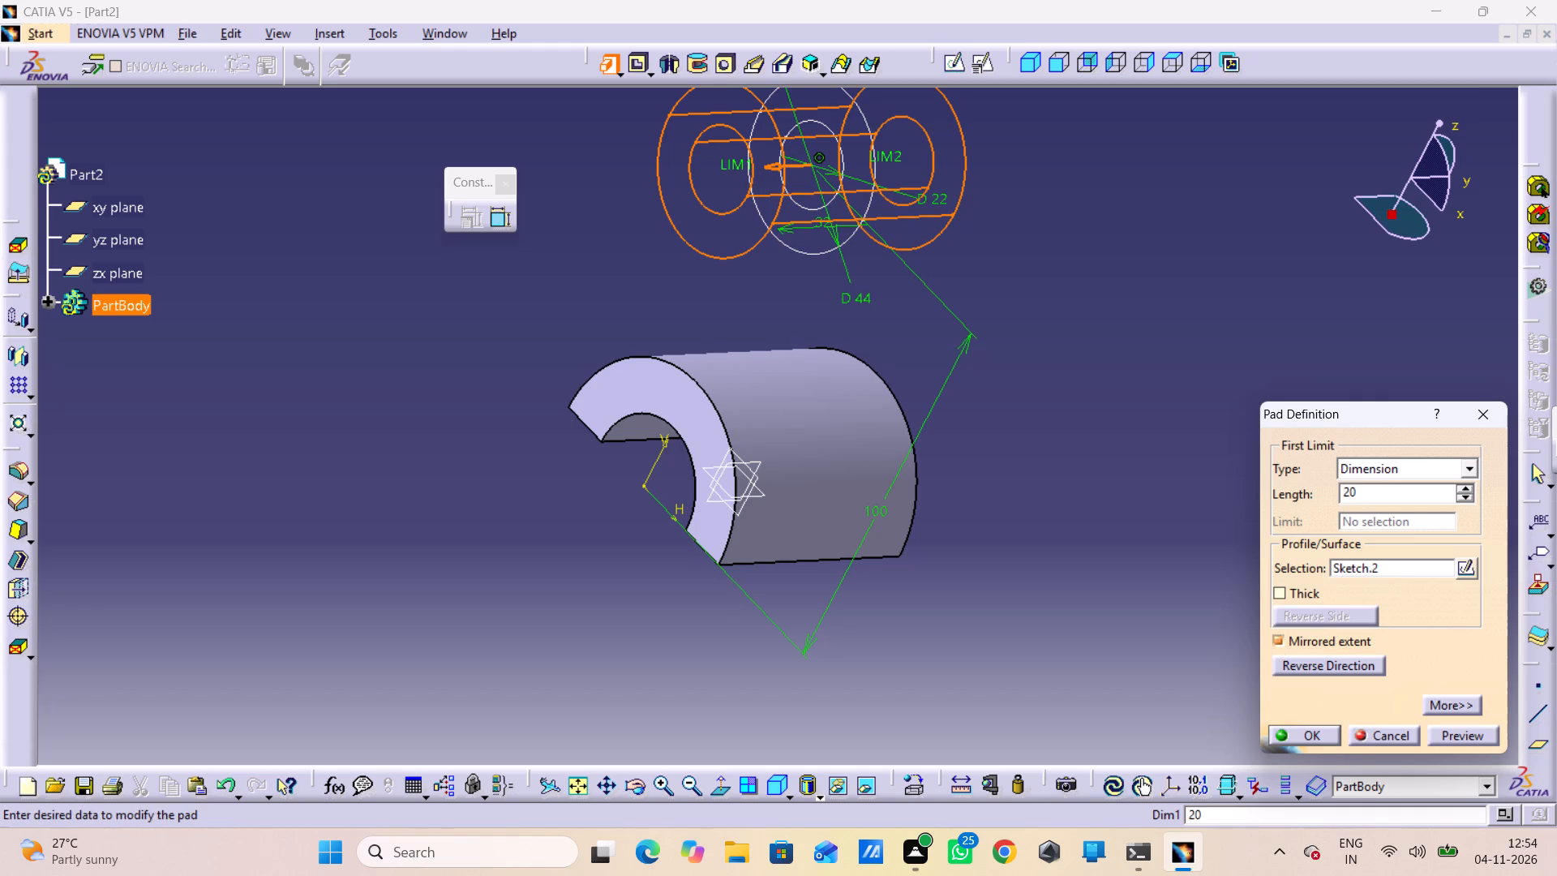
{"action": "left_click", "coordinate": [1459, 741]}
{"action": "middle_click", "coordinate": [1135, 596]}
{"action": "scroll", "coordinate": [1135, 596], "scroll_direction": "up", "scroll_amount": 1}
{"action": "right_click", "coordinate": [1135, 595]}
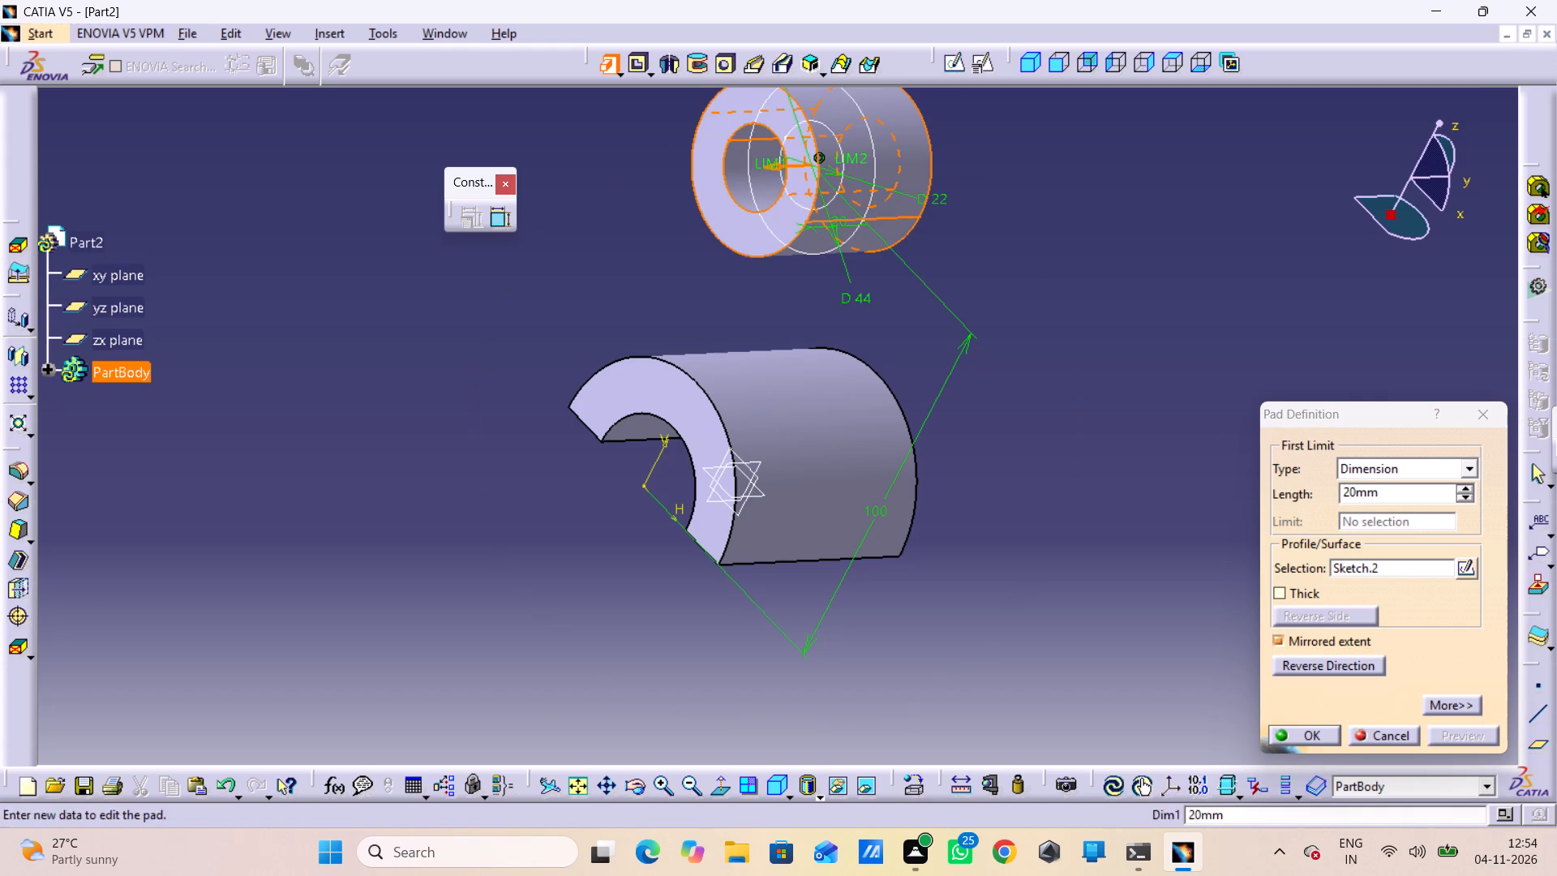
{"action": "left_click", "coordinate": [712, 783]}
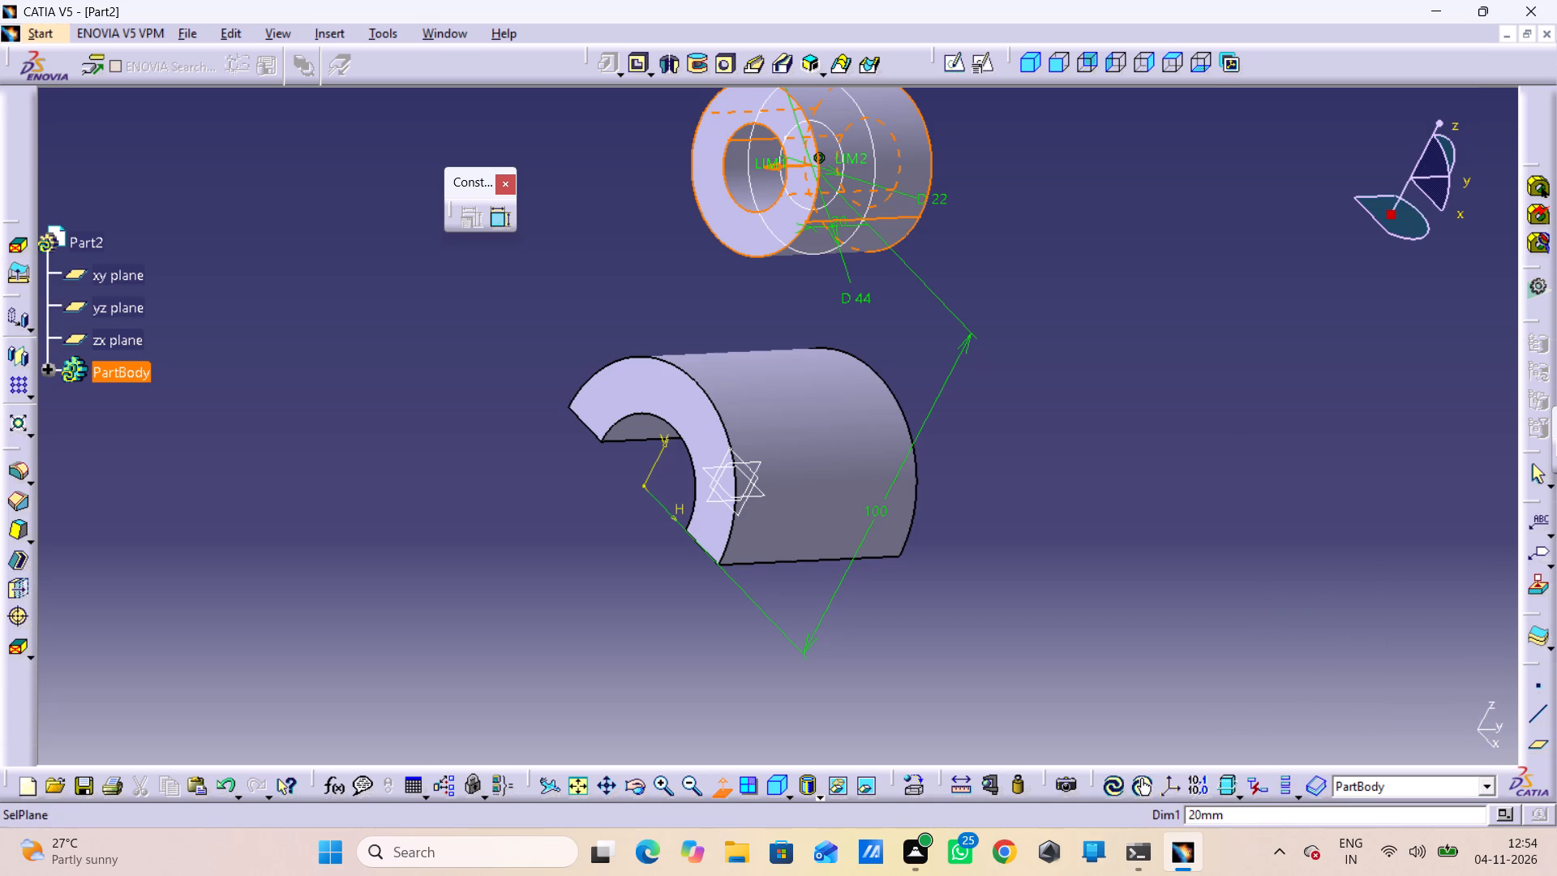
{"action": "left_click", "coordinate": [1028, 500]}
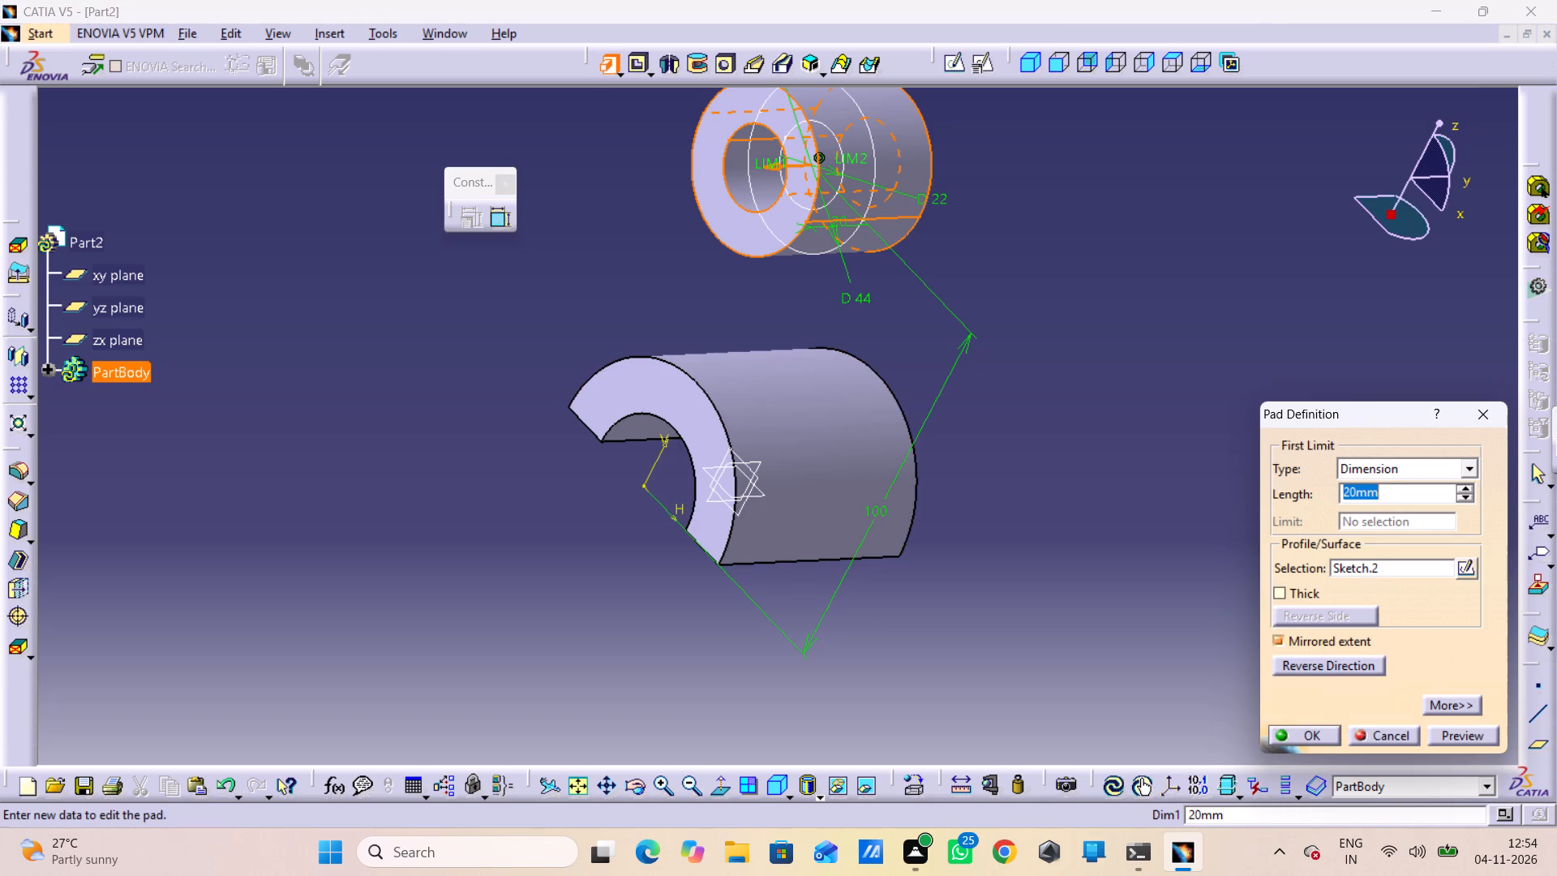
{"action": "left_click", "coordinate": [1295, 732]}
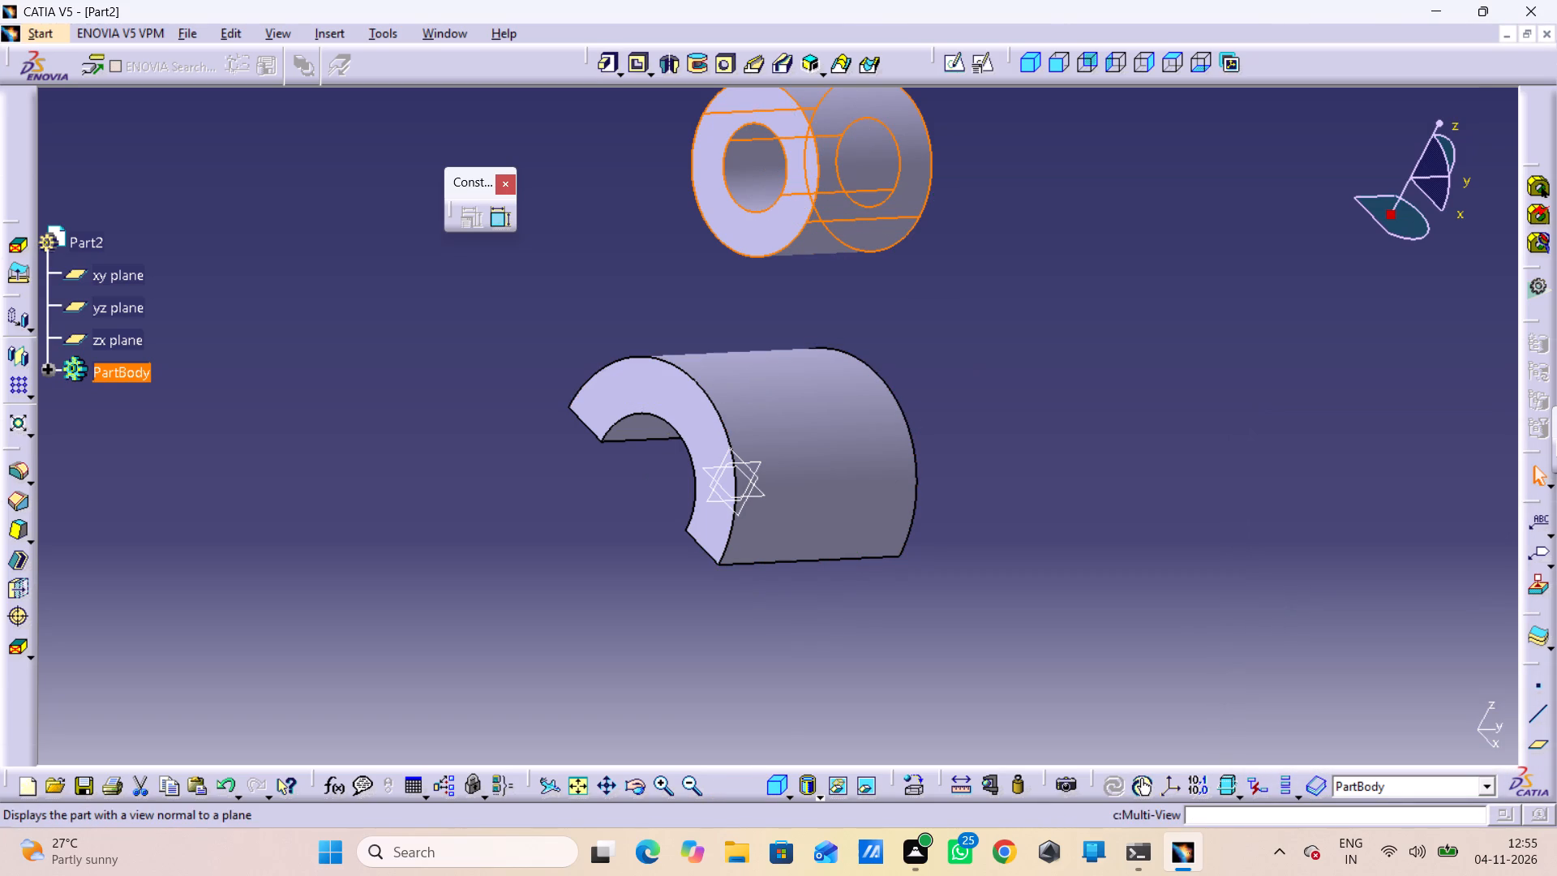
Examine the upper hollow cylinder and the half ring from the front and the side.
{"action": "left_click", "coordinate": [729, 792]}
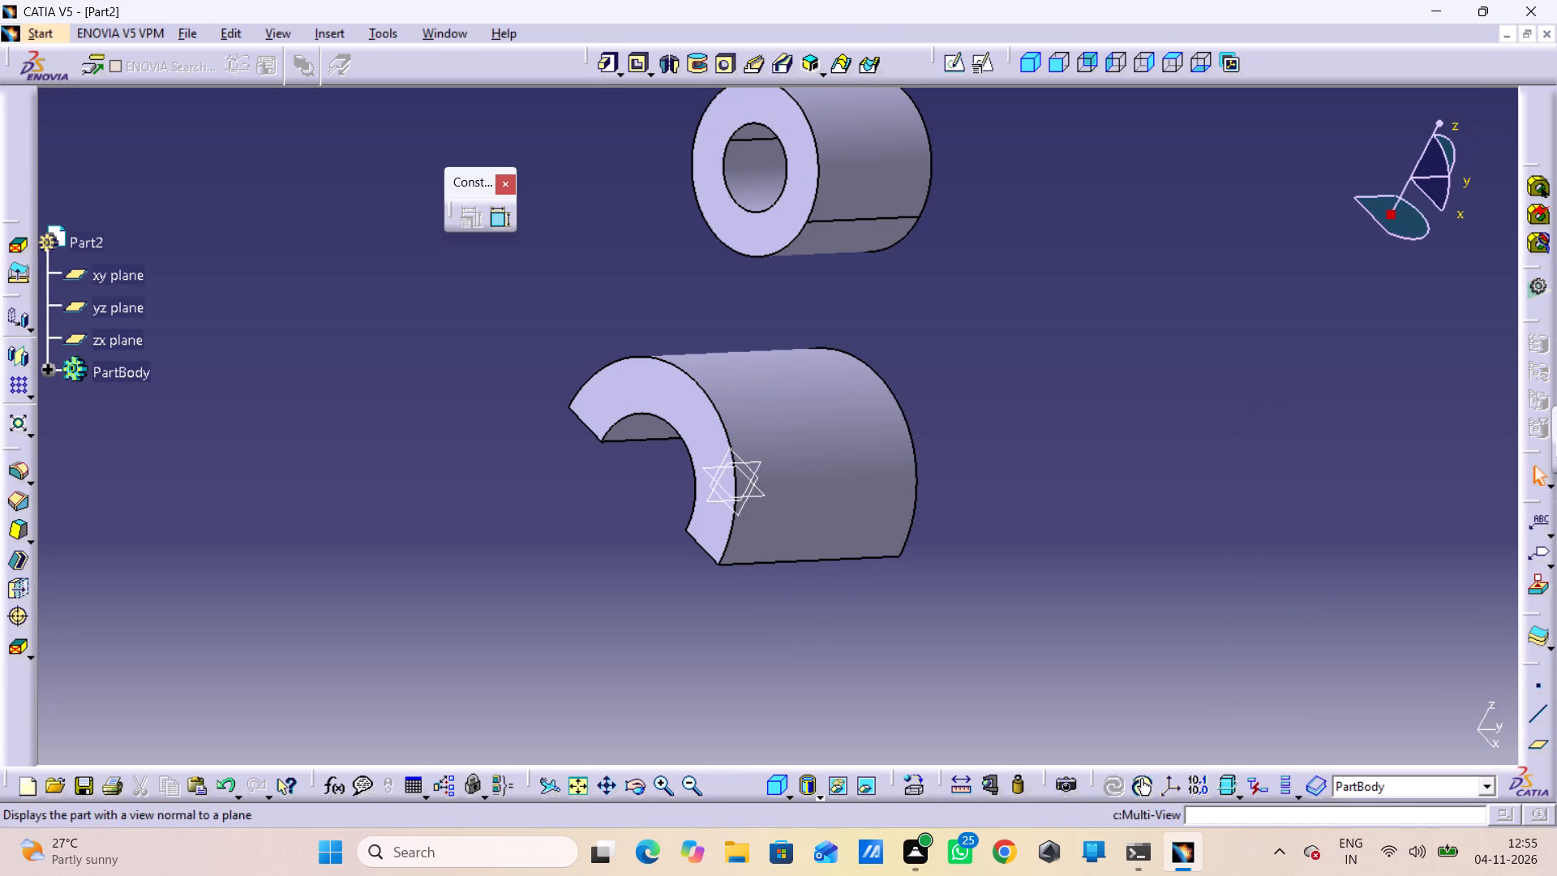
{"action": "left_click", "coordinate": [714, 797]}
{"action": "left_click", "coordinate": [717, 792]}
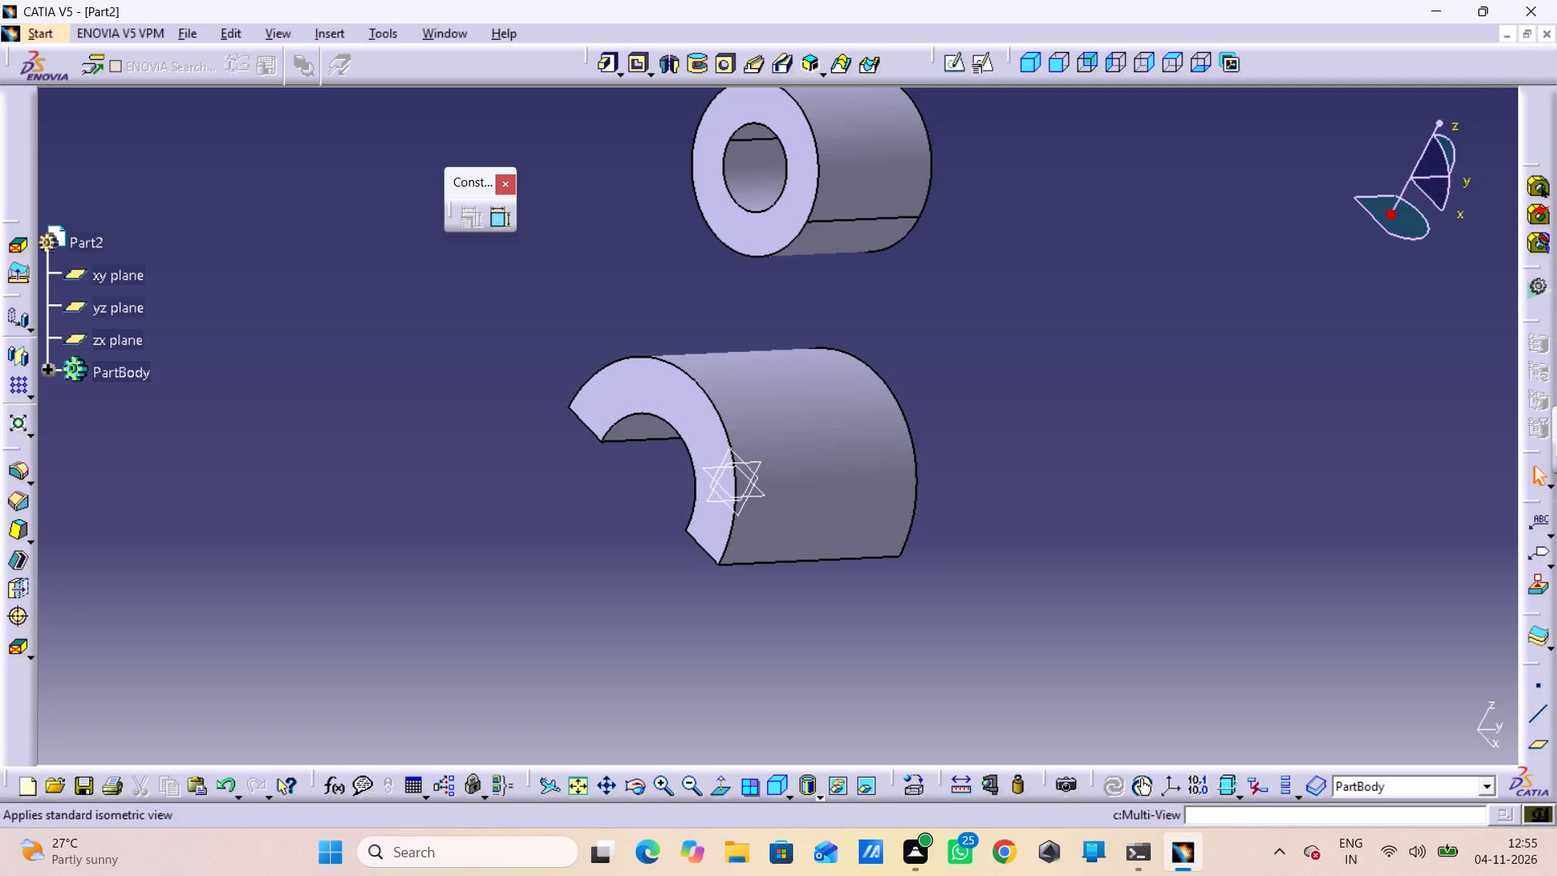
{"action": "left_click", "coordinate": [783, 774]}
{"action": "middle_click_drag", "start_coordinate": [1027, 681], "coordinate": [1029, 681]}
{"action": "right_click_drag", "start_coordinate": [1029, 681], "coordinate": [862, 570]}
{"action": "middle_click_drag", "start_coordinate": [1029, 681], "coordinate": [862, 570]}
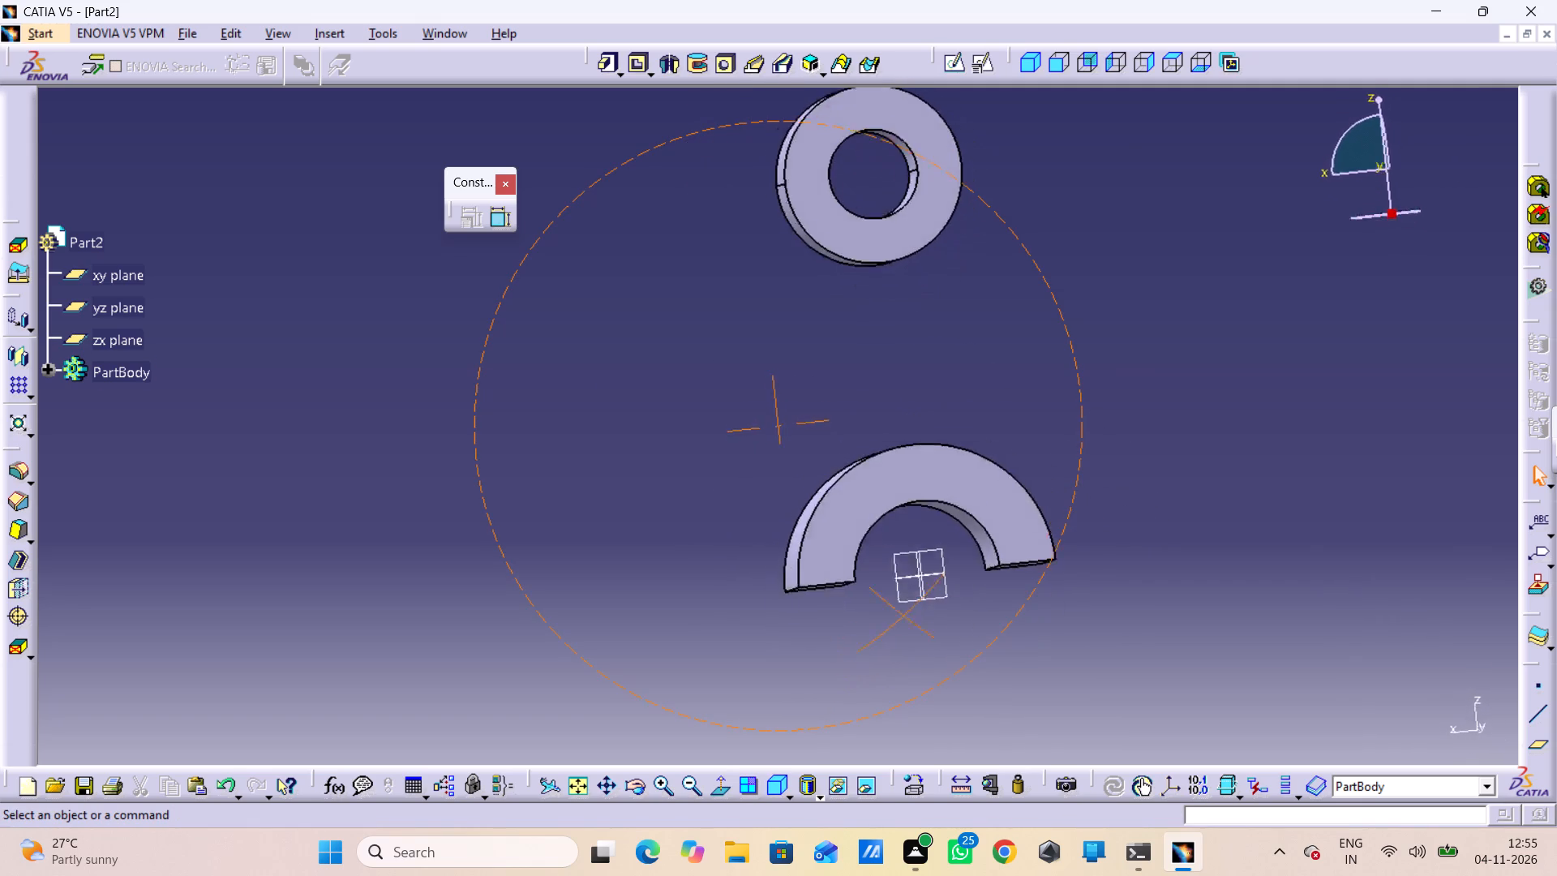
{"action": "middle_click_drag", "start_coordinate": [862, 570], "coordinate": [1202, 545]}
{"action": "right_click_drag", "start_coordinate": [862, 570], "coordinate": [1202, 545]}
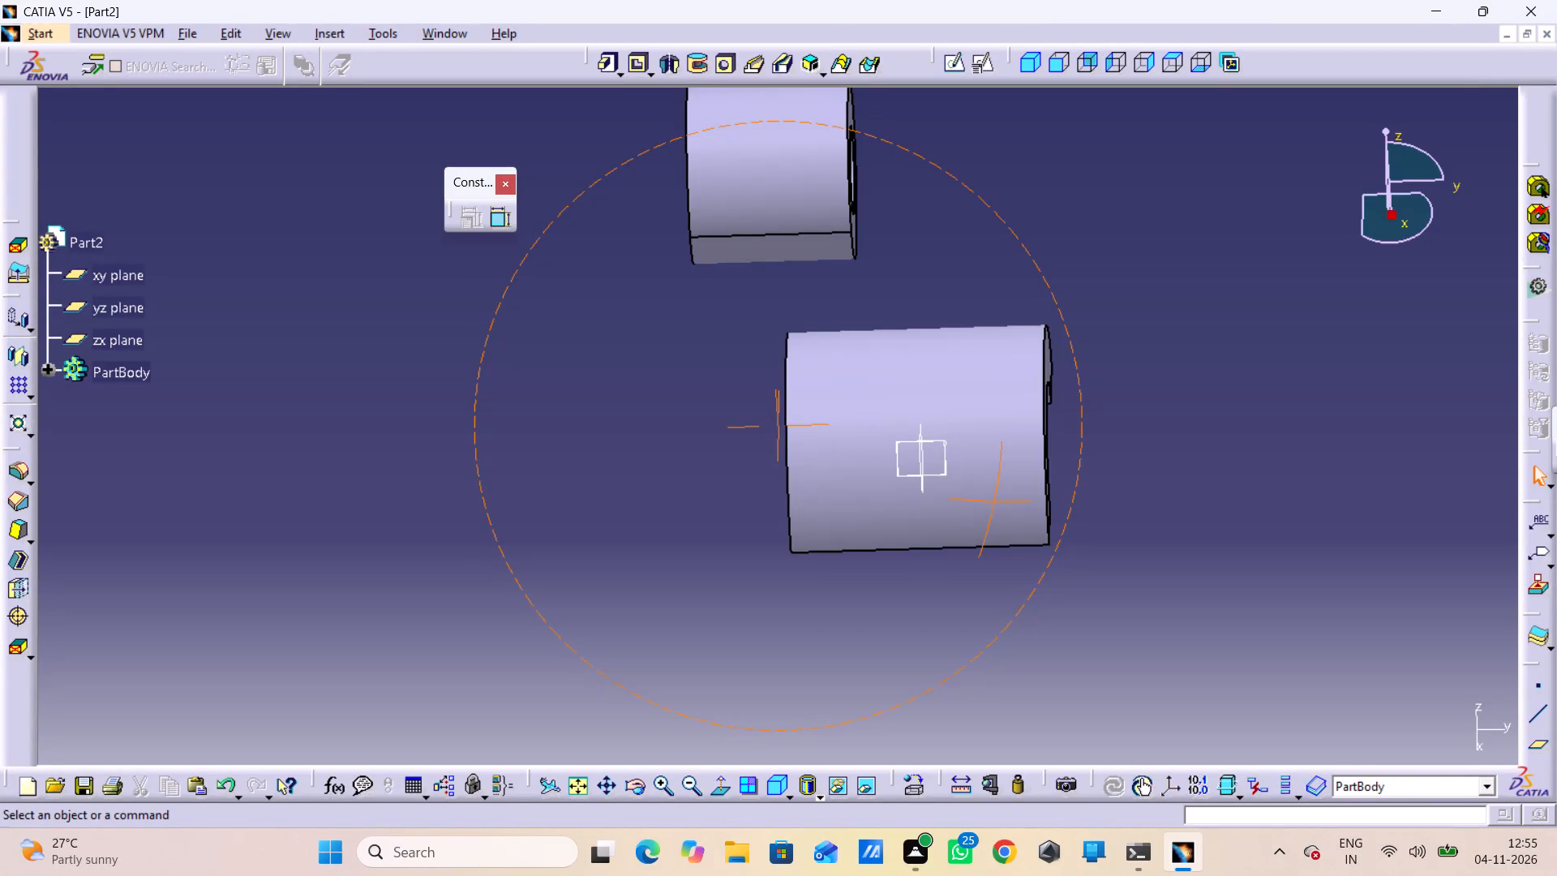
Start a sketch on the flat front end face of the half ring.
{"action": "middle_click_drag", "start_coordinate": [788, 676], "coordinate": [997, 654]}
{"action": "right_click_drag", "start_coordinate": [788, 676], "coordinate": [997, 654]}
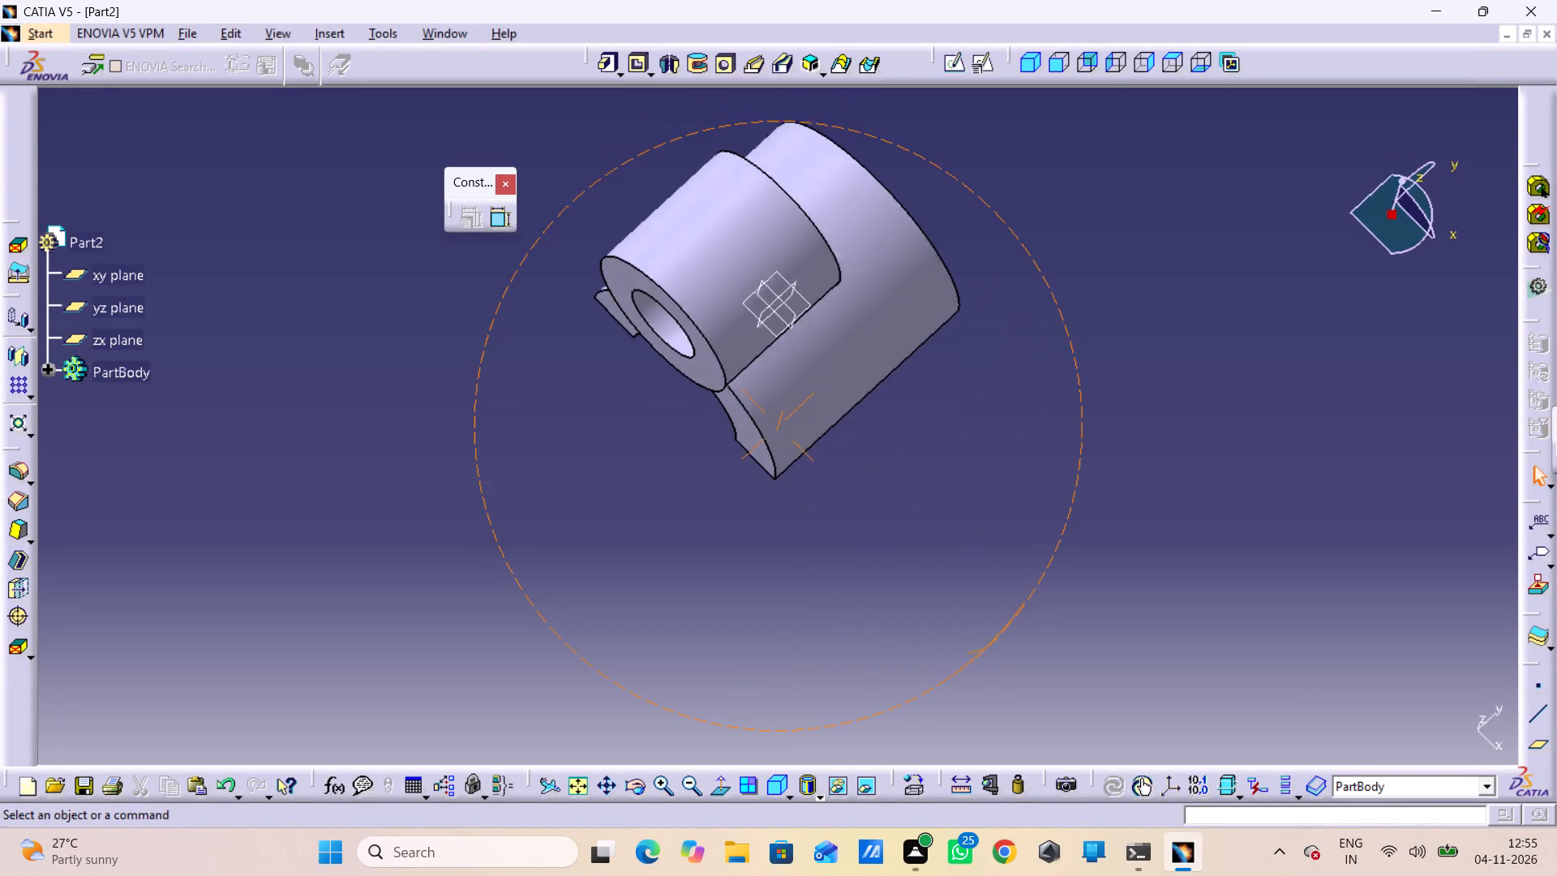
{"action": "right_click_drag", "start_coordinate": [997, 654], "coordinate": [1027, 536]}
{"action": "middle_click_drag", "start_coordinate": [997, 654], "coordinate": [1027, 535]}
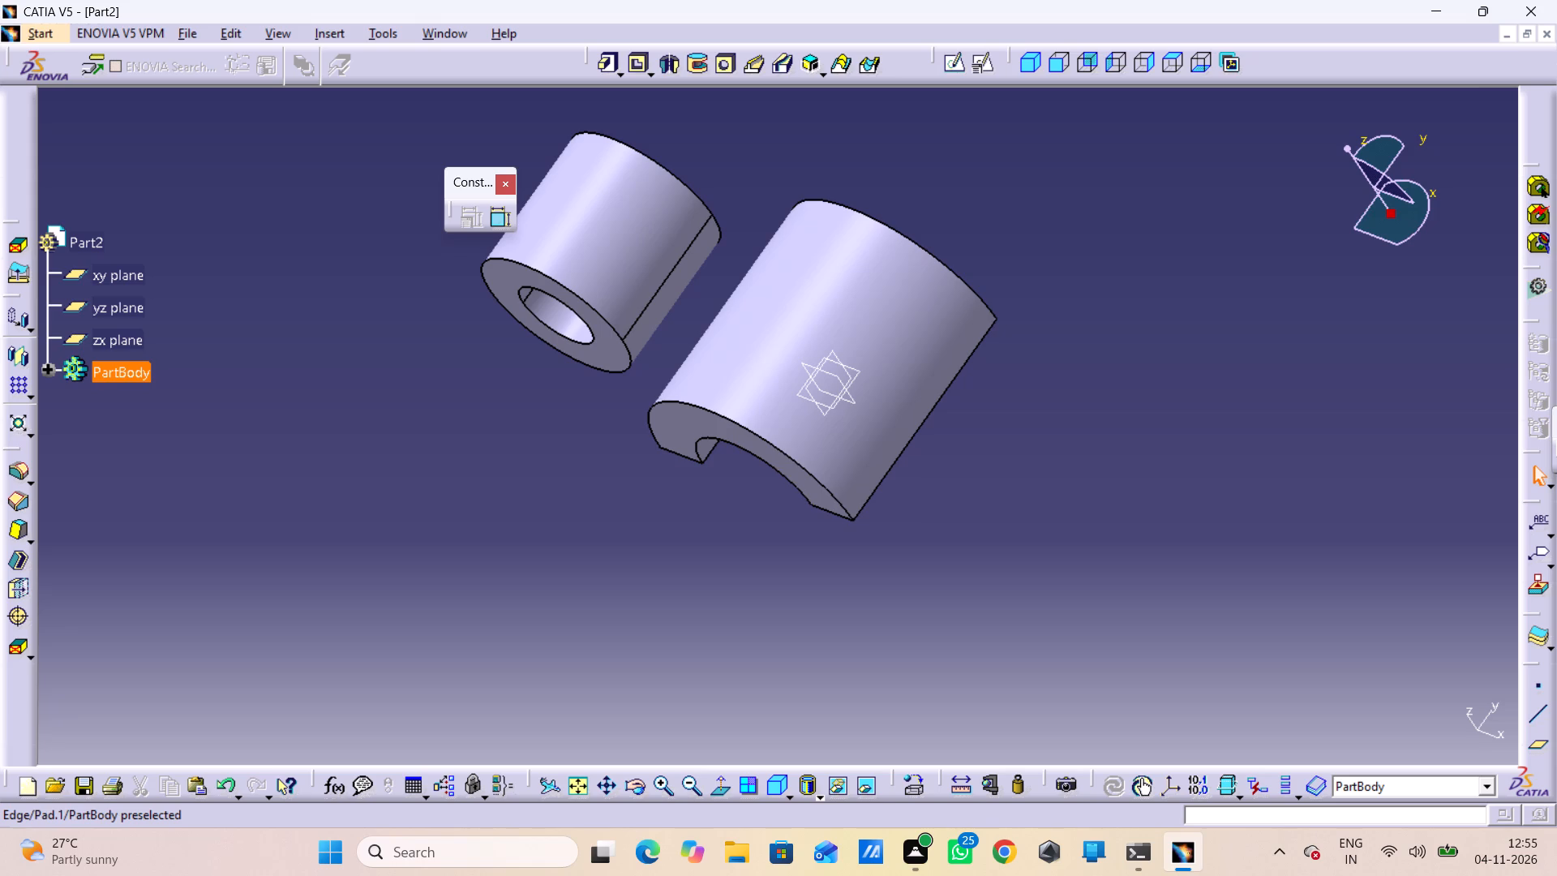
{"action": "left_click", "coordinate": [818, 500]}
{"action": "left_click", "coordinate": [964, 67]}
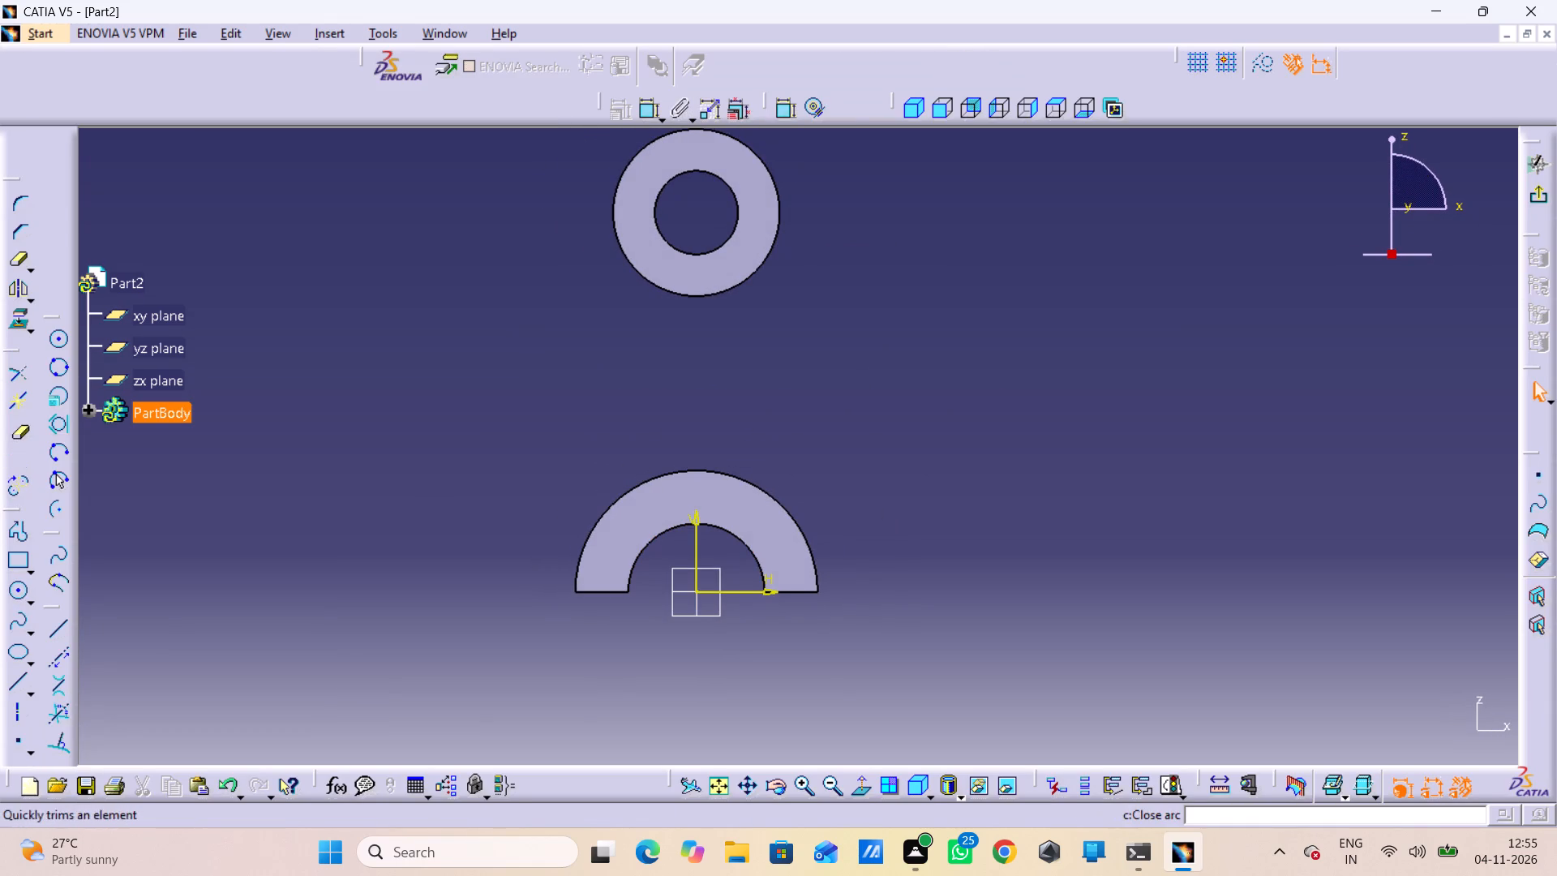
Draw three connected profile lines around the half ring, about 105 mm wide and 65 mm high, starting and ending on the H axis.
{"action": "double_click", "coordinate": [25, 529]}
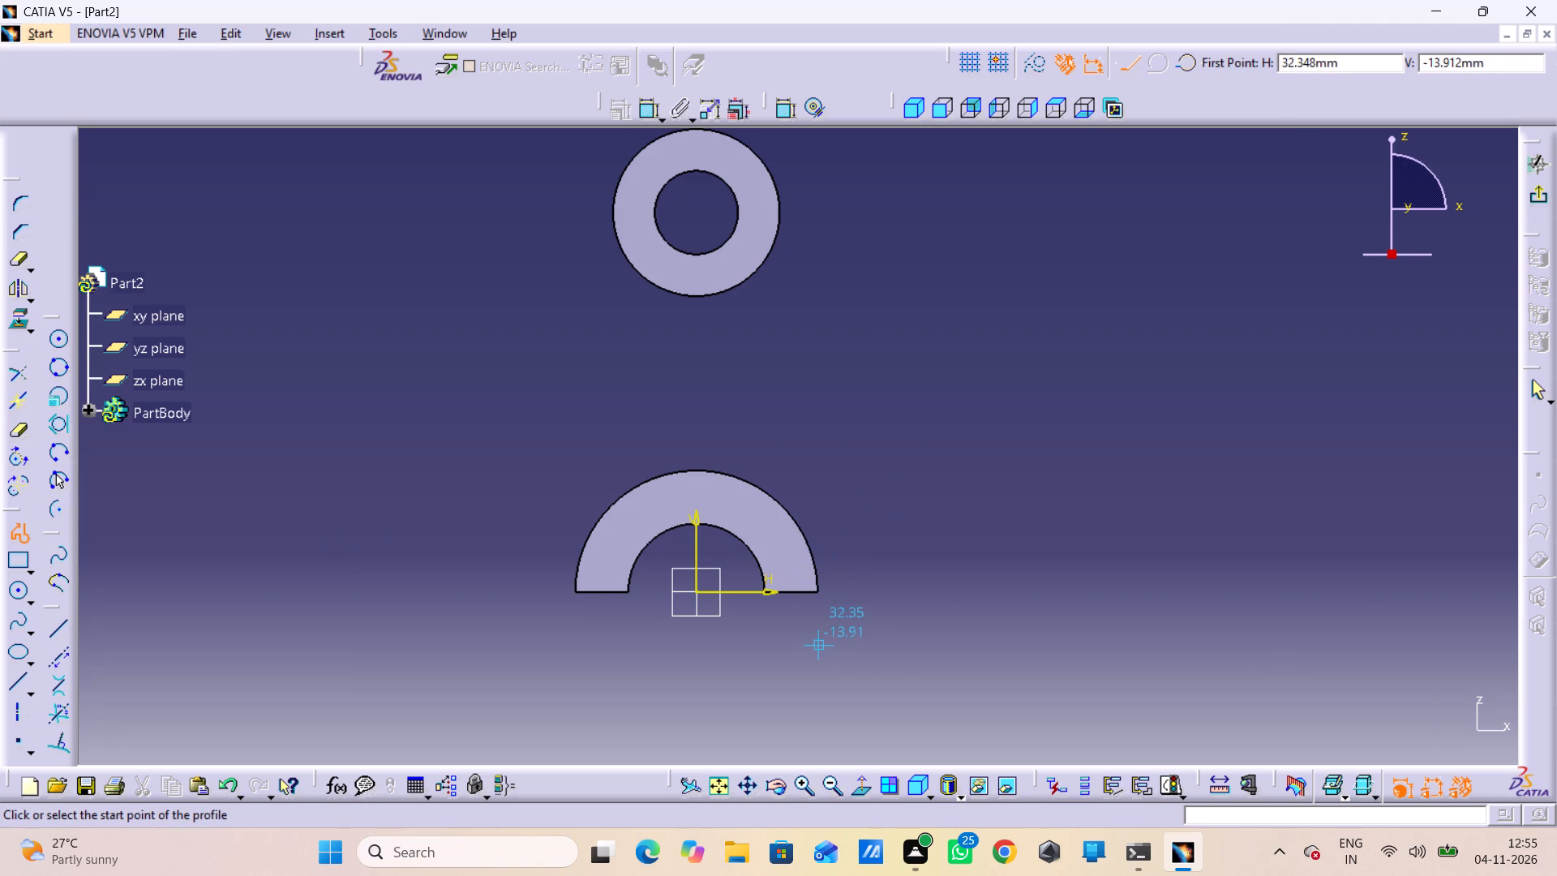
{"action": "left_click", "coordinate": [926, 590]}
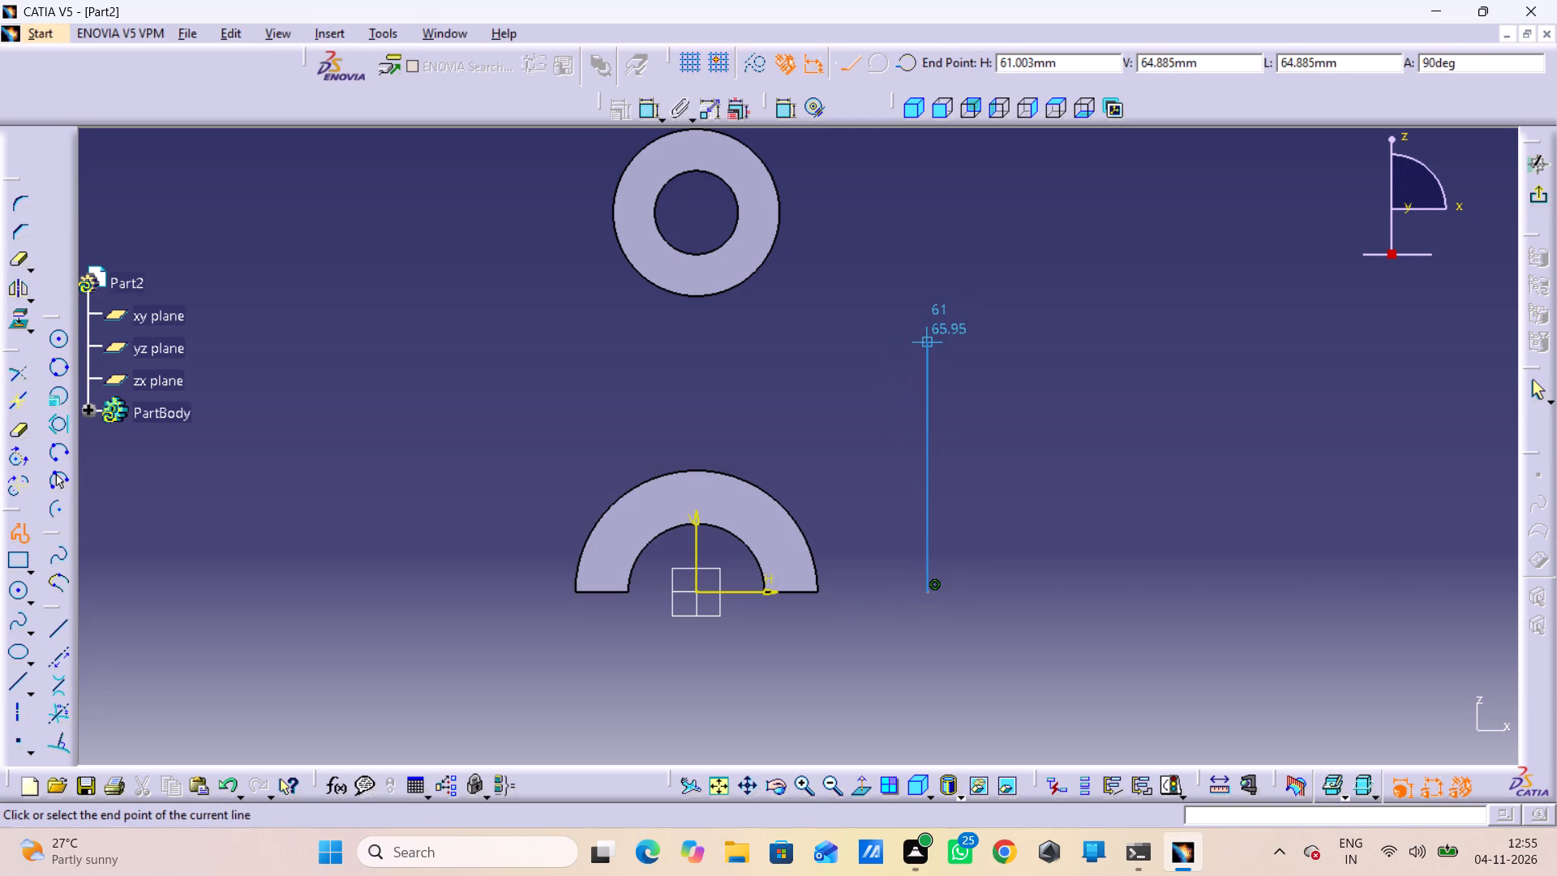
{"action": "left_click", "coordinate": [928, 346]}
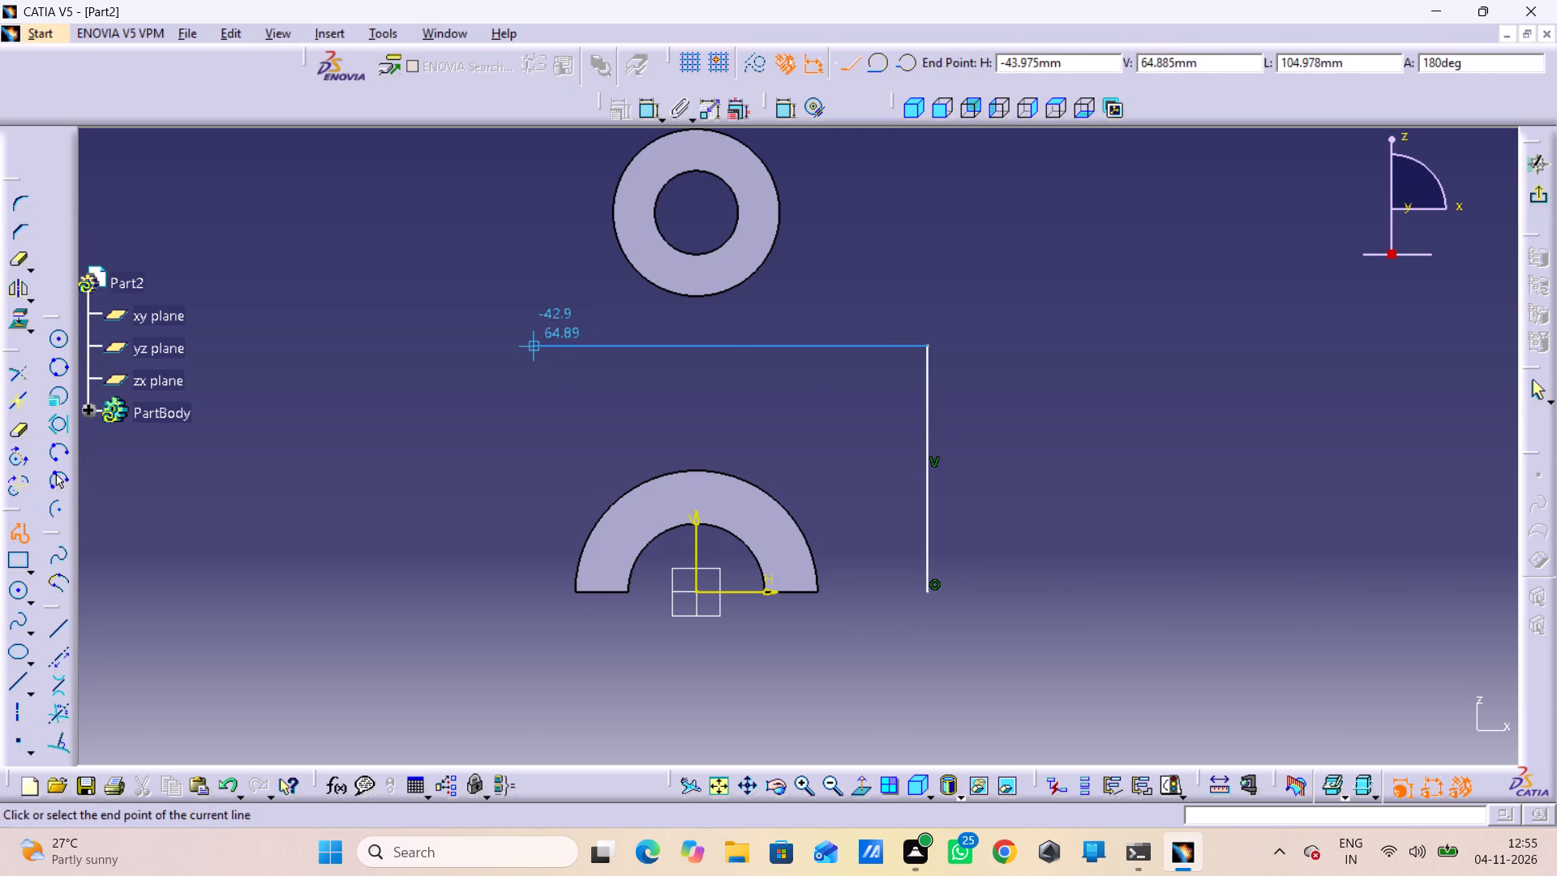
{"action": "left_click_drag", "start_coordinate": [530, 344], "coordinate": [526, 361]}
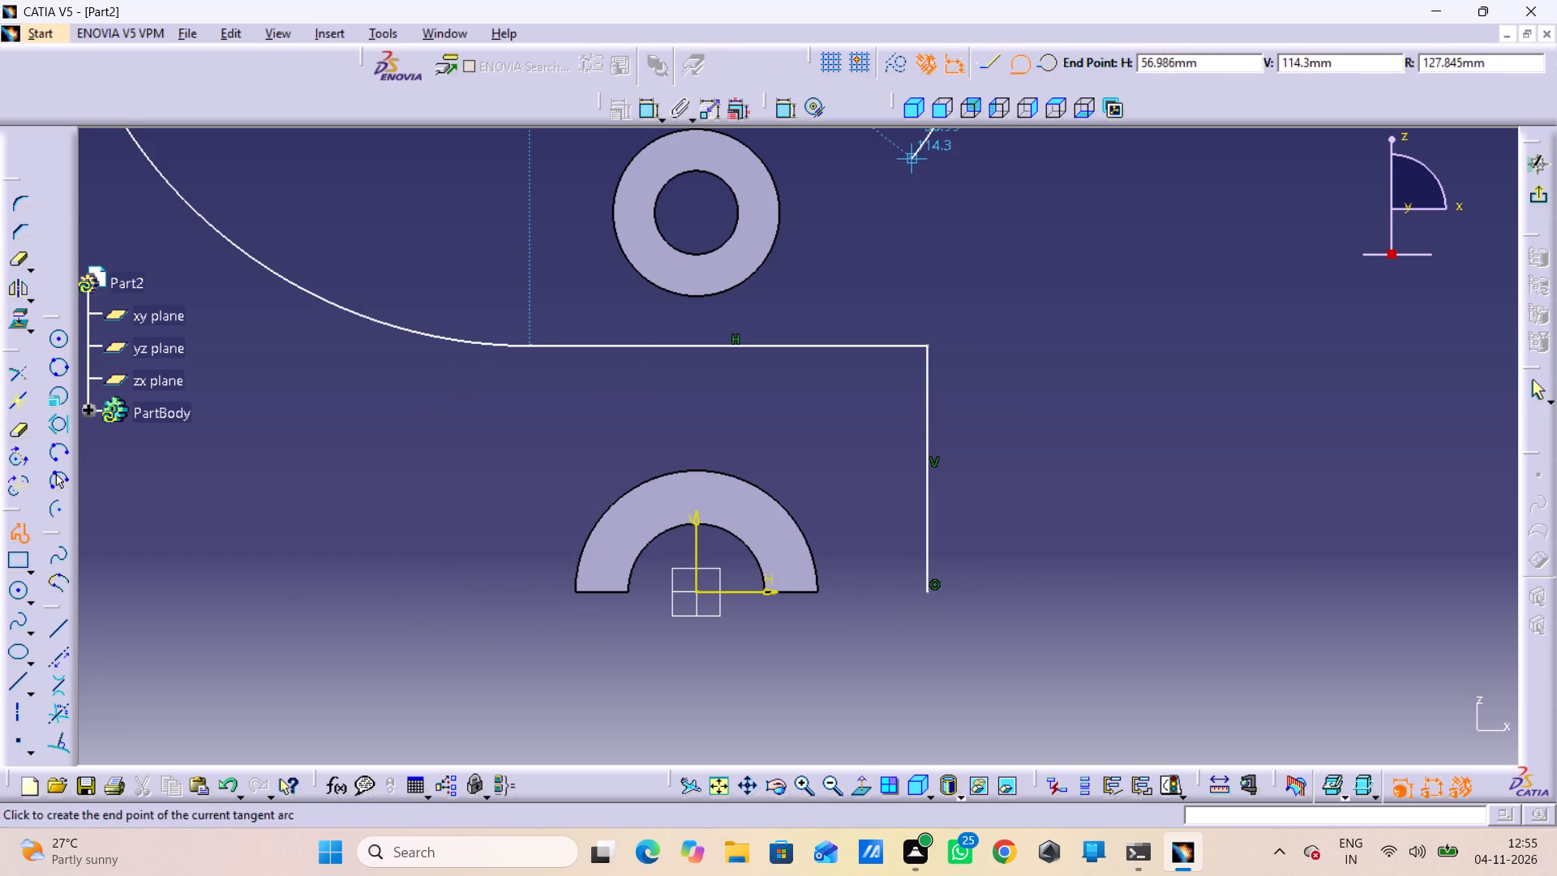
{"action": "left_click_drag", "start_coordinate": [1022, 70], "coordinate": [1021, 78]}
{"action": "left_click", "coordinate": [1001, 65]}
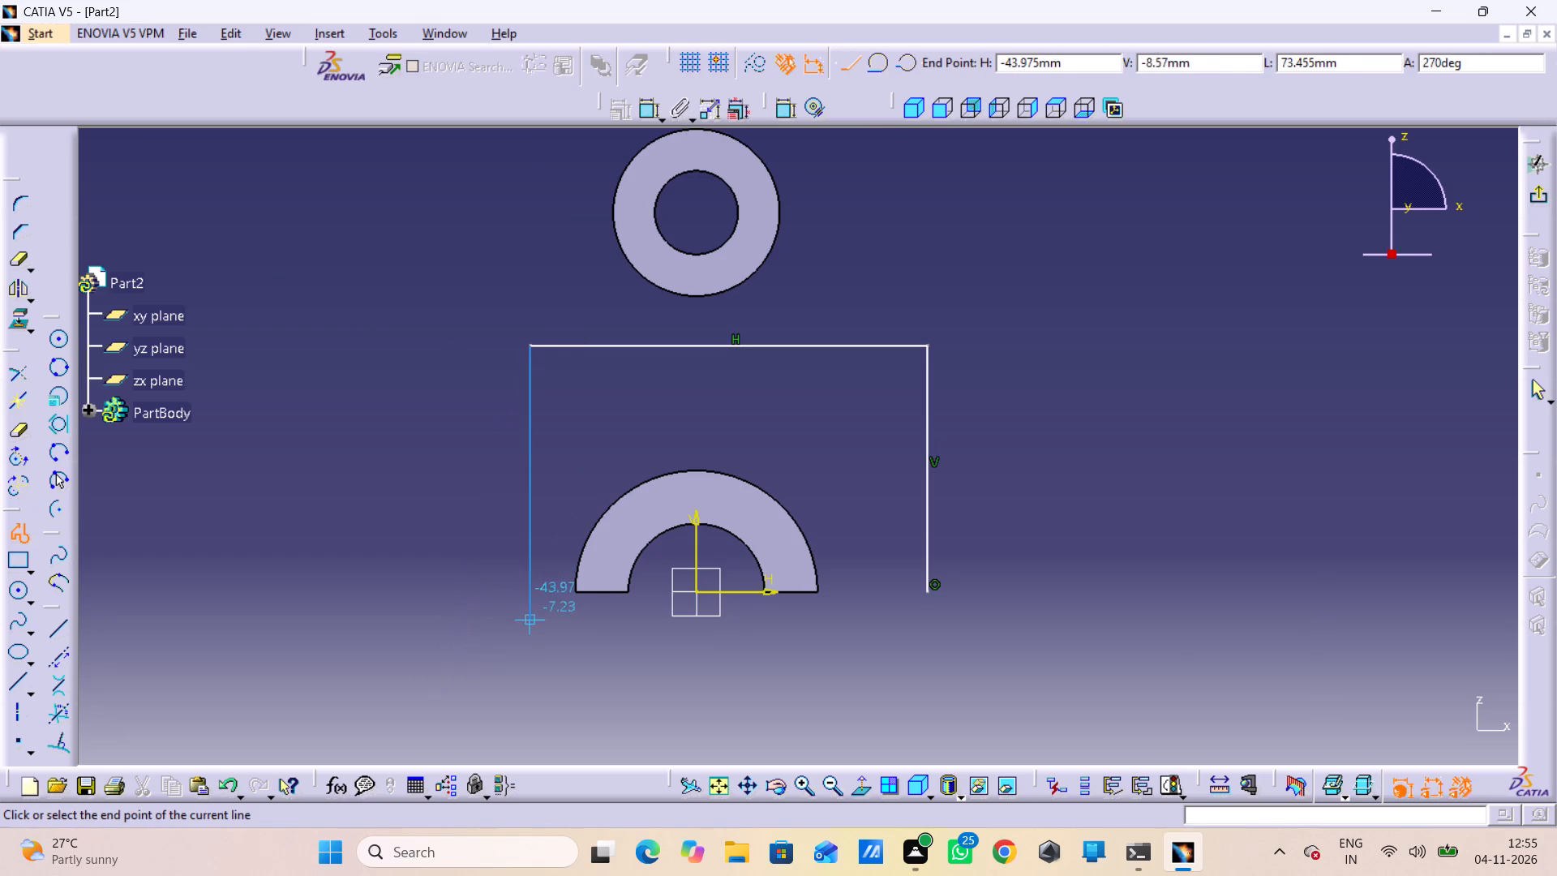
{"action": "left_click", "coordinate": [528, 590]}
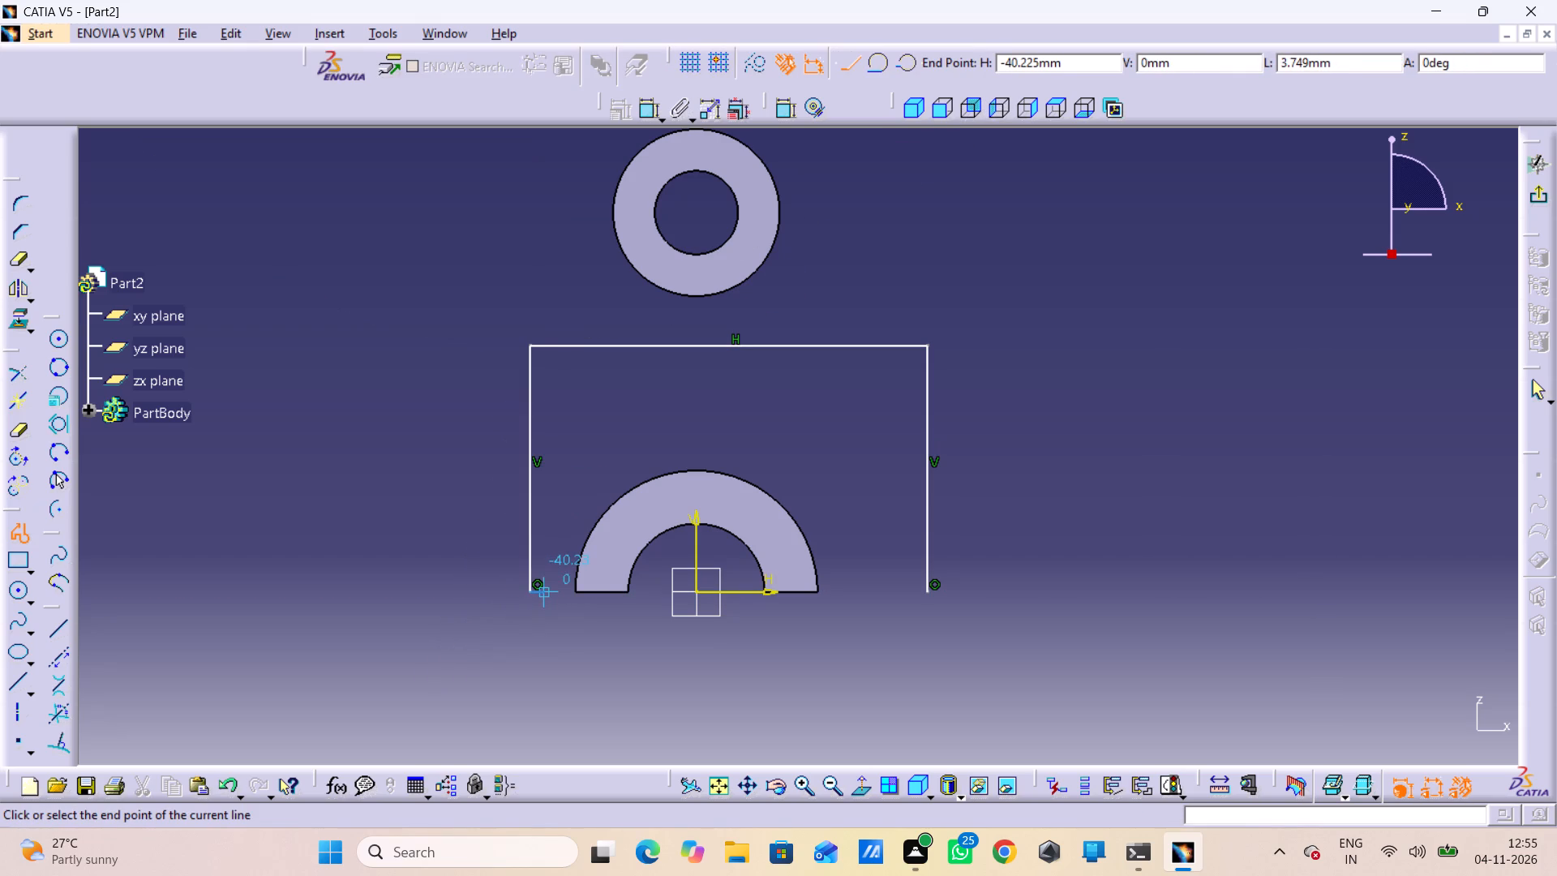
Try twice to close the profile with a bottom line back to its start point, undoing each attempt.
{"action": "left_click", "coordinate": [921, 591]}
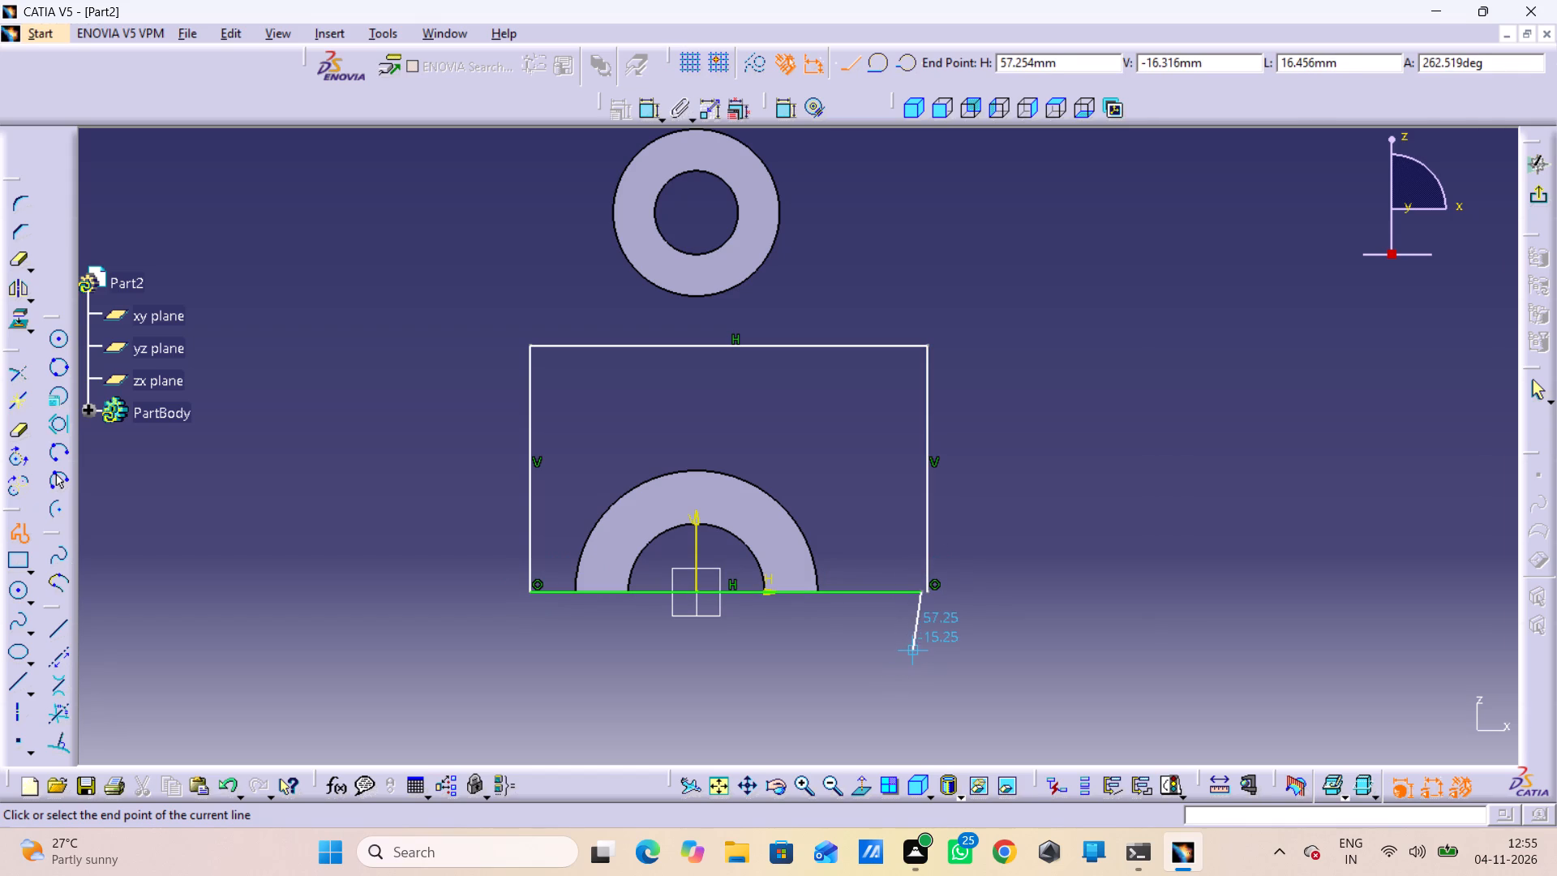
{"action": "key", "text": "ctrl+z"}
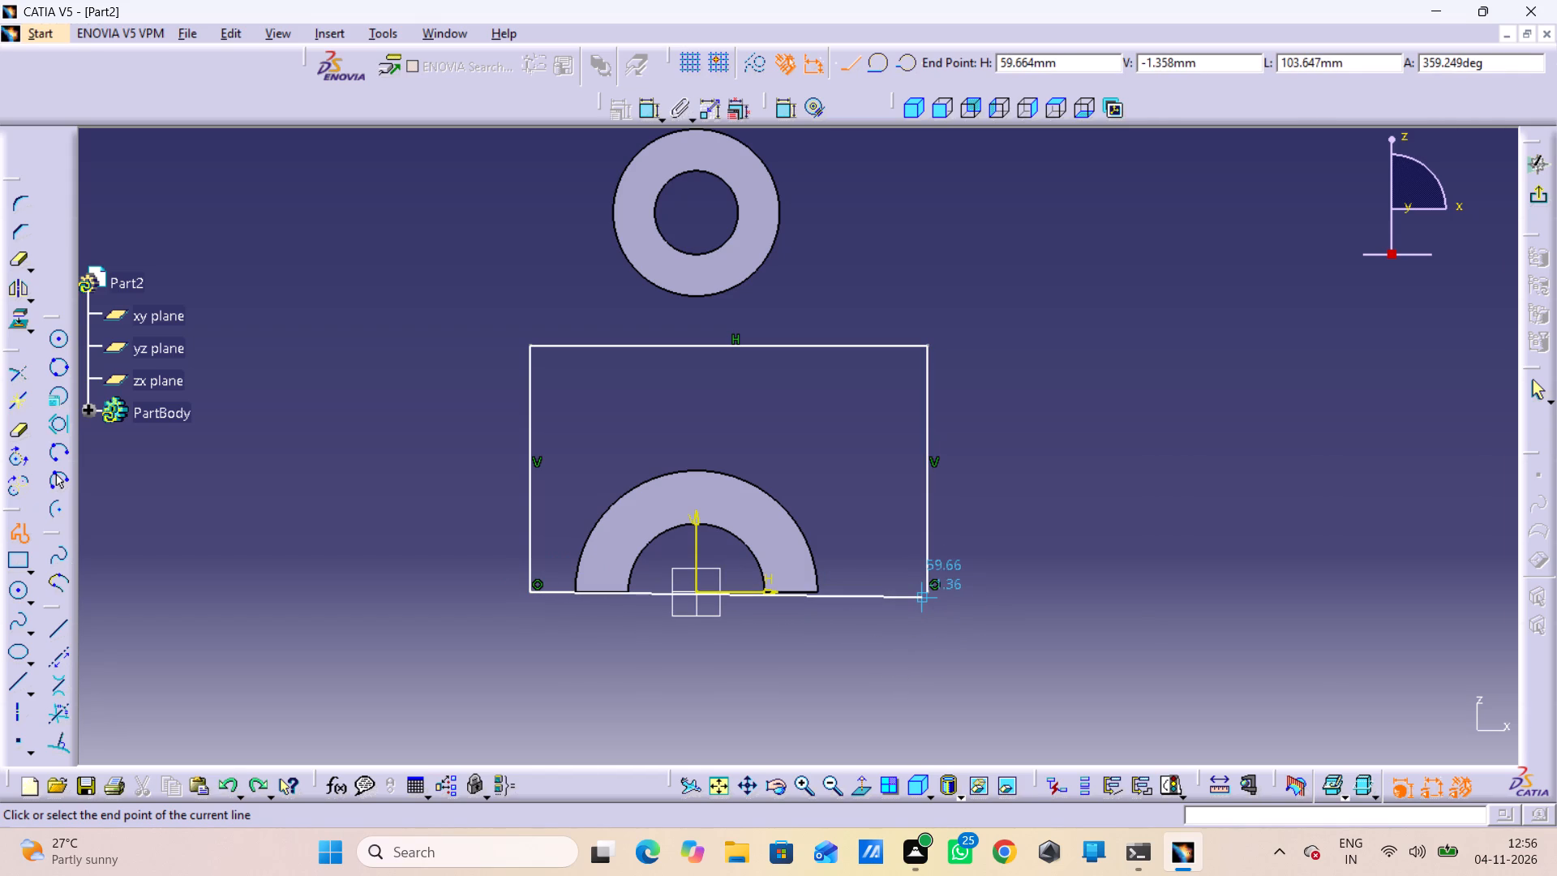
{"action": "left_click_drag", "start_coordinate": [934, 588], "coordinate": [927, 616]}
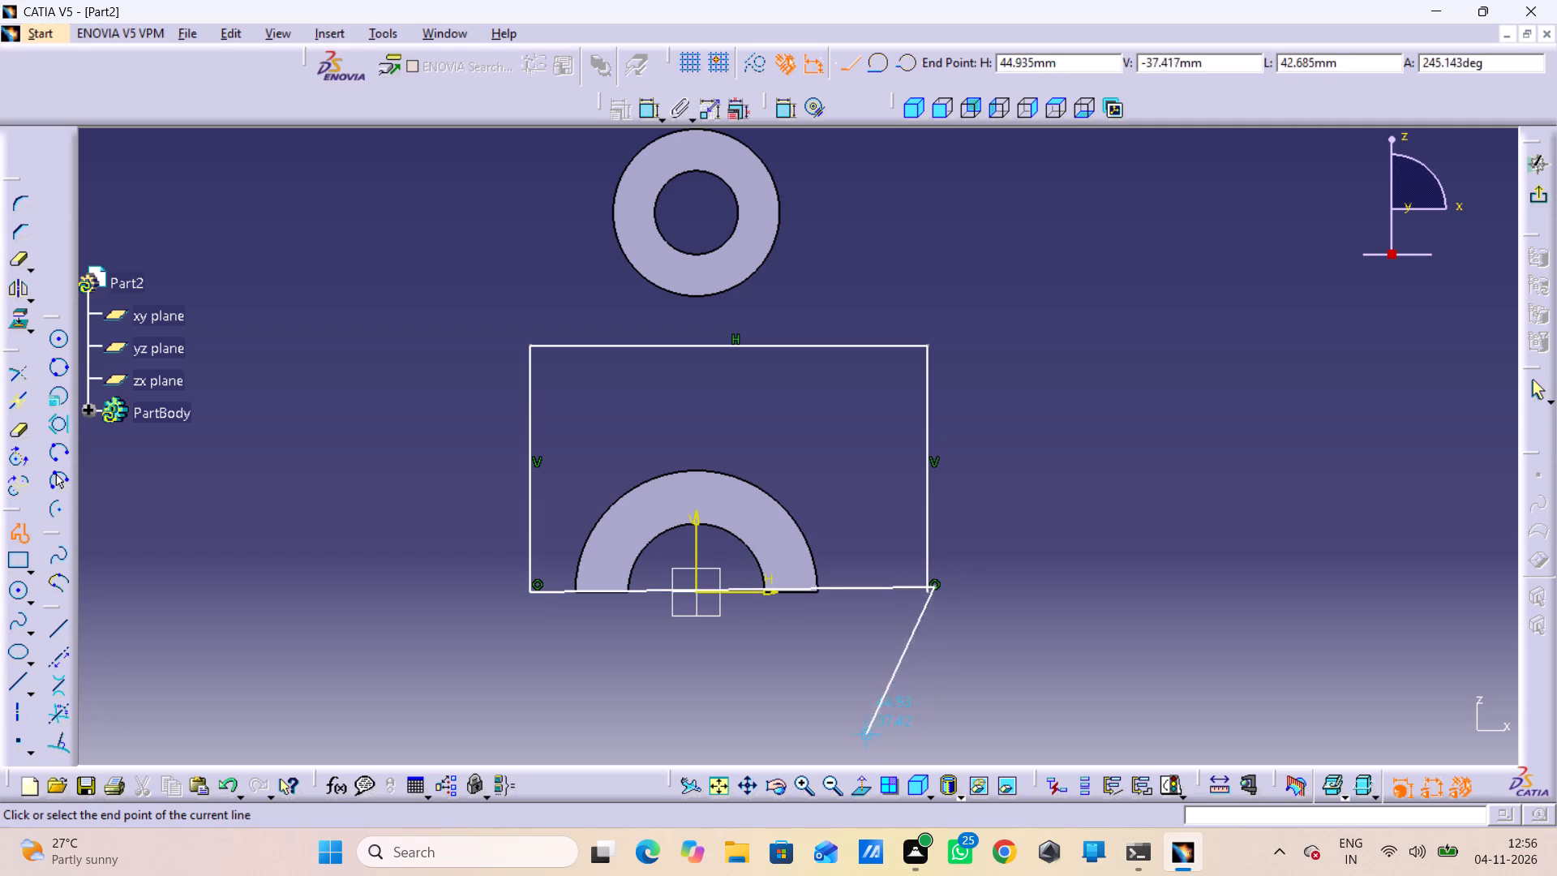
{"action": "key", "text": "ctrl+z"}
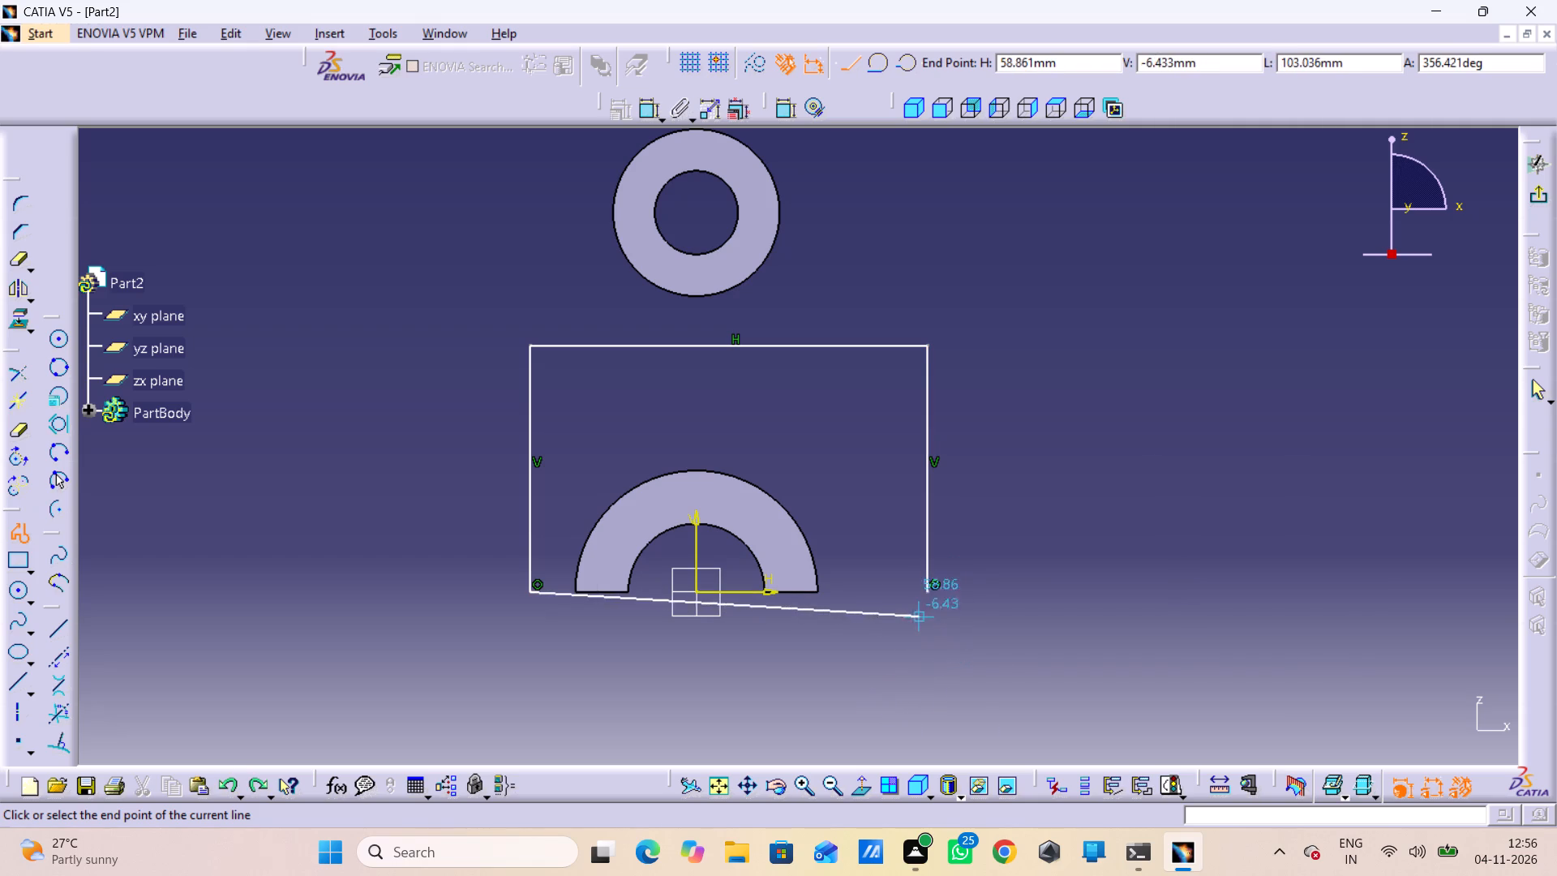
Close the rectangular profile with a horizontal bottom line along the H axis, ending at the start point, and restore the normal view.
{"action": "middle_click_drag", "start_coordinate": [920, 609], "coordinate": [935, 510]}
{"action": "right_click_drag", "start_coordinate": [922, 608], "coordinate": [923, 595]}
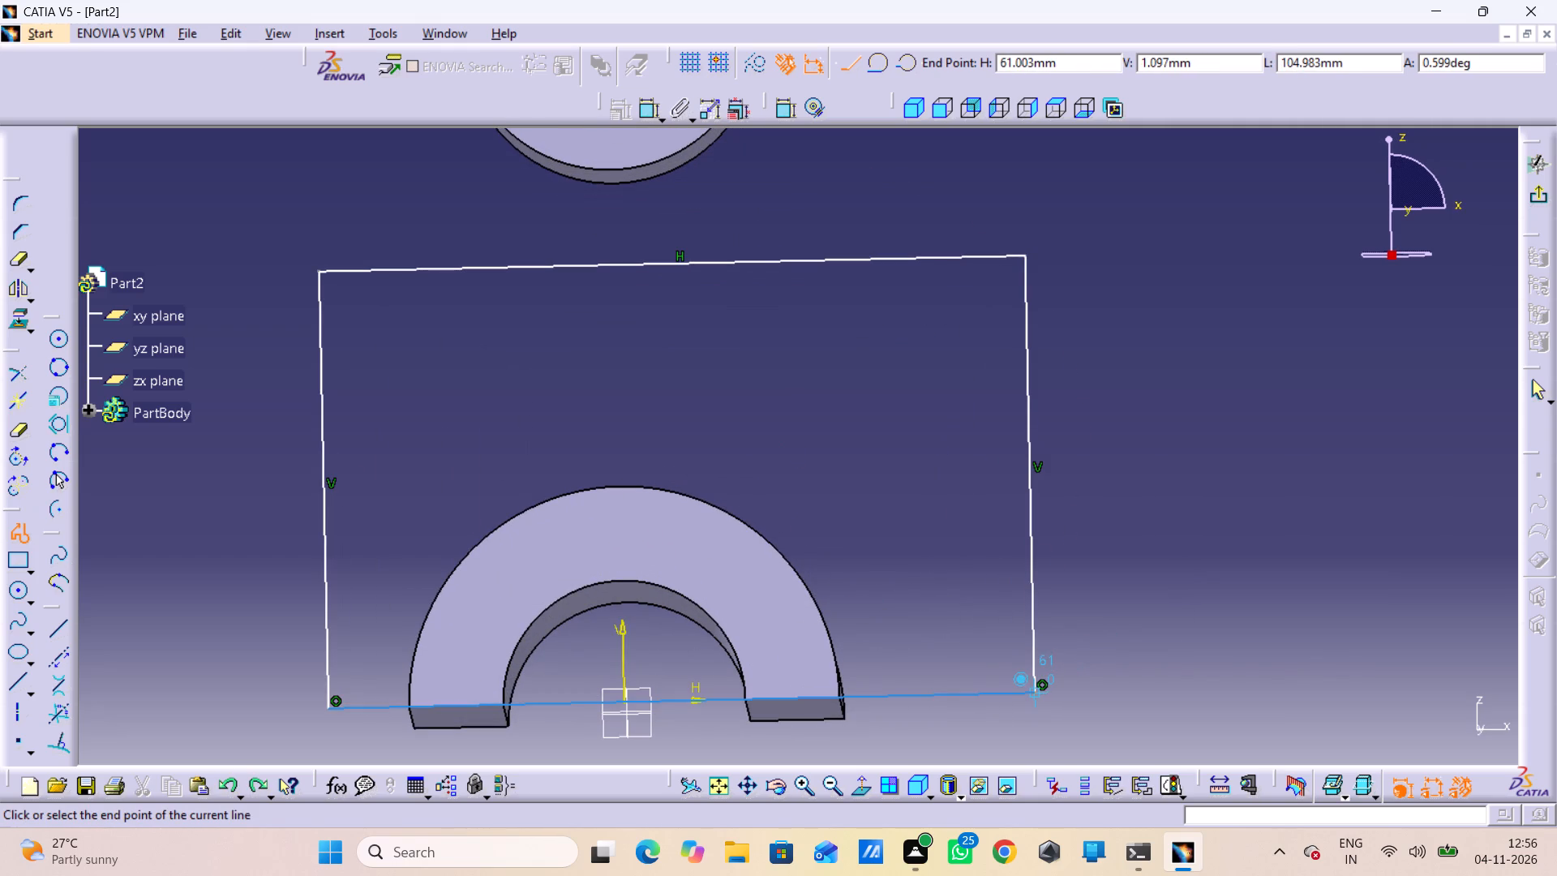
{"action": "left_click_drag", "start_coordinate": [1033, 692], "coordinate": [1033, 700]}
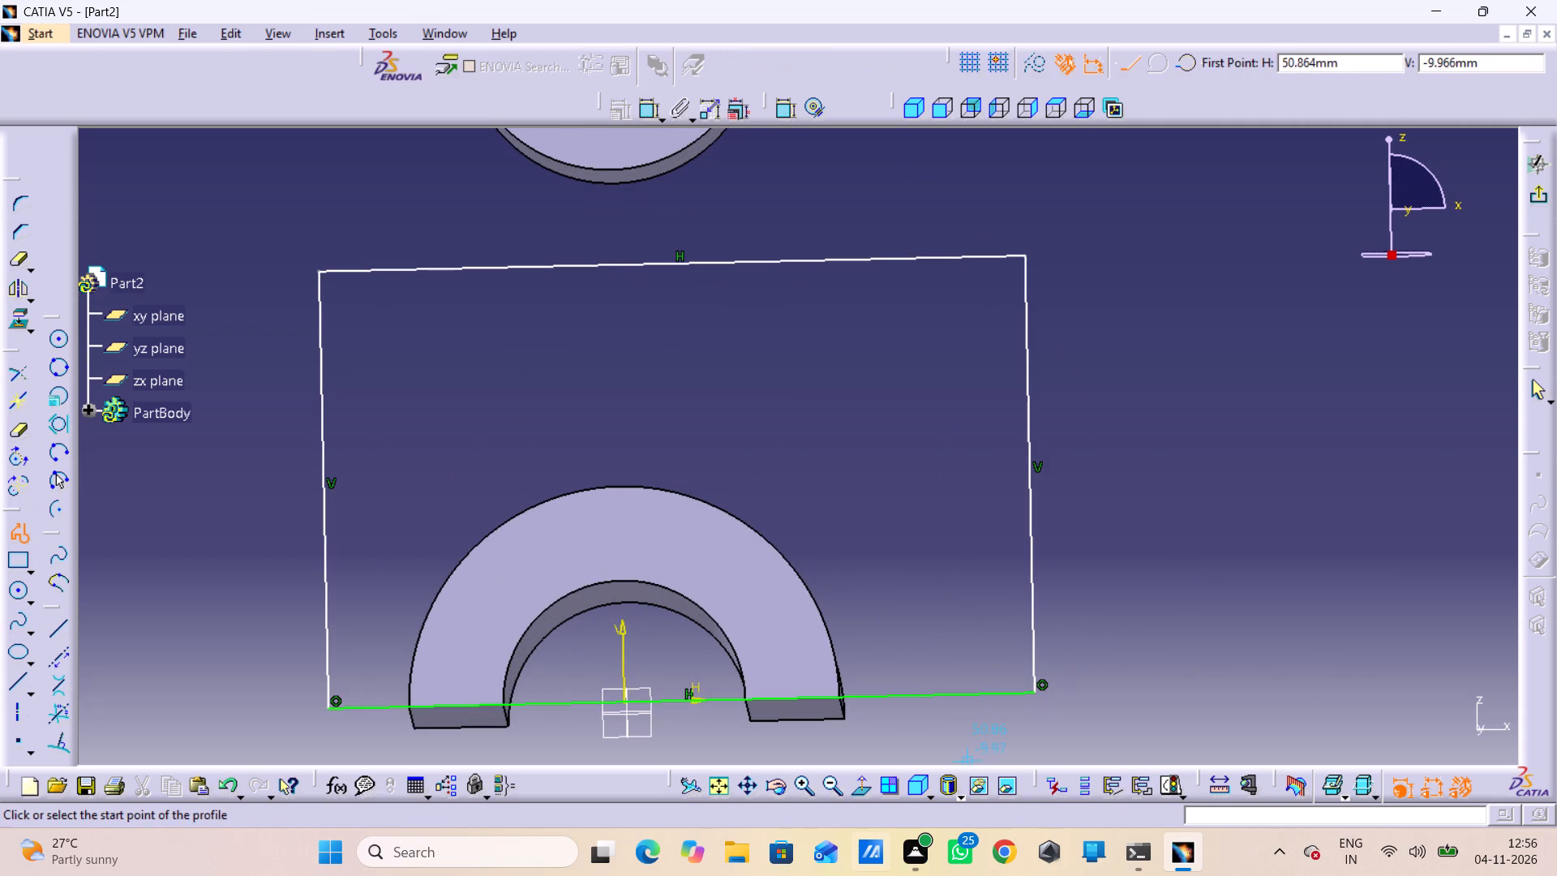
{"action": "left_click", "coordinate": [871, 795]}
{"action": "middle_click_drag", "start_coordinate": [1176, 402], "coordinate": [1185, 578]}
{"action": "right_click", "coordinate": [1177, 401]}
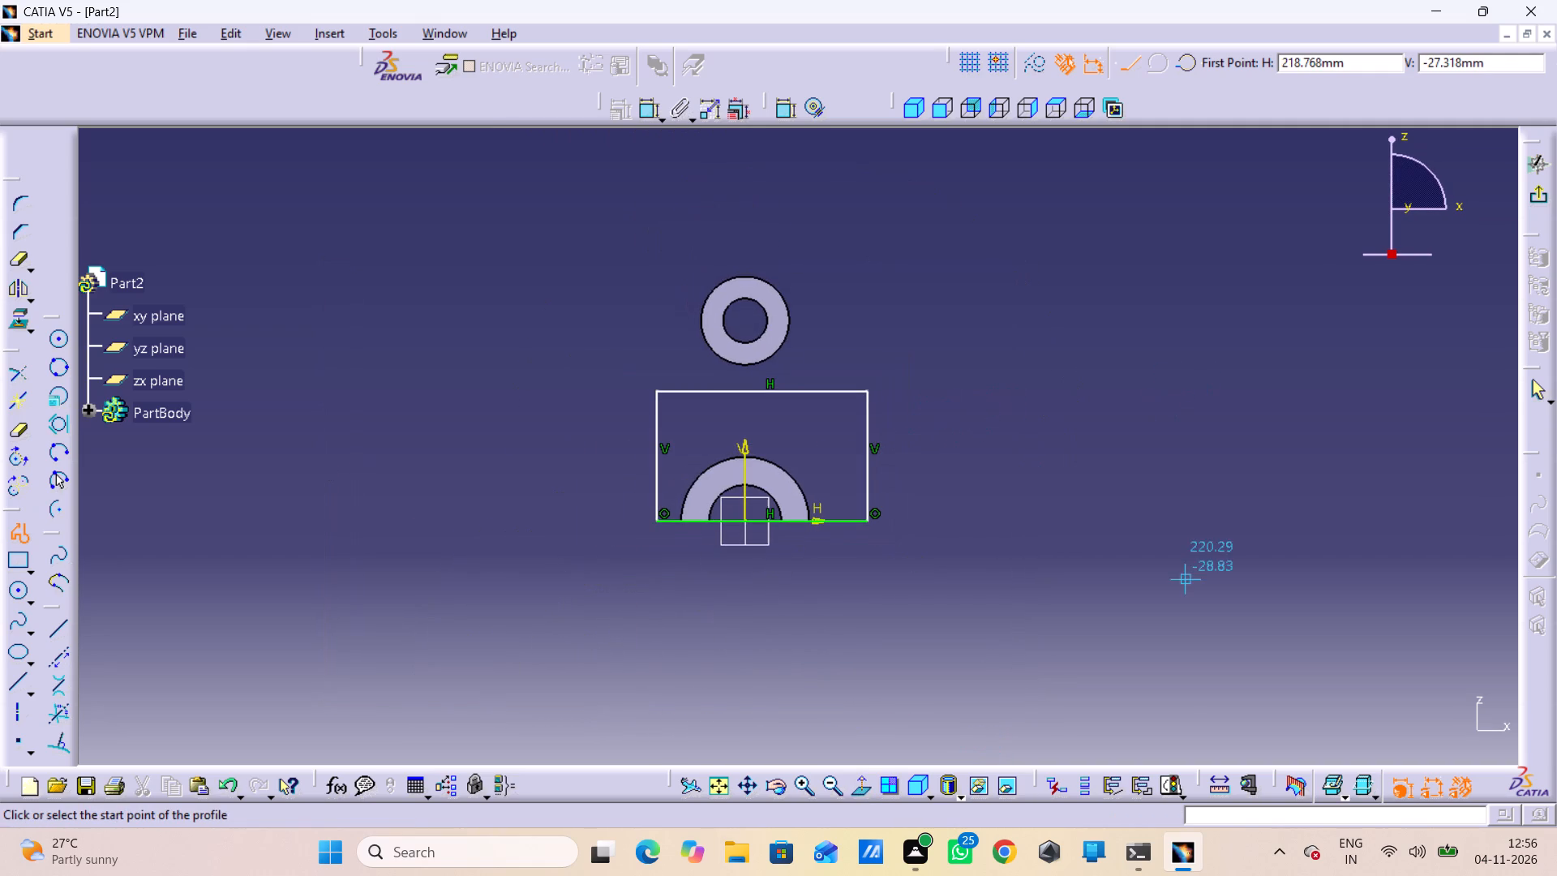
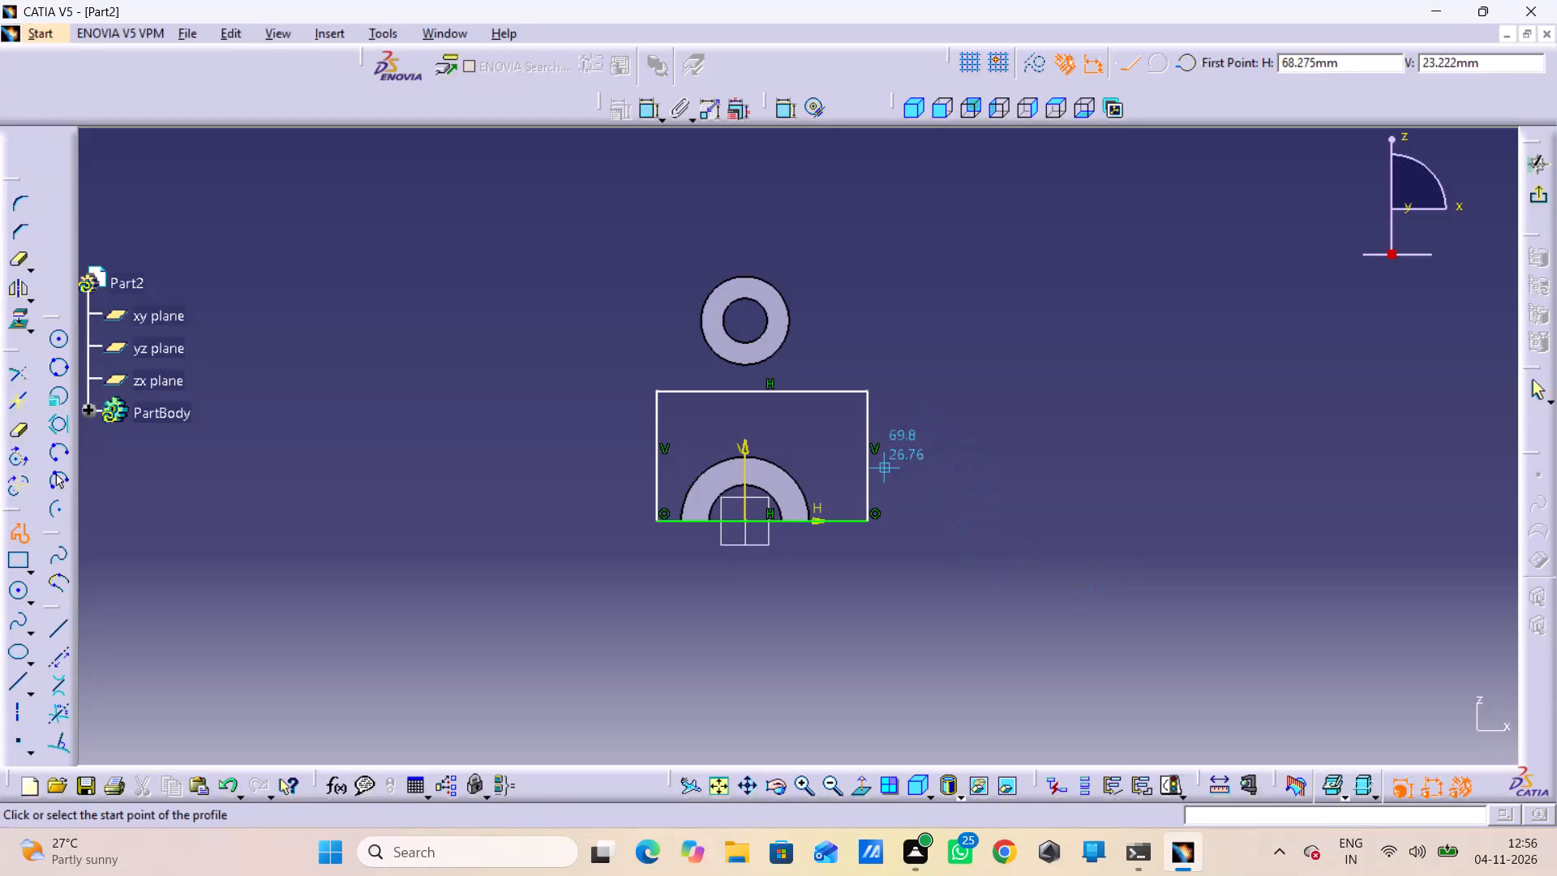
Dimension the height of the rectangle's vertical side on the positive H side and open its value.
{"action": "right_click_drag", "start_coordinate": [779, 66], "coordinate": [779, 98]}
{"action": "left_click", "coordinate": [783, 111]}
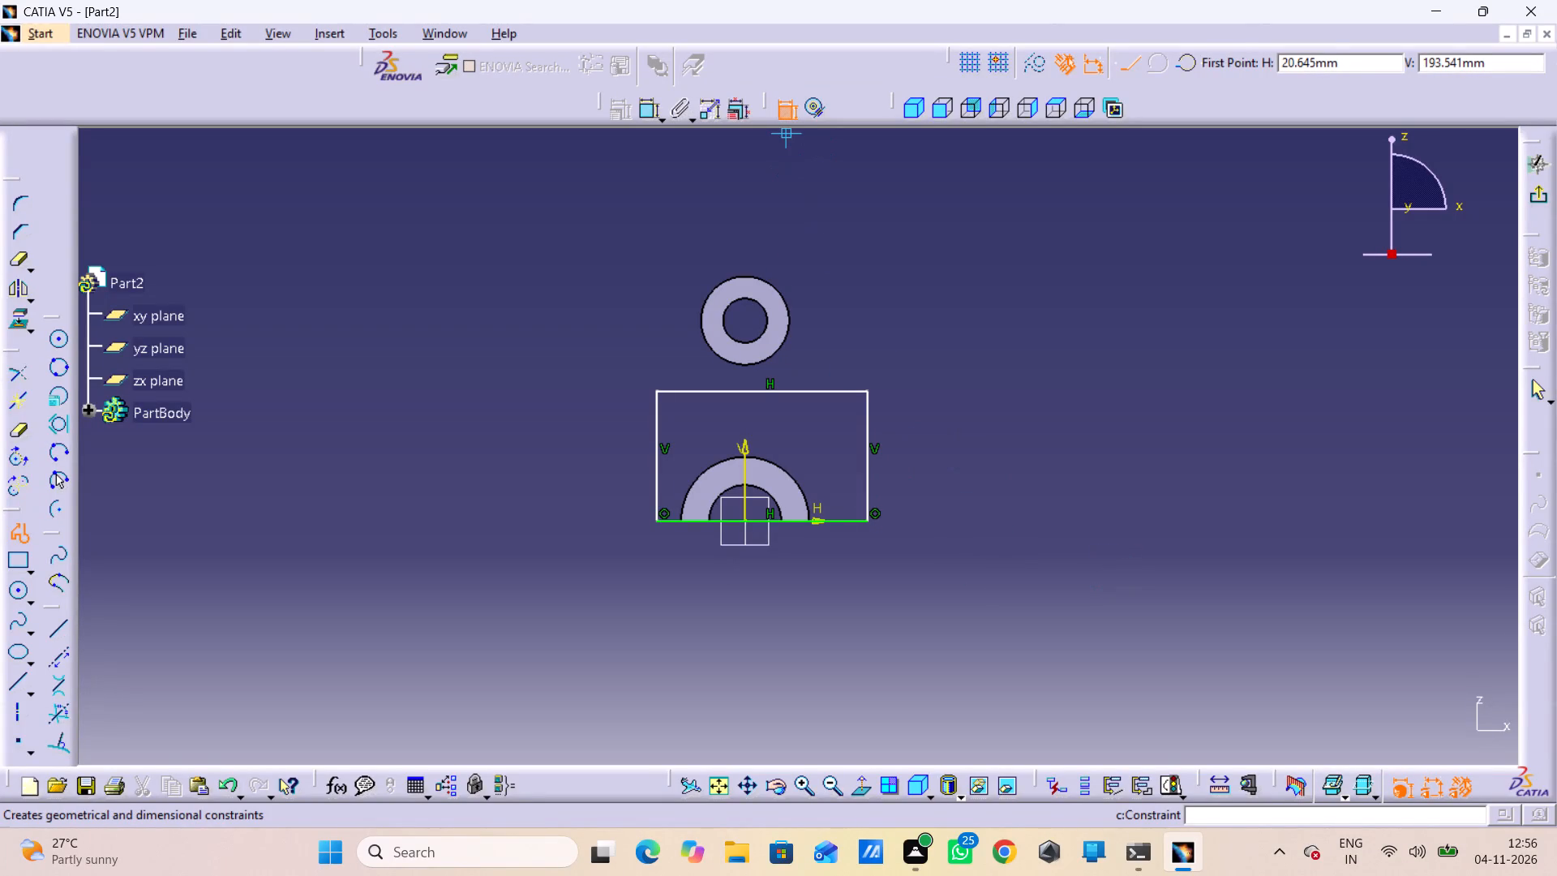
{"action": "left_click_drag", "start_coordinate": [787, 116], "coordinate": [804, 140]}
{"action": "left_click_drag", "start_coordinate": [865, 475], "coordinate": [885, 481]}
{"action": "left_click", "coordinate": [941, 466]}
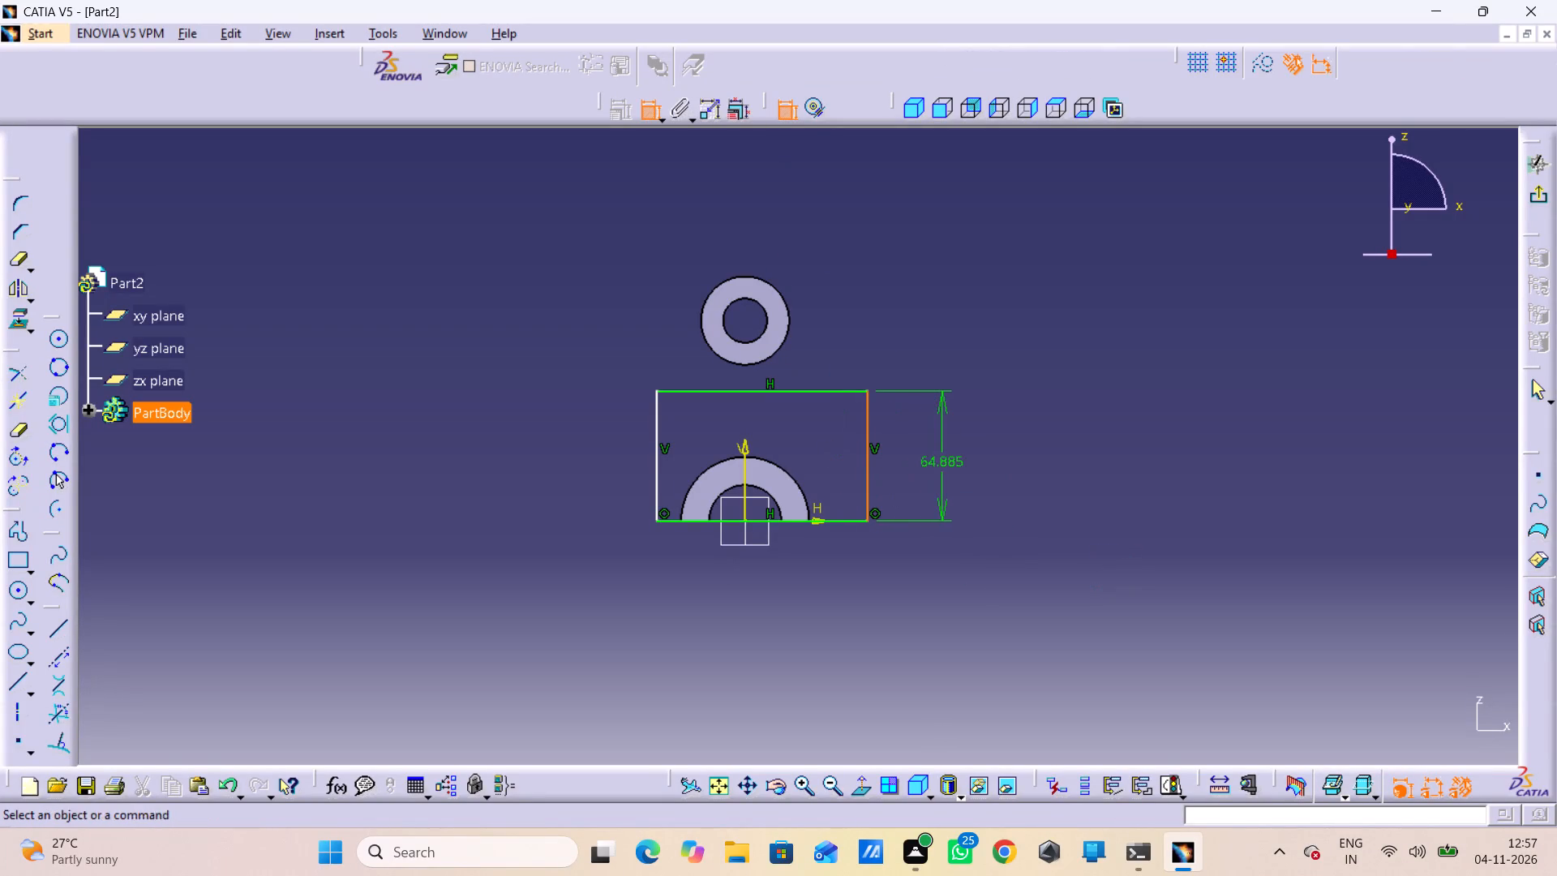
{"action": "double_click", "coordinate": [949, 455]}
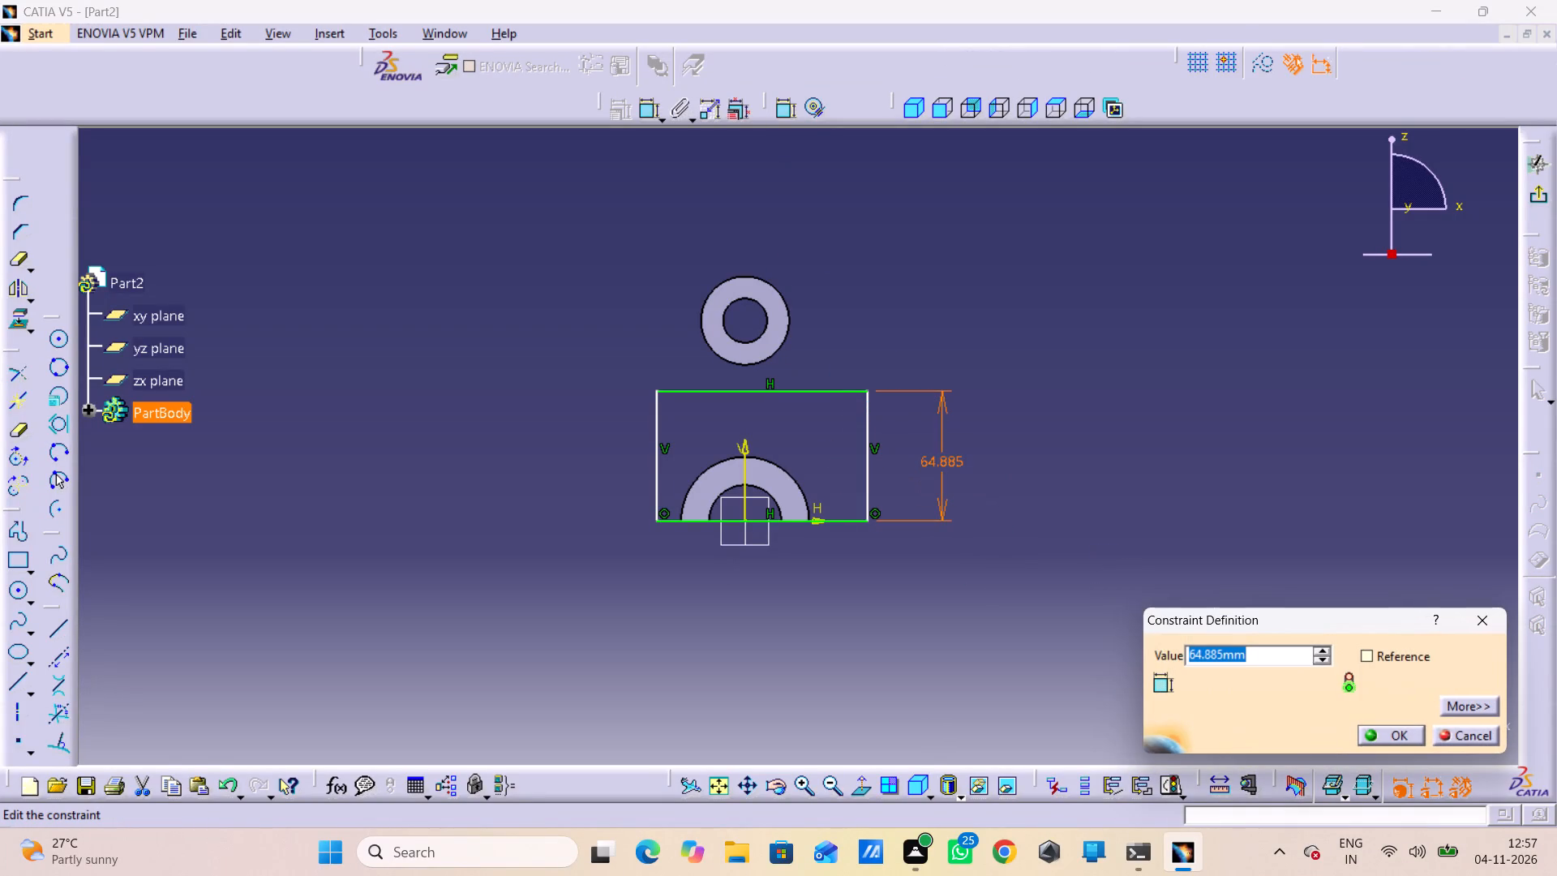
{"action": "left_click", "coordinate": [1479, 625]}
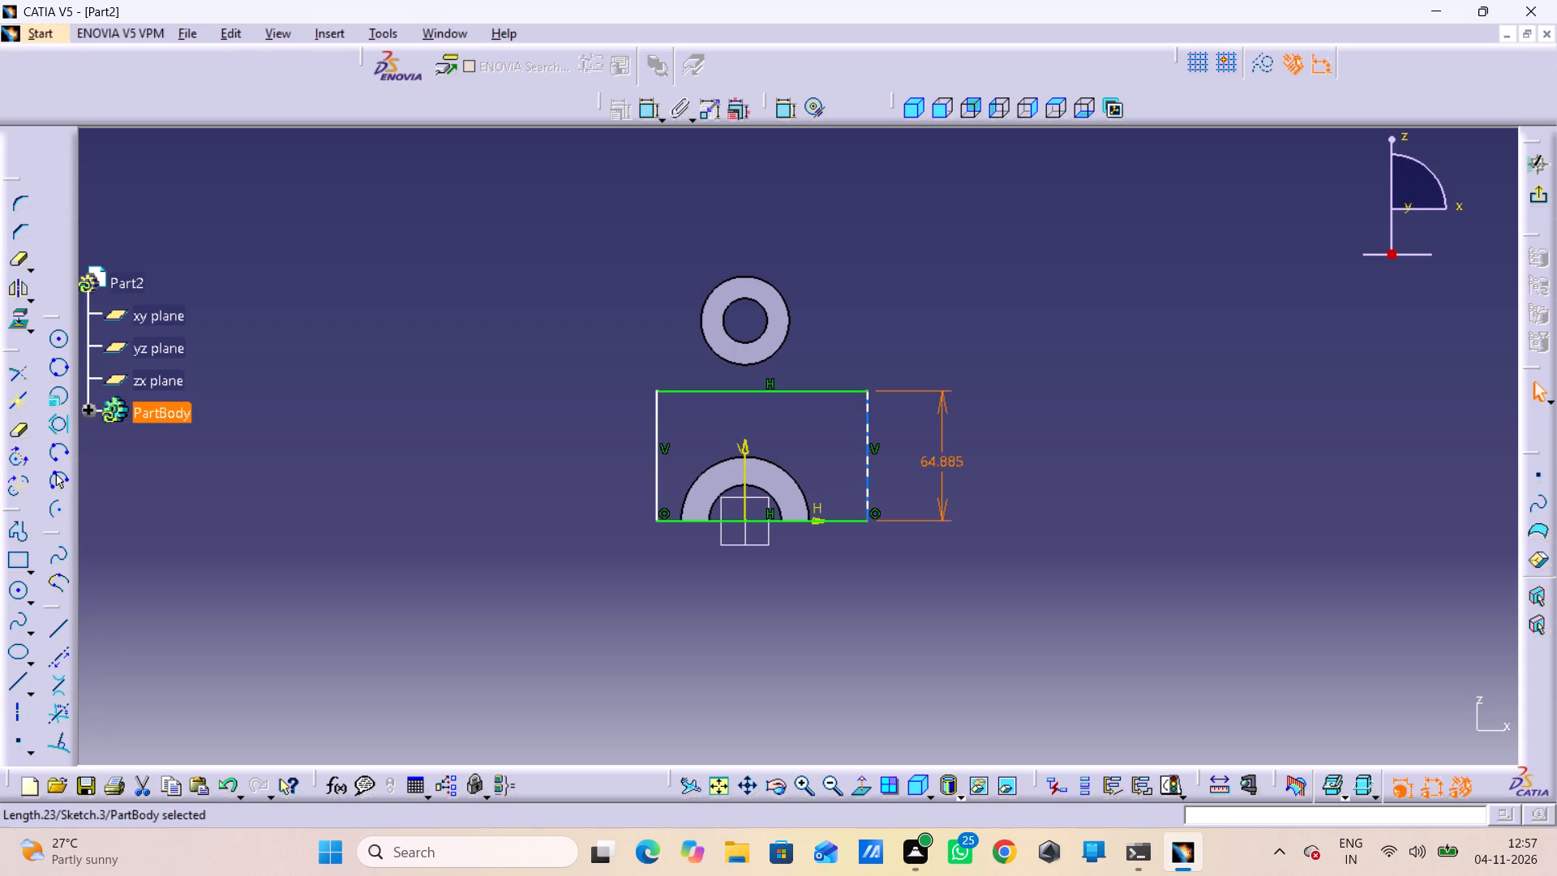
Constrain the rectangle's two vertical sides to be symmetric about the V axis.
{"action": "left_click", "coordinate": [867, 440]}
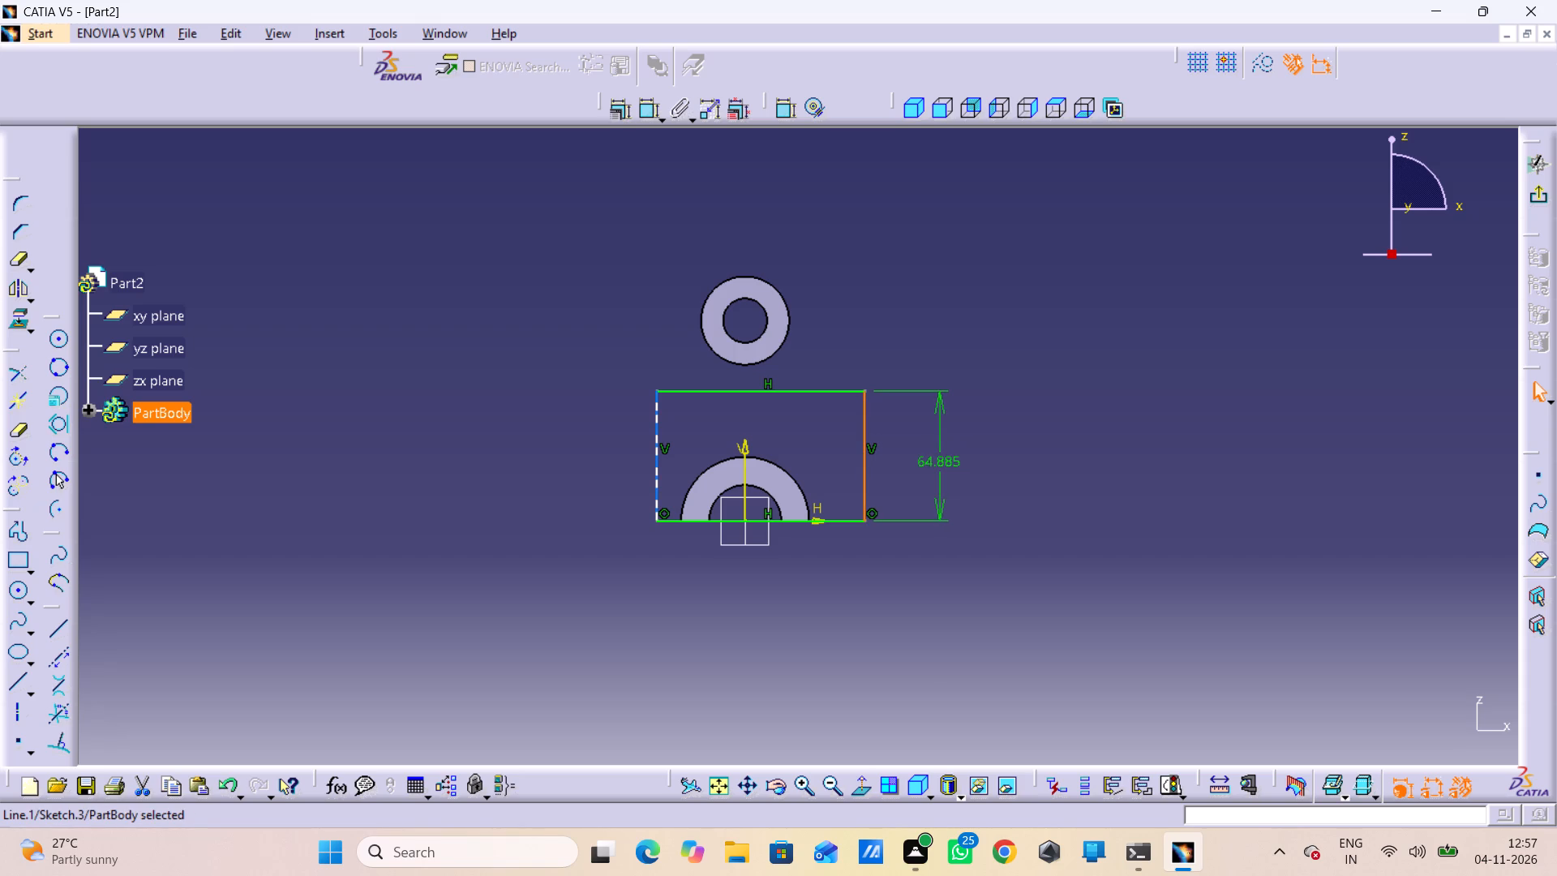
{"action": "left_click_drag", "start_coordinate": [654, 436], "coordinate": [662, 440]}
{"action": "left_click", "coordinate": [920, 290]}
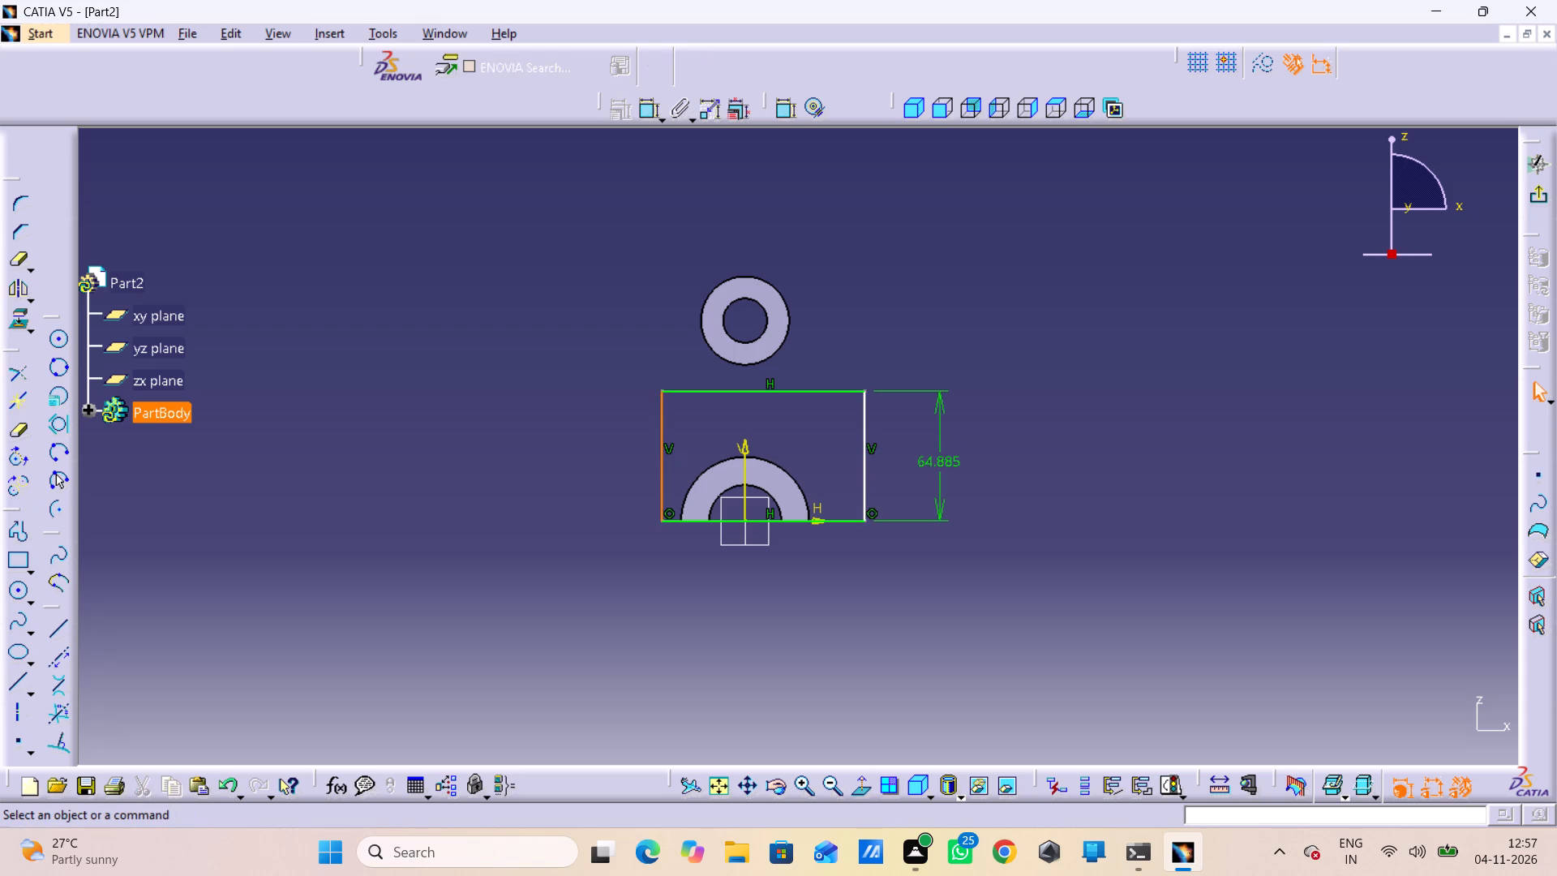
{"action": "double_click", "coordinate": [783, 93]}
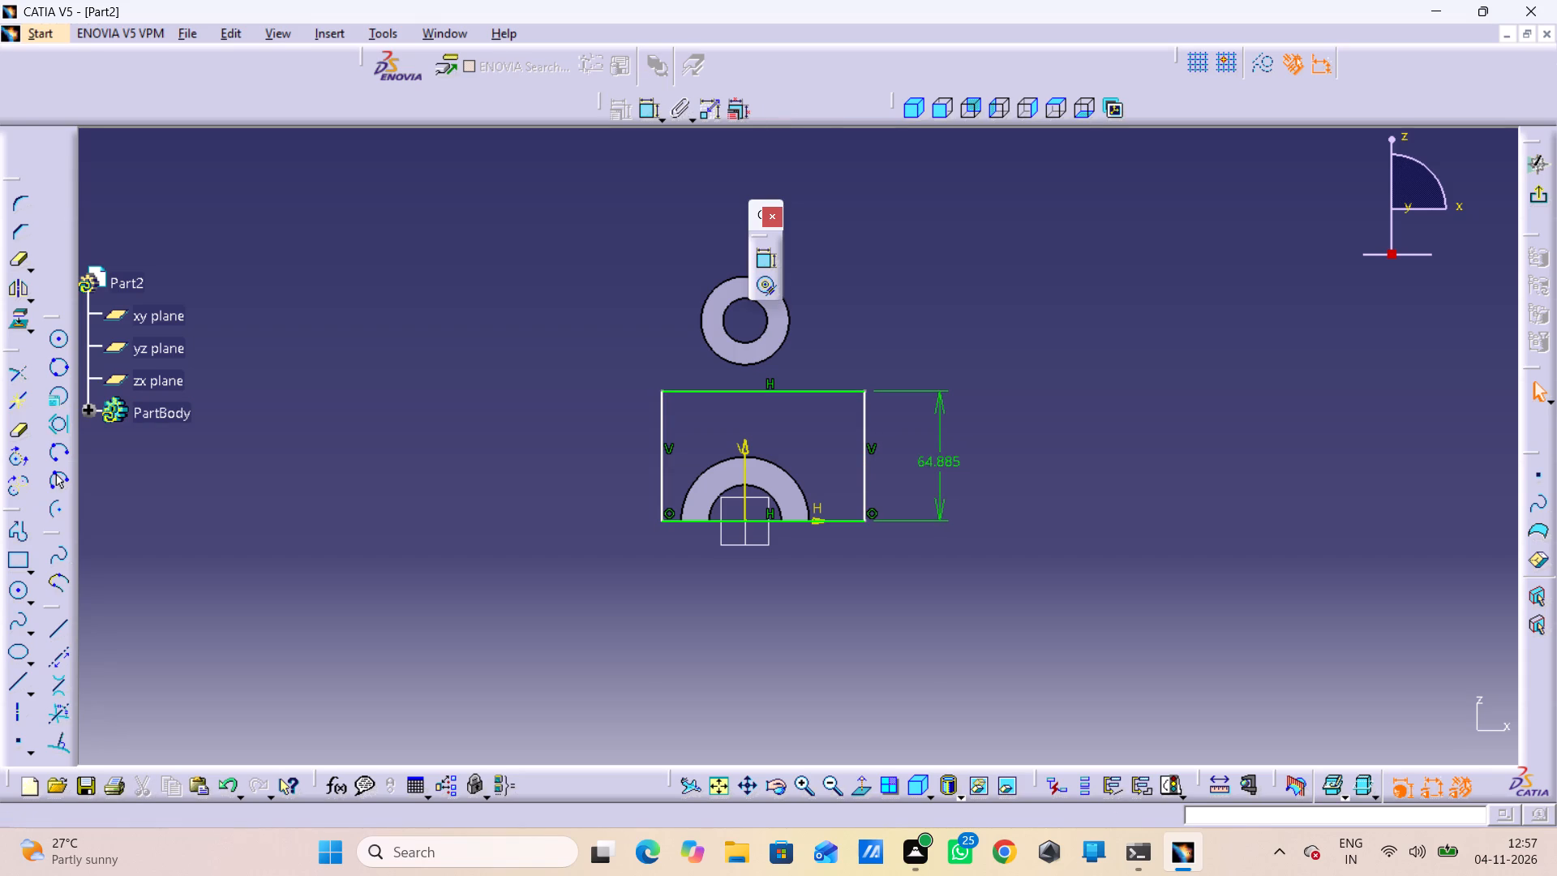
{"action": "left_click_drag", "start_coordinate": [754, 208], "coordinate": [766, 163]}
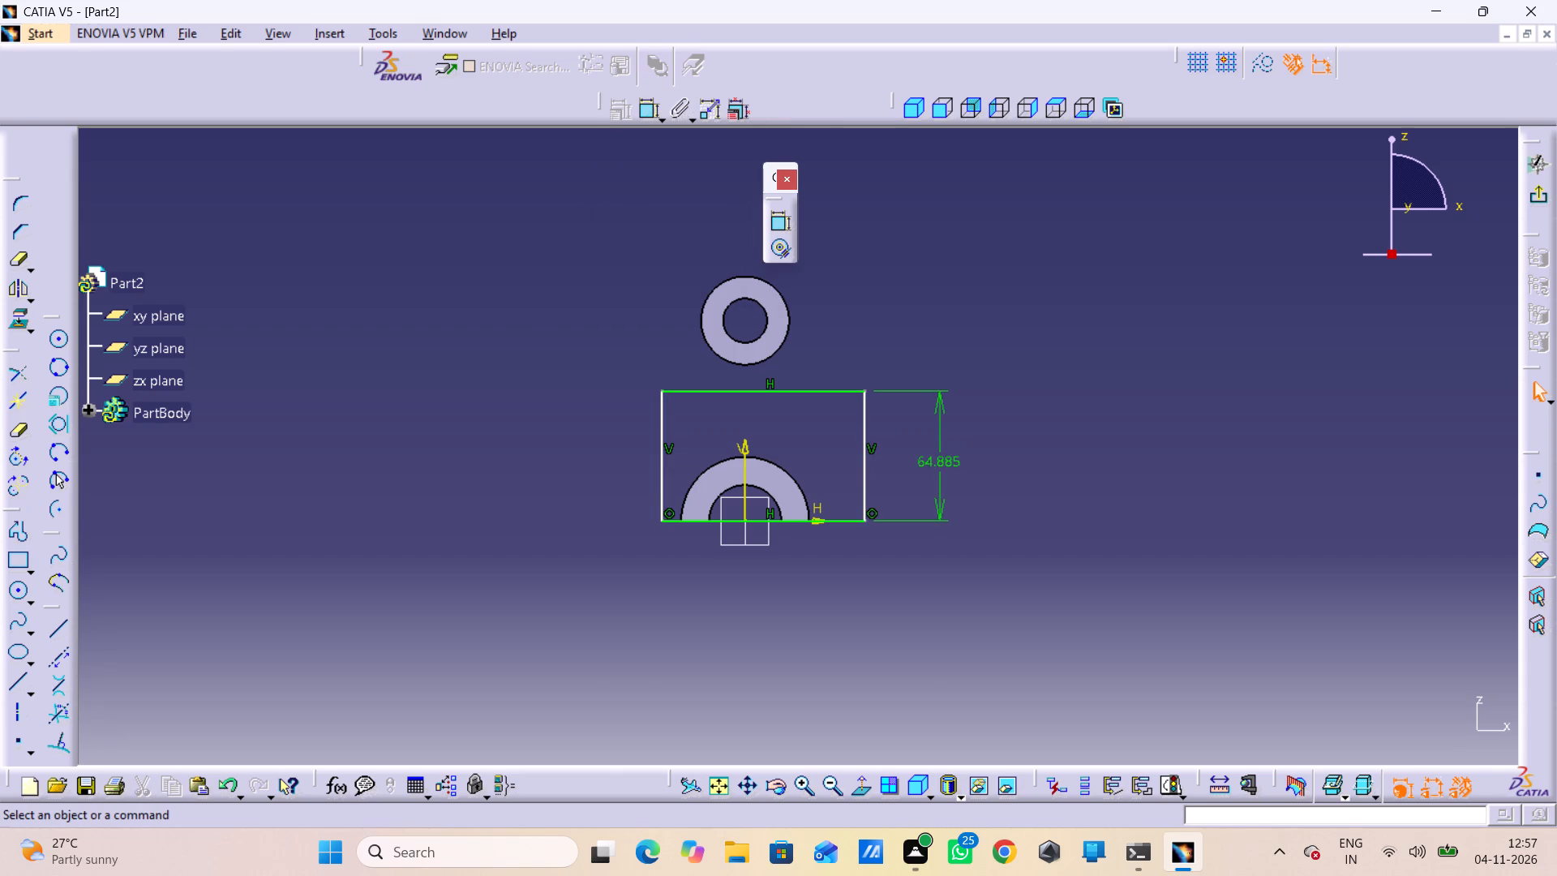
{"action": "left_click", "coordinate": [790, 182]}
{"action": "double_click", "coordinate": [648, 117]}
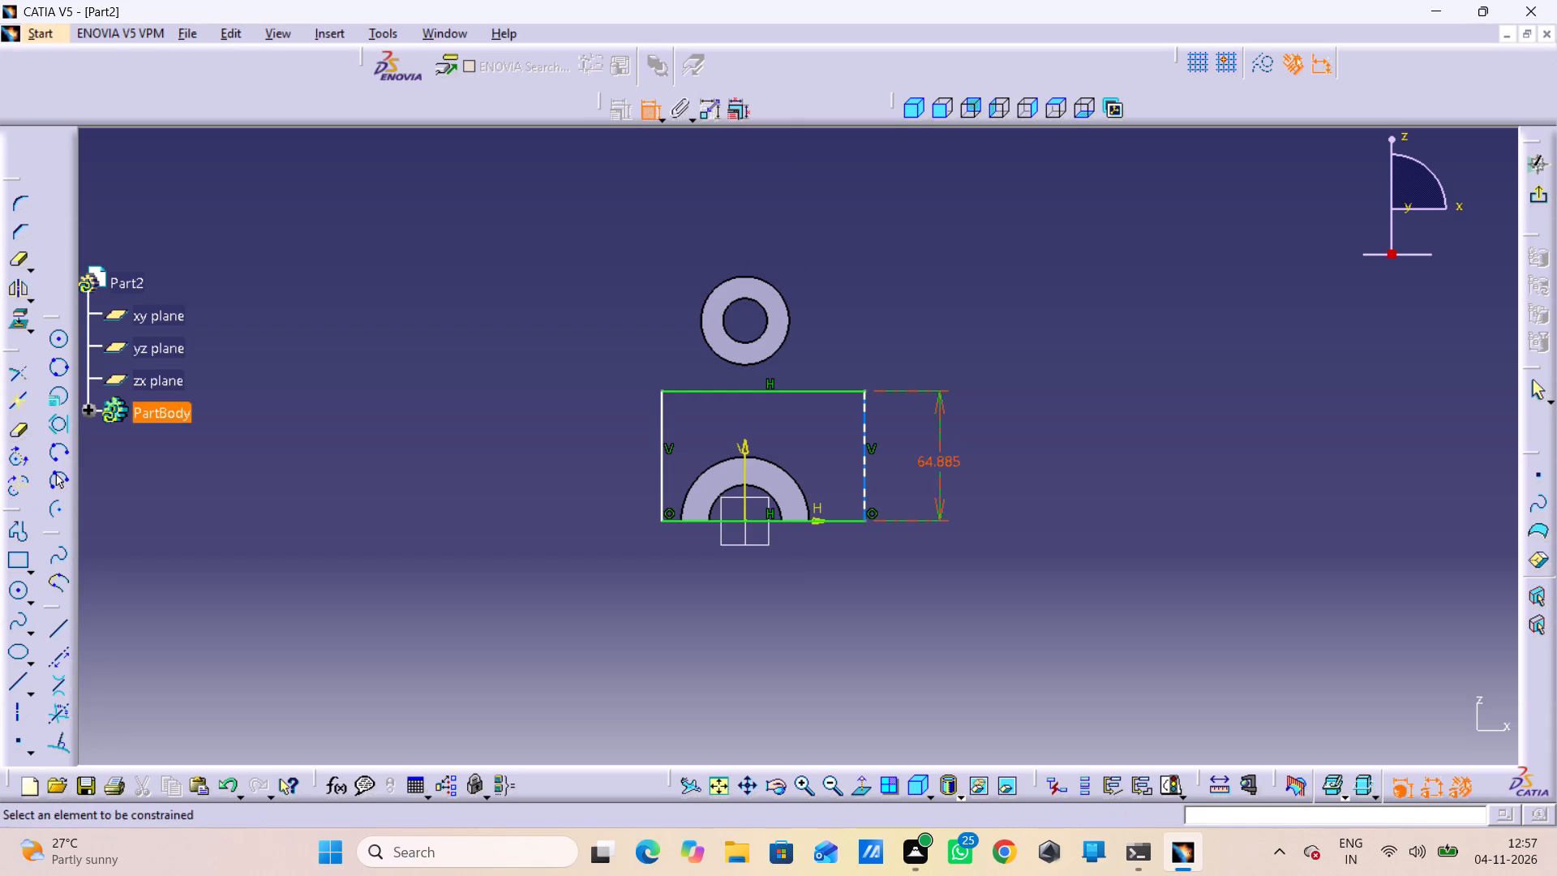
{"action": "left_click", "coordinate": [861, 442]}
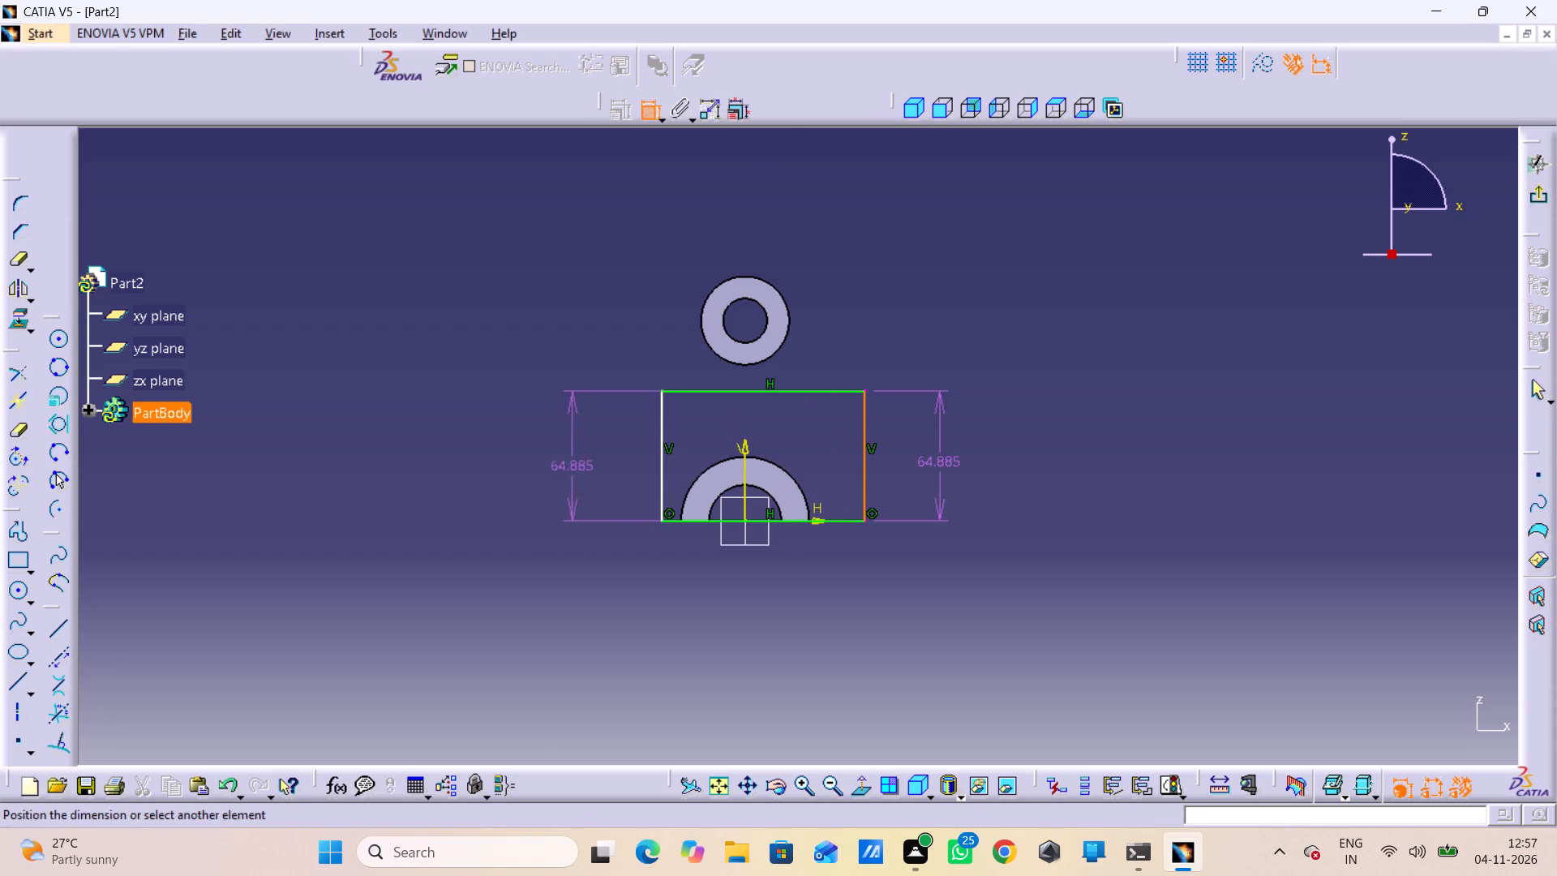
{"action": "left_click", "coordinate": [665, 426]}
{"action": "right_click_drag", "start_coordinate": [826, 476], "coordinate": [847, 517]}
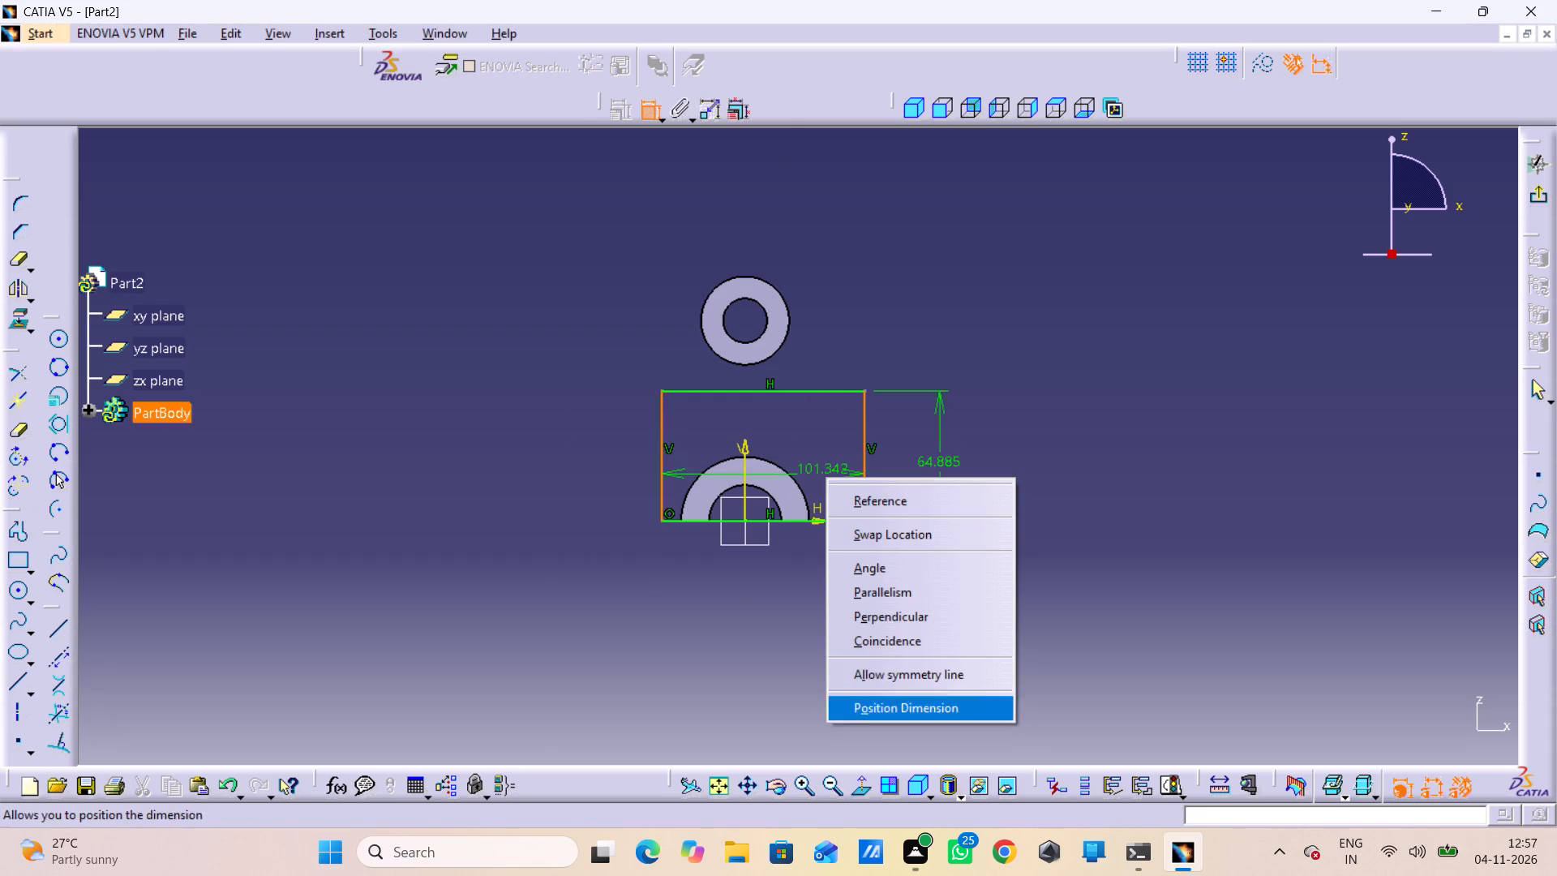
{"action": "left_click", "coordinate": [915, 678]}
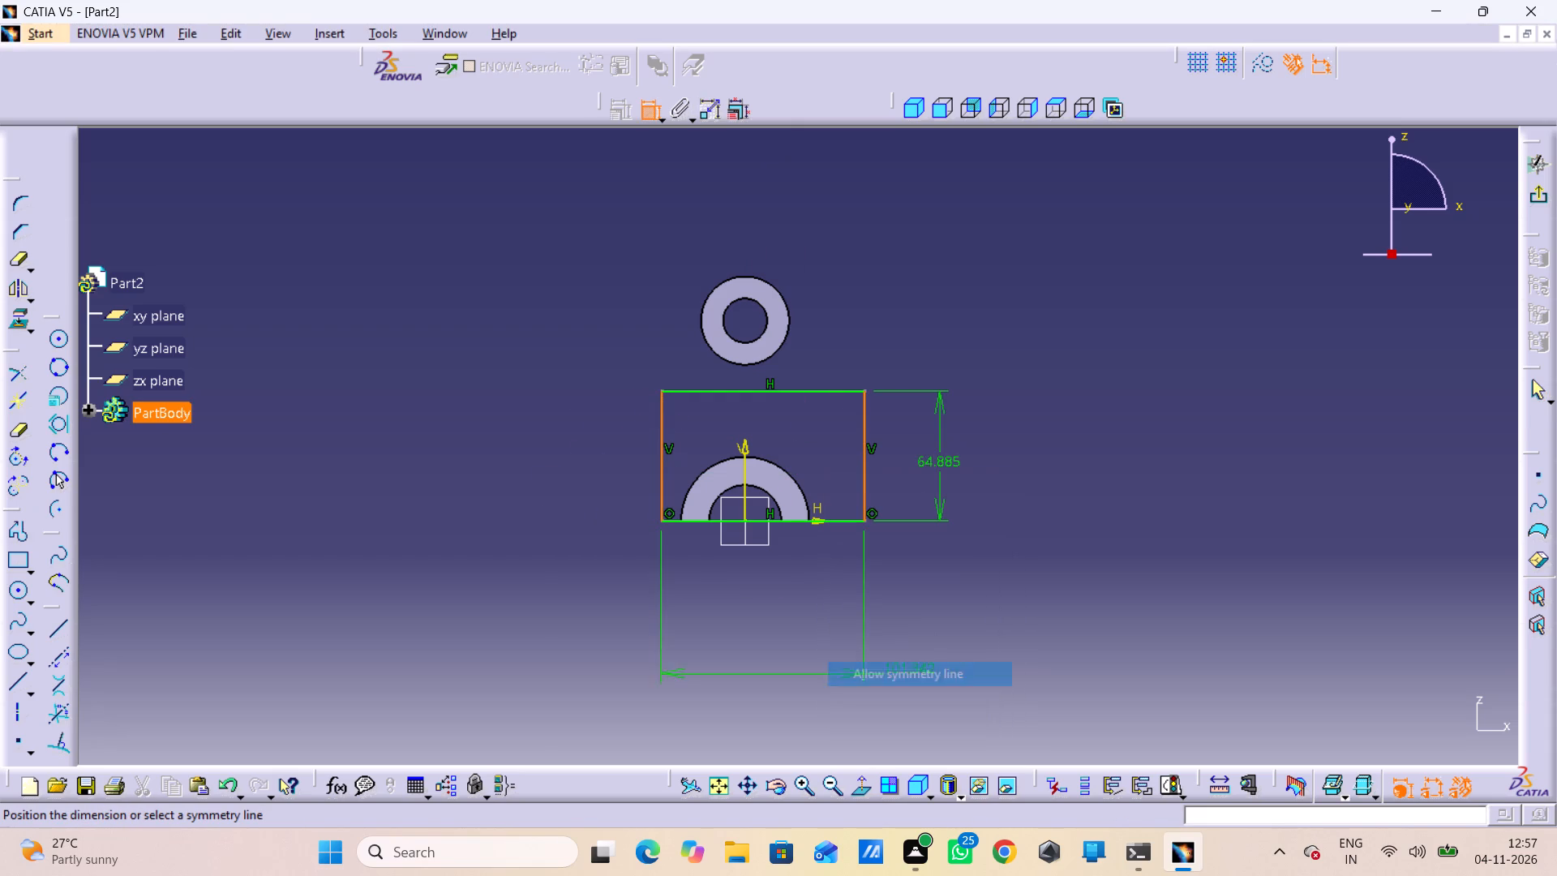
{"action": "left_click", "coordinate": [746, 454]}
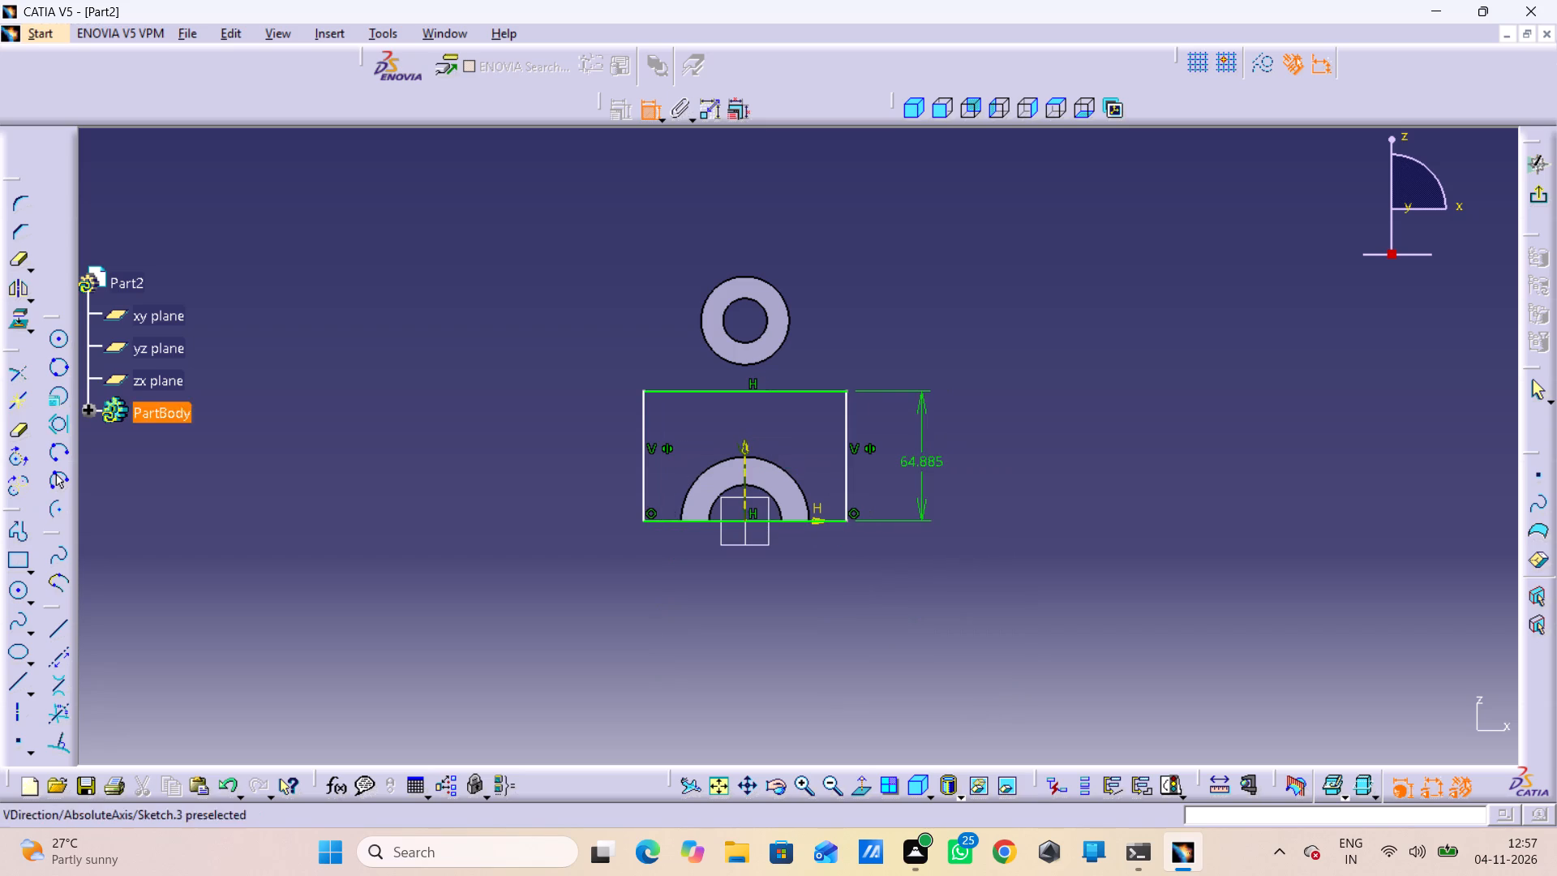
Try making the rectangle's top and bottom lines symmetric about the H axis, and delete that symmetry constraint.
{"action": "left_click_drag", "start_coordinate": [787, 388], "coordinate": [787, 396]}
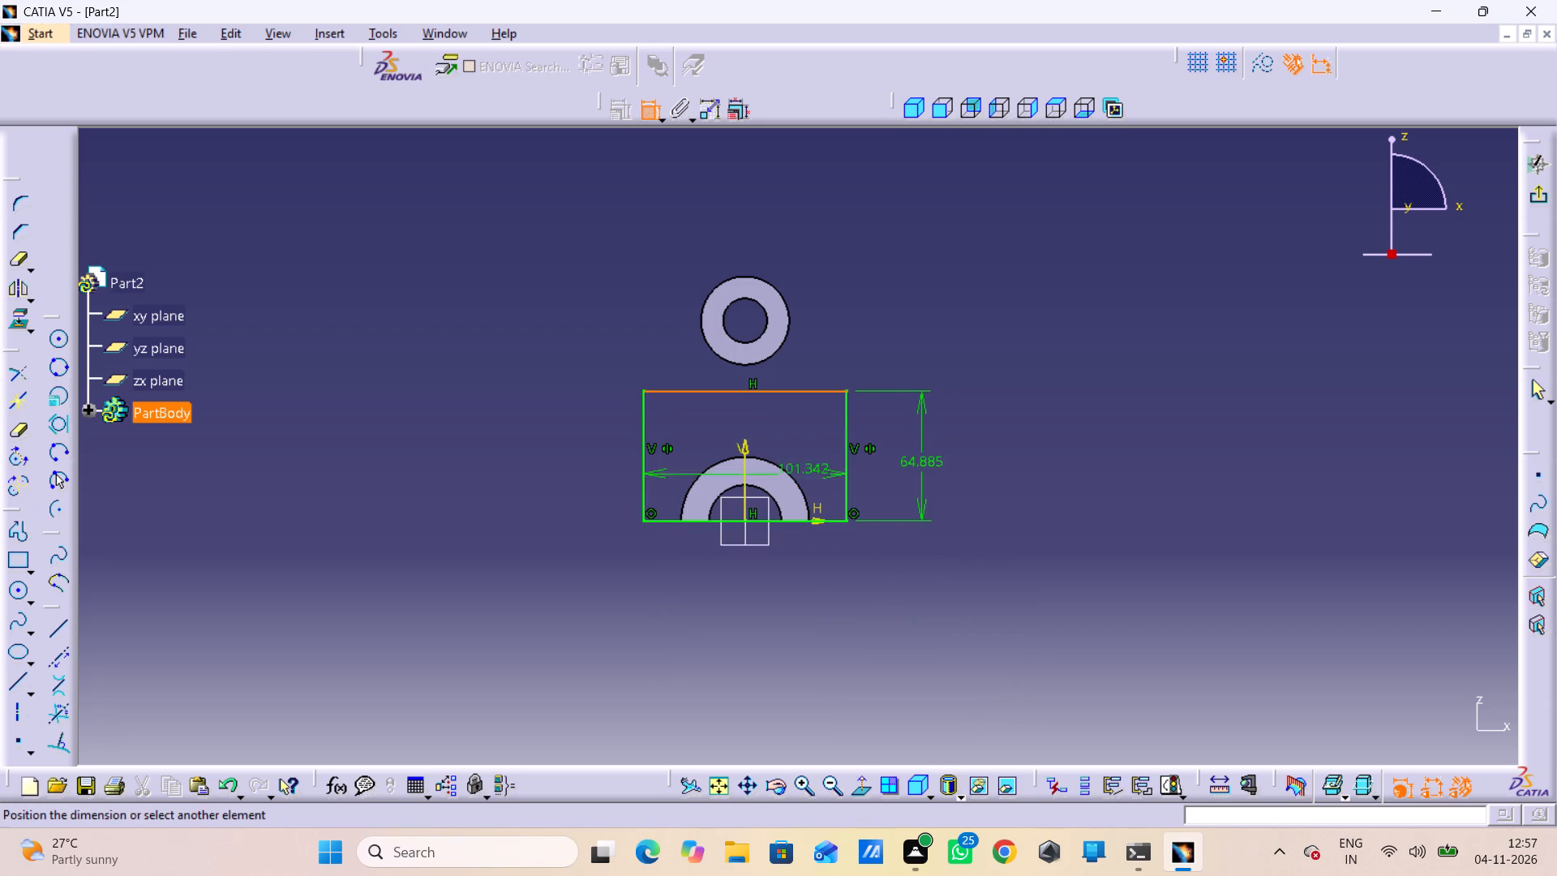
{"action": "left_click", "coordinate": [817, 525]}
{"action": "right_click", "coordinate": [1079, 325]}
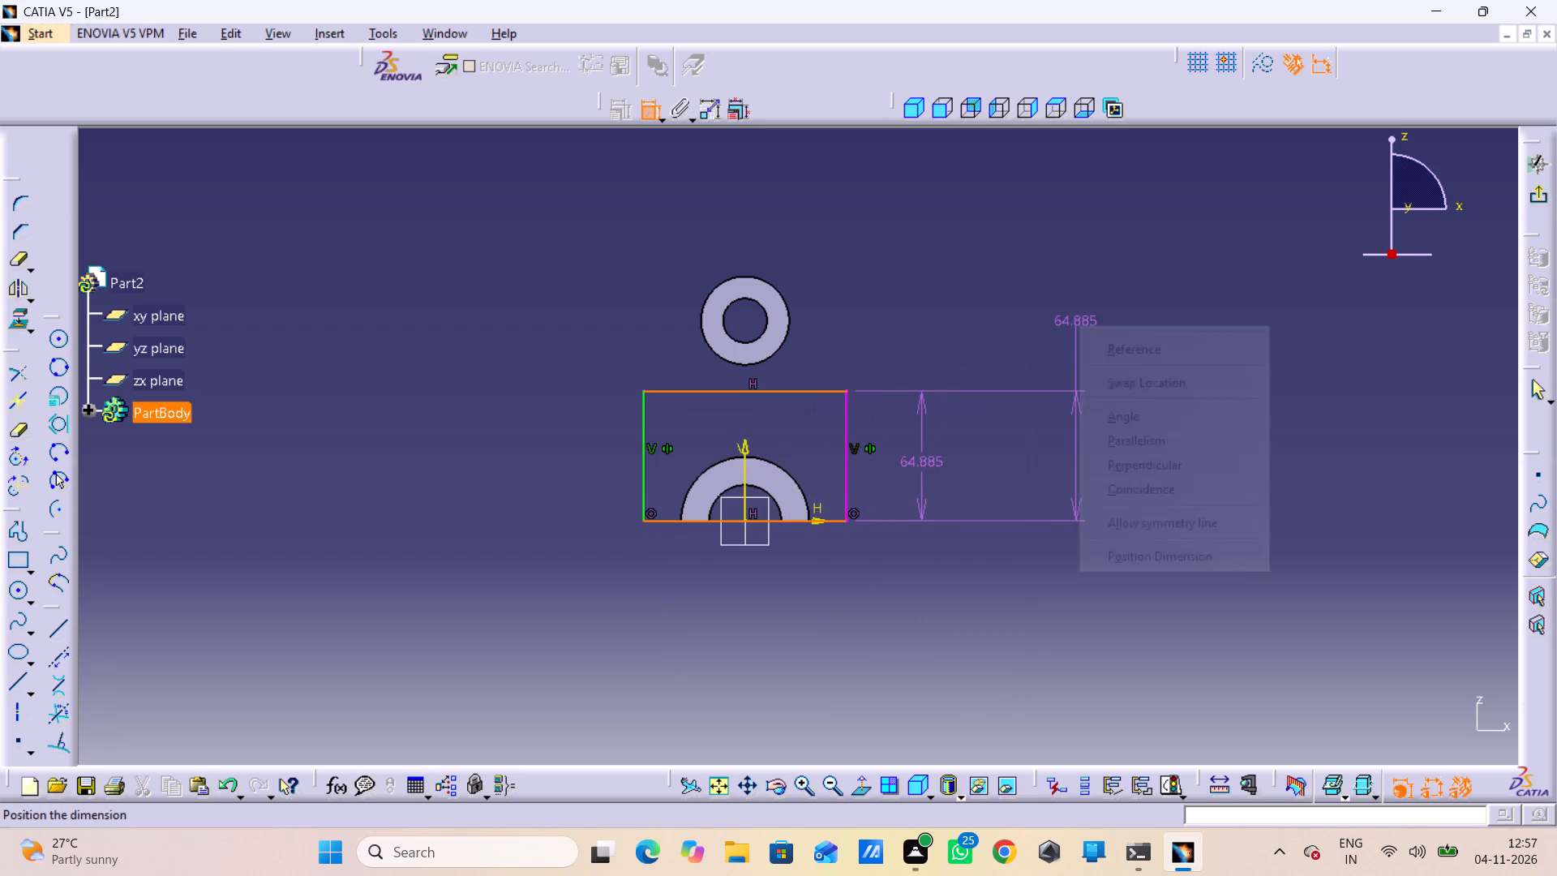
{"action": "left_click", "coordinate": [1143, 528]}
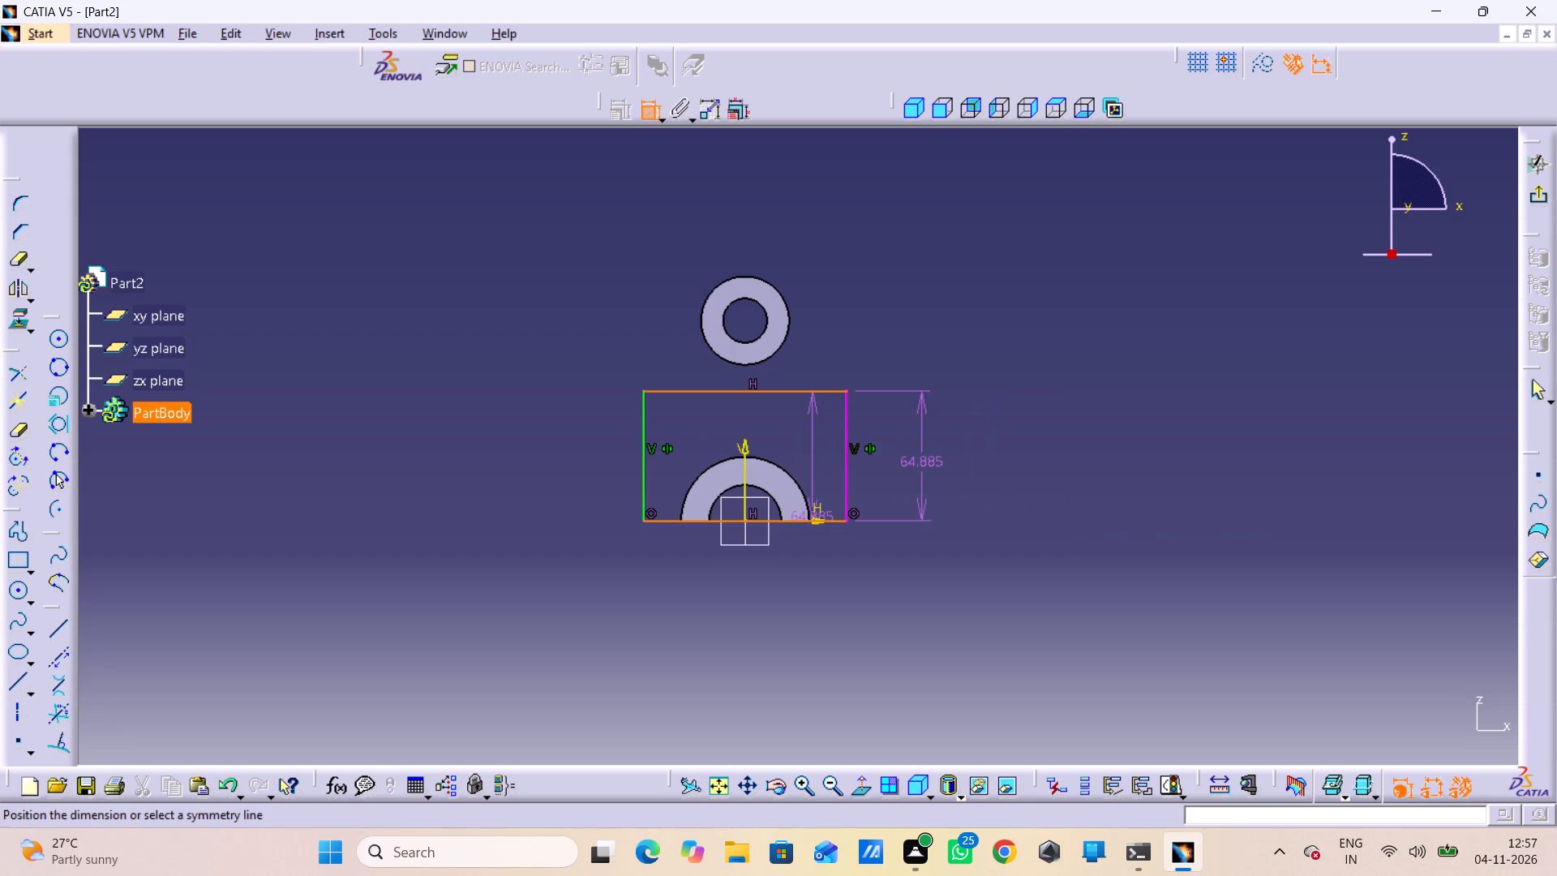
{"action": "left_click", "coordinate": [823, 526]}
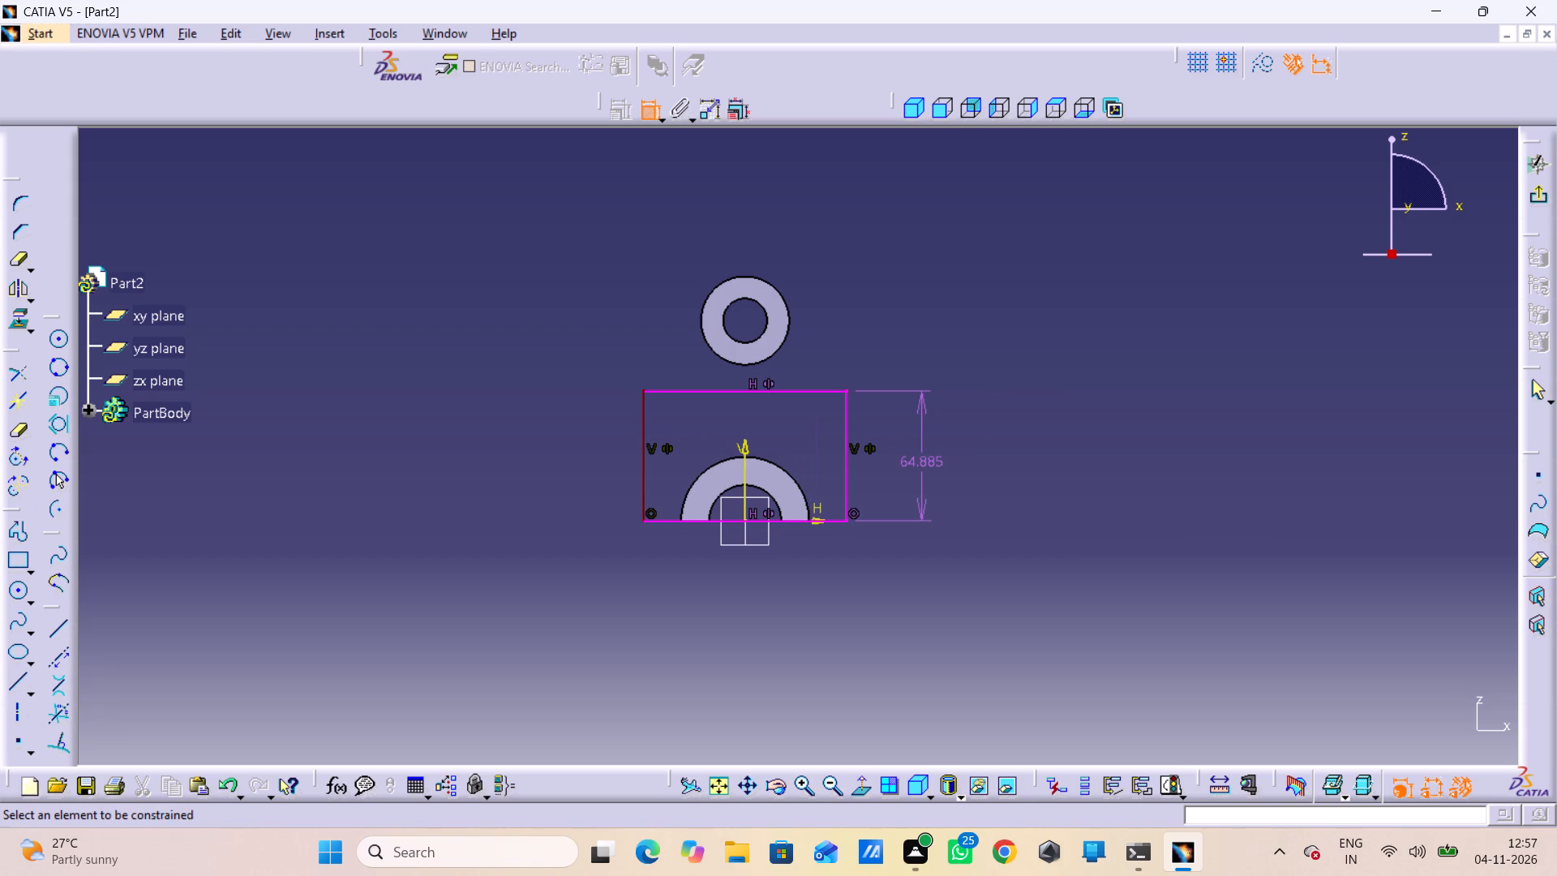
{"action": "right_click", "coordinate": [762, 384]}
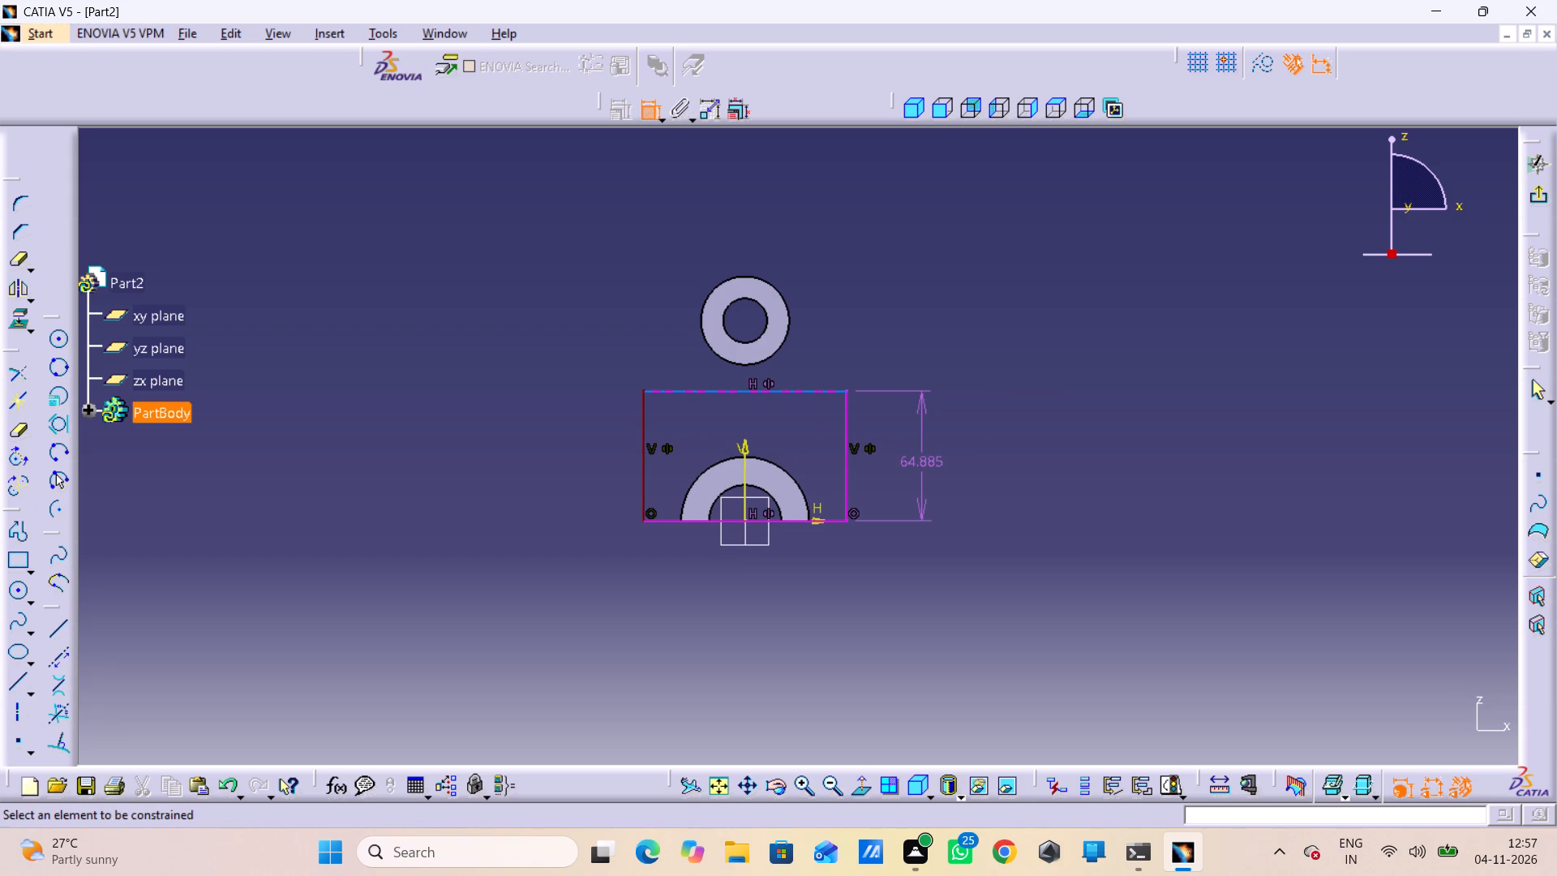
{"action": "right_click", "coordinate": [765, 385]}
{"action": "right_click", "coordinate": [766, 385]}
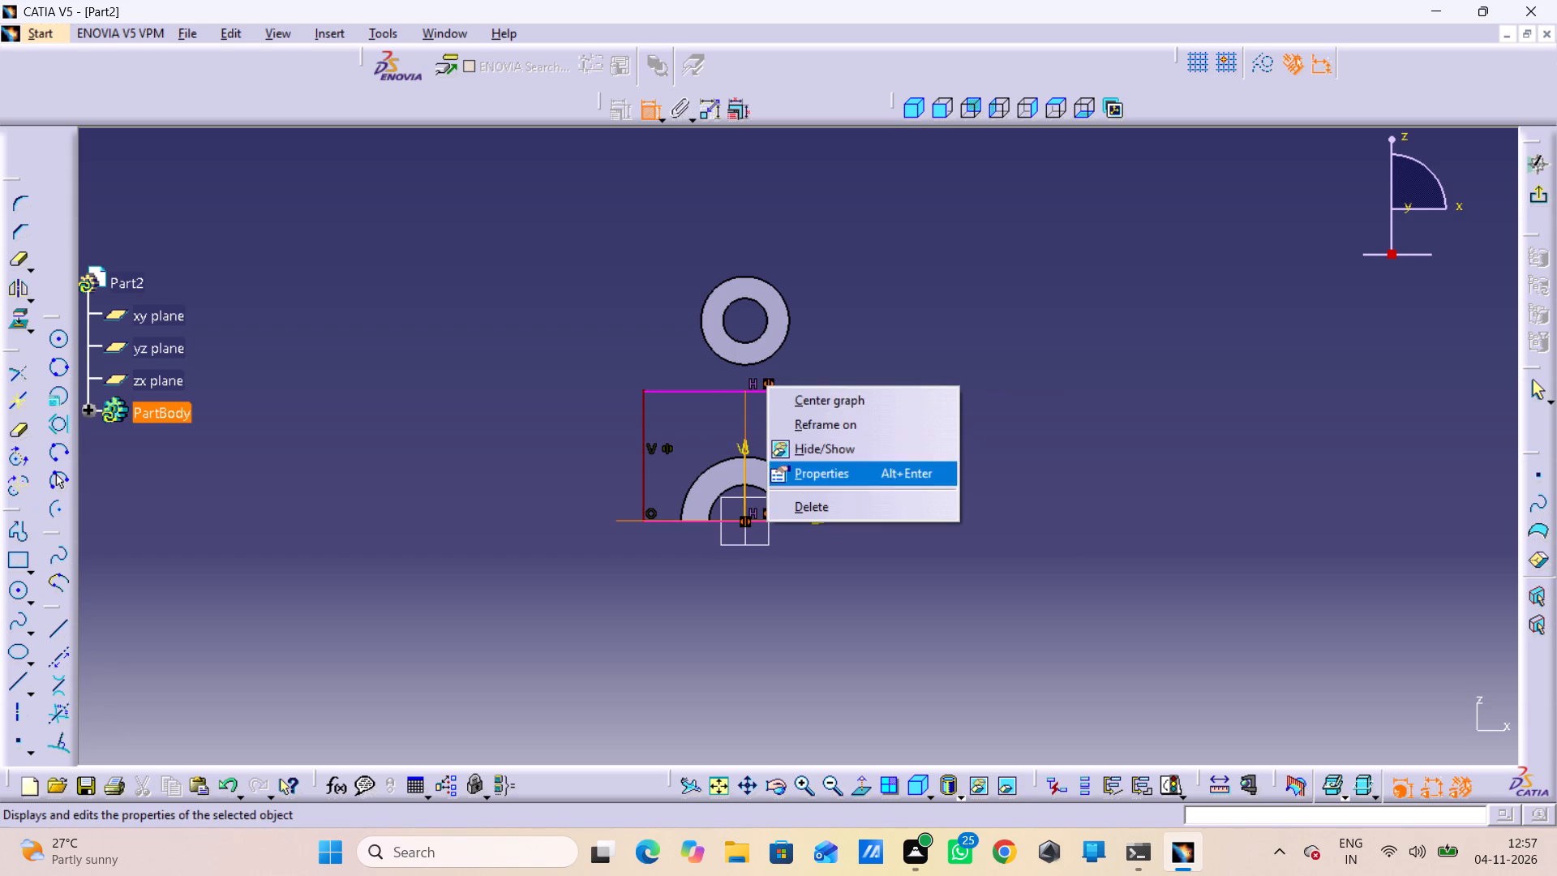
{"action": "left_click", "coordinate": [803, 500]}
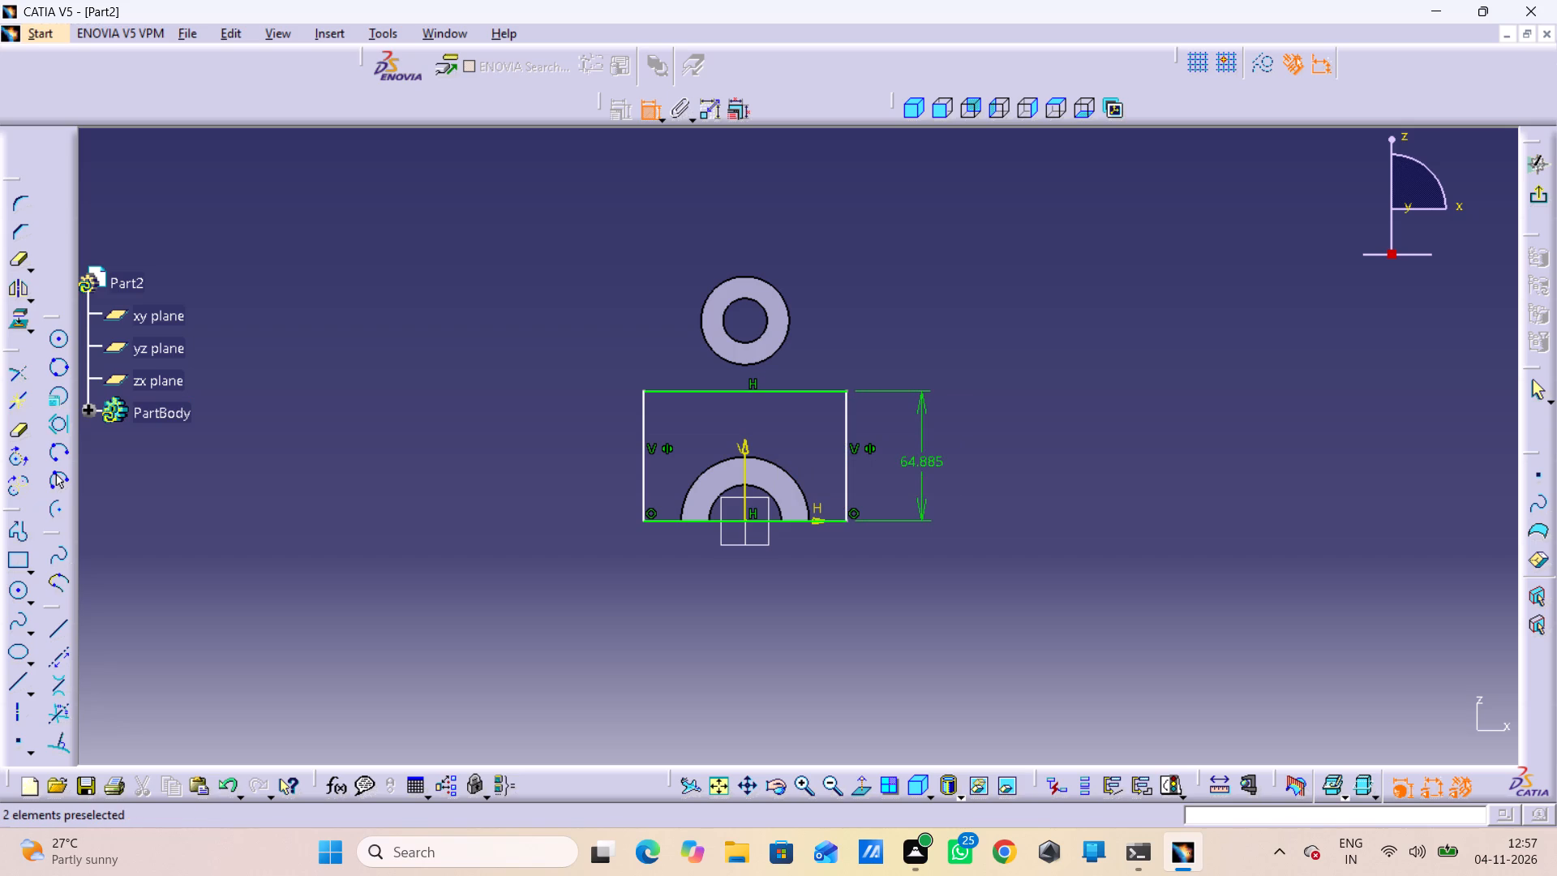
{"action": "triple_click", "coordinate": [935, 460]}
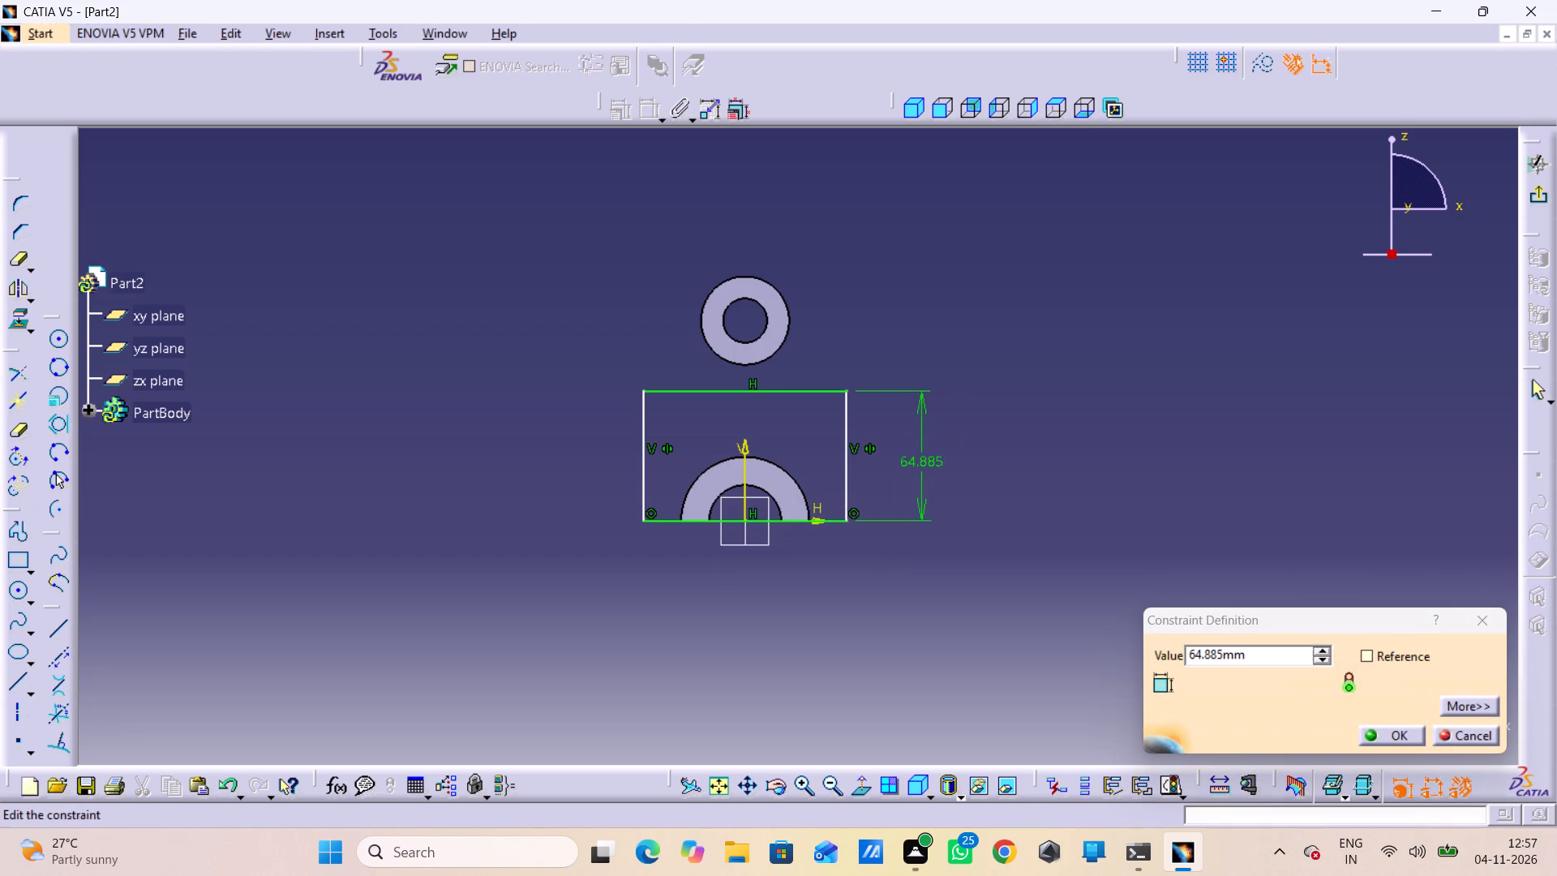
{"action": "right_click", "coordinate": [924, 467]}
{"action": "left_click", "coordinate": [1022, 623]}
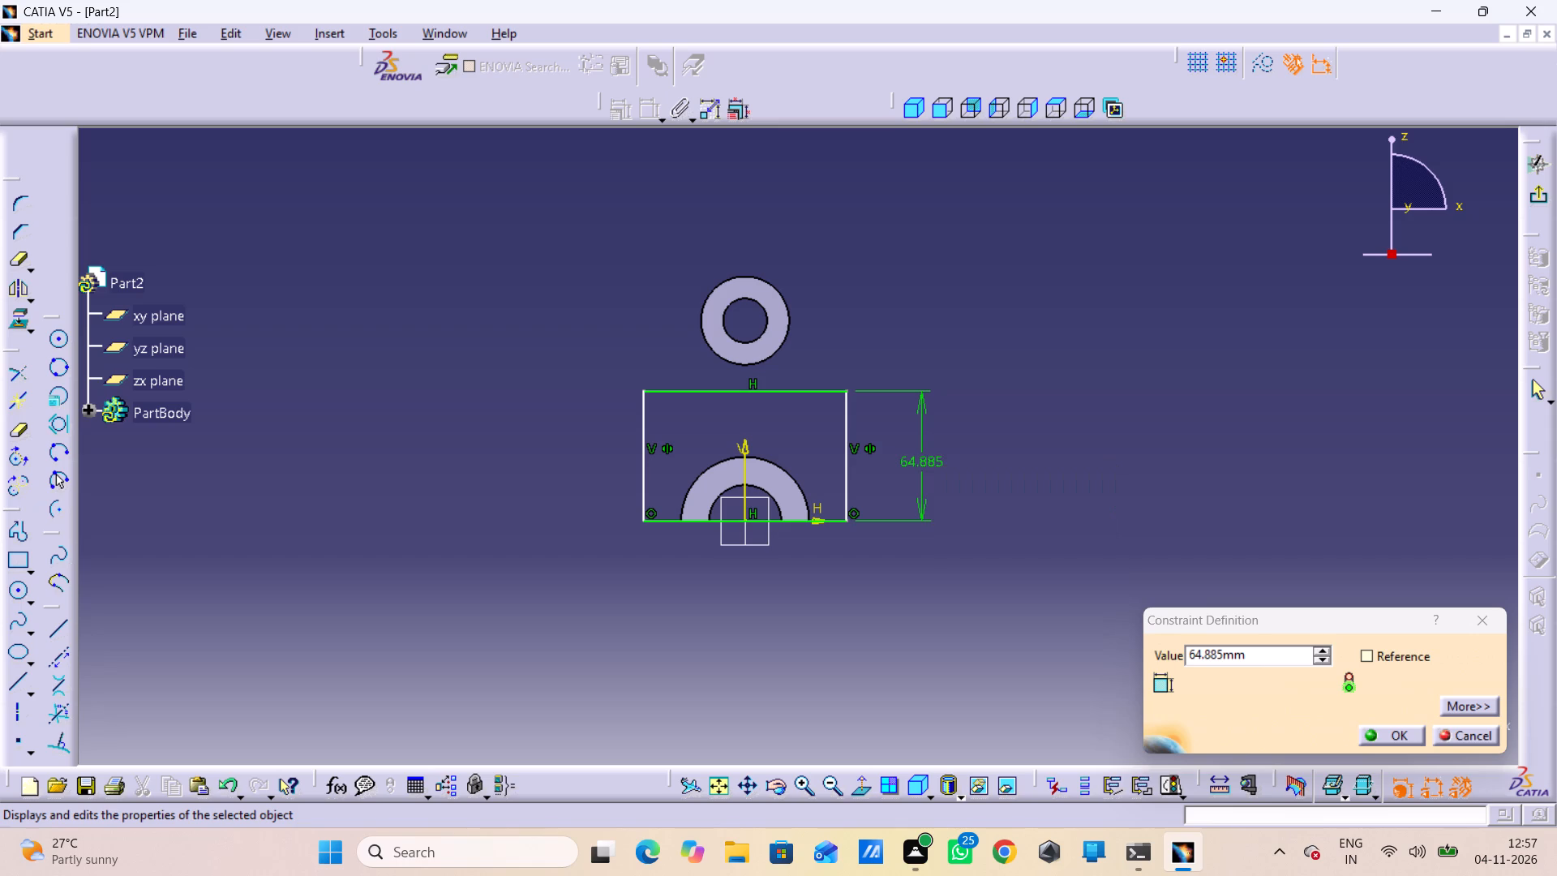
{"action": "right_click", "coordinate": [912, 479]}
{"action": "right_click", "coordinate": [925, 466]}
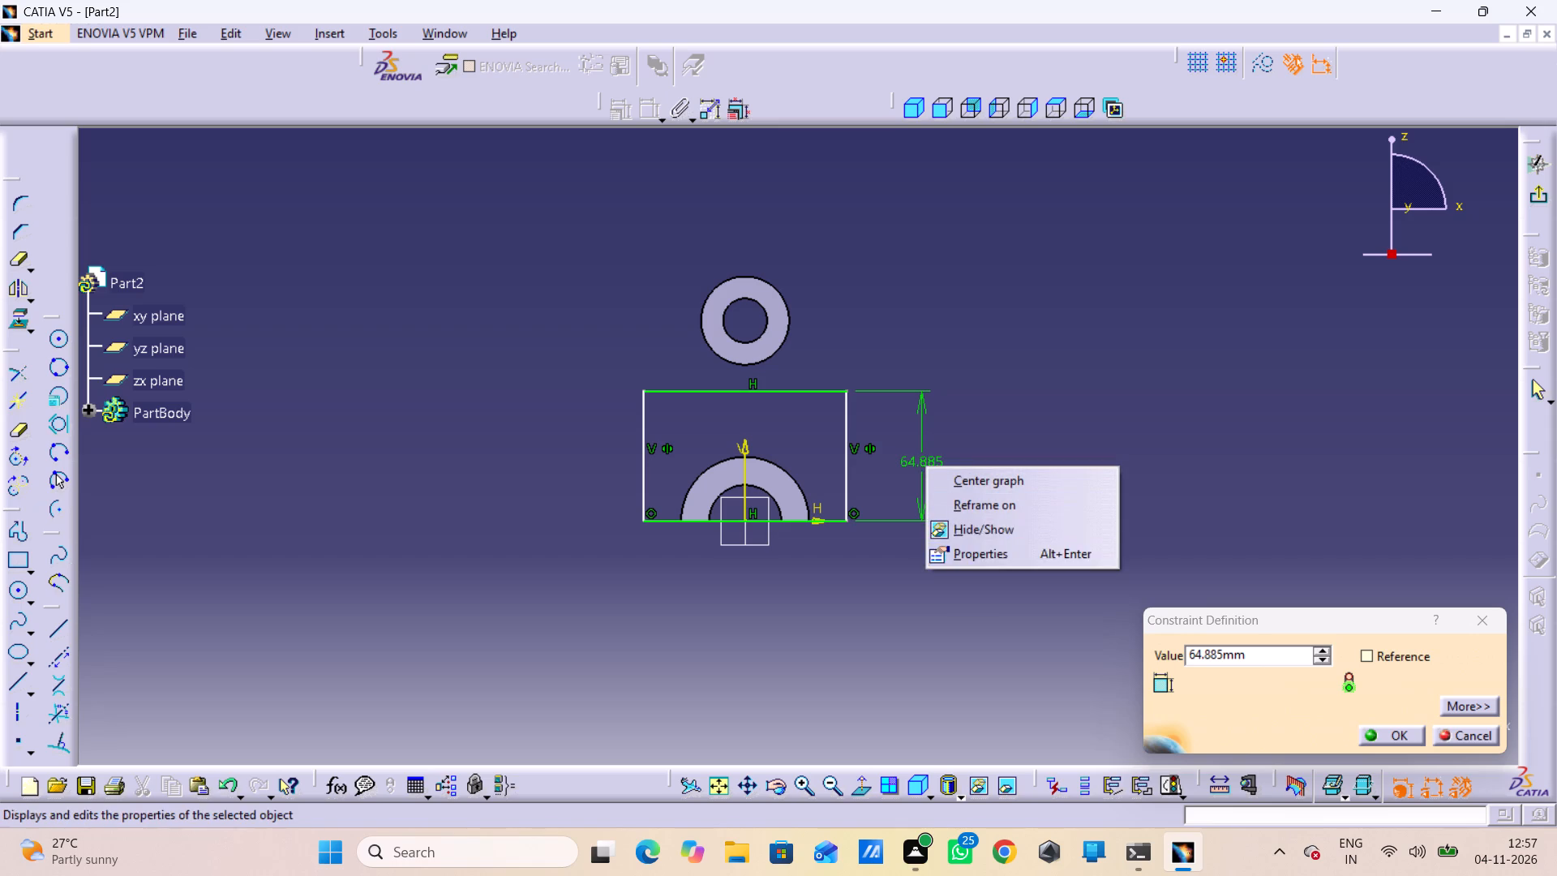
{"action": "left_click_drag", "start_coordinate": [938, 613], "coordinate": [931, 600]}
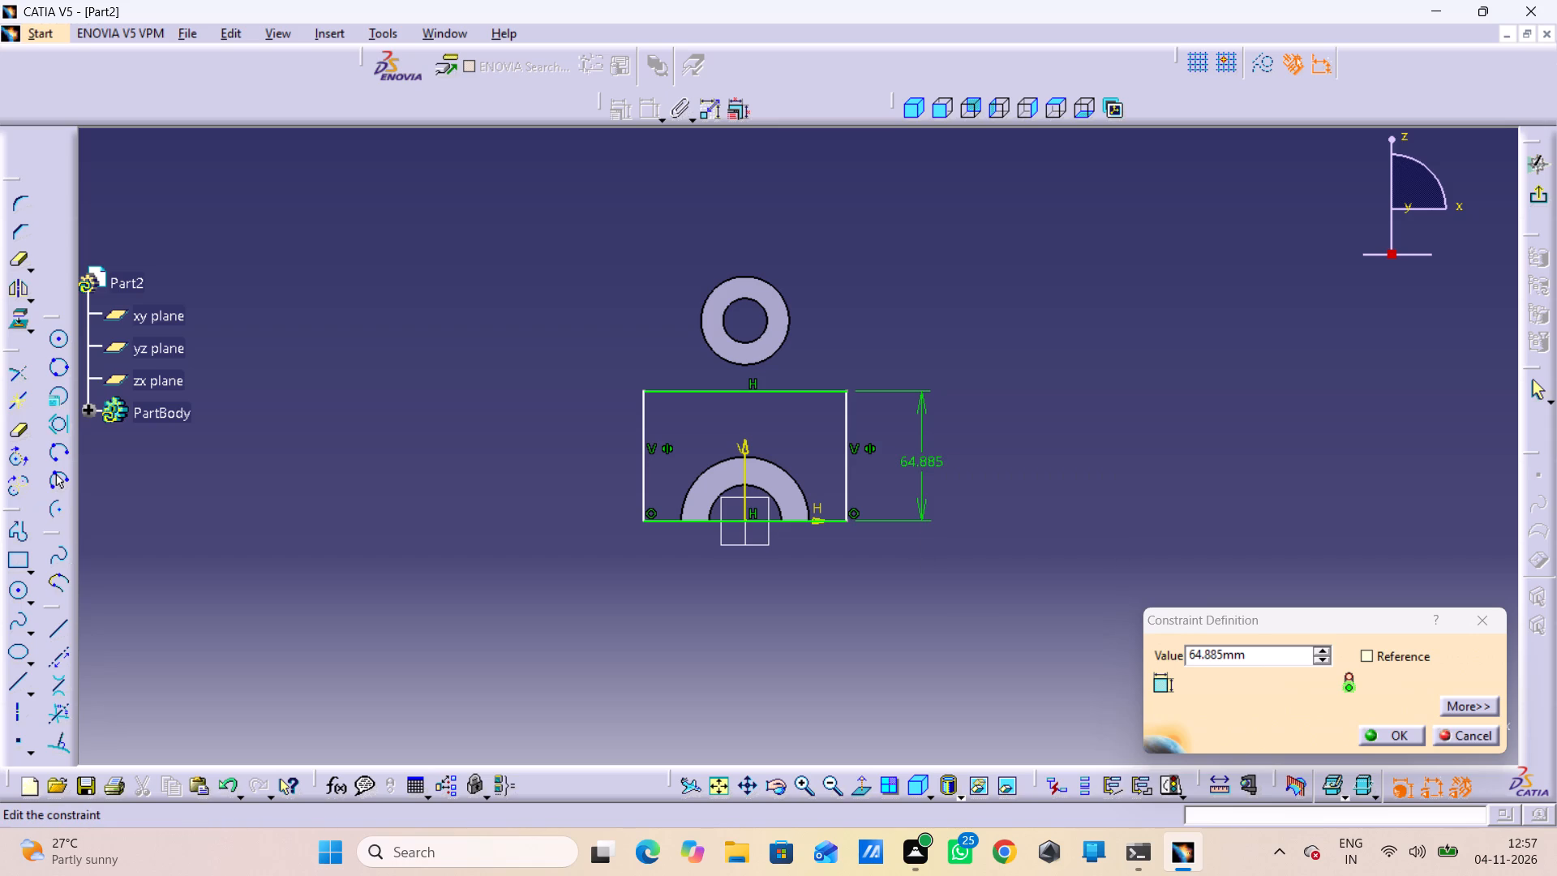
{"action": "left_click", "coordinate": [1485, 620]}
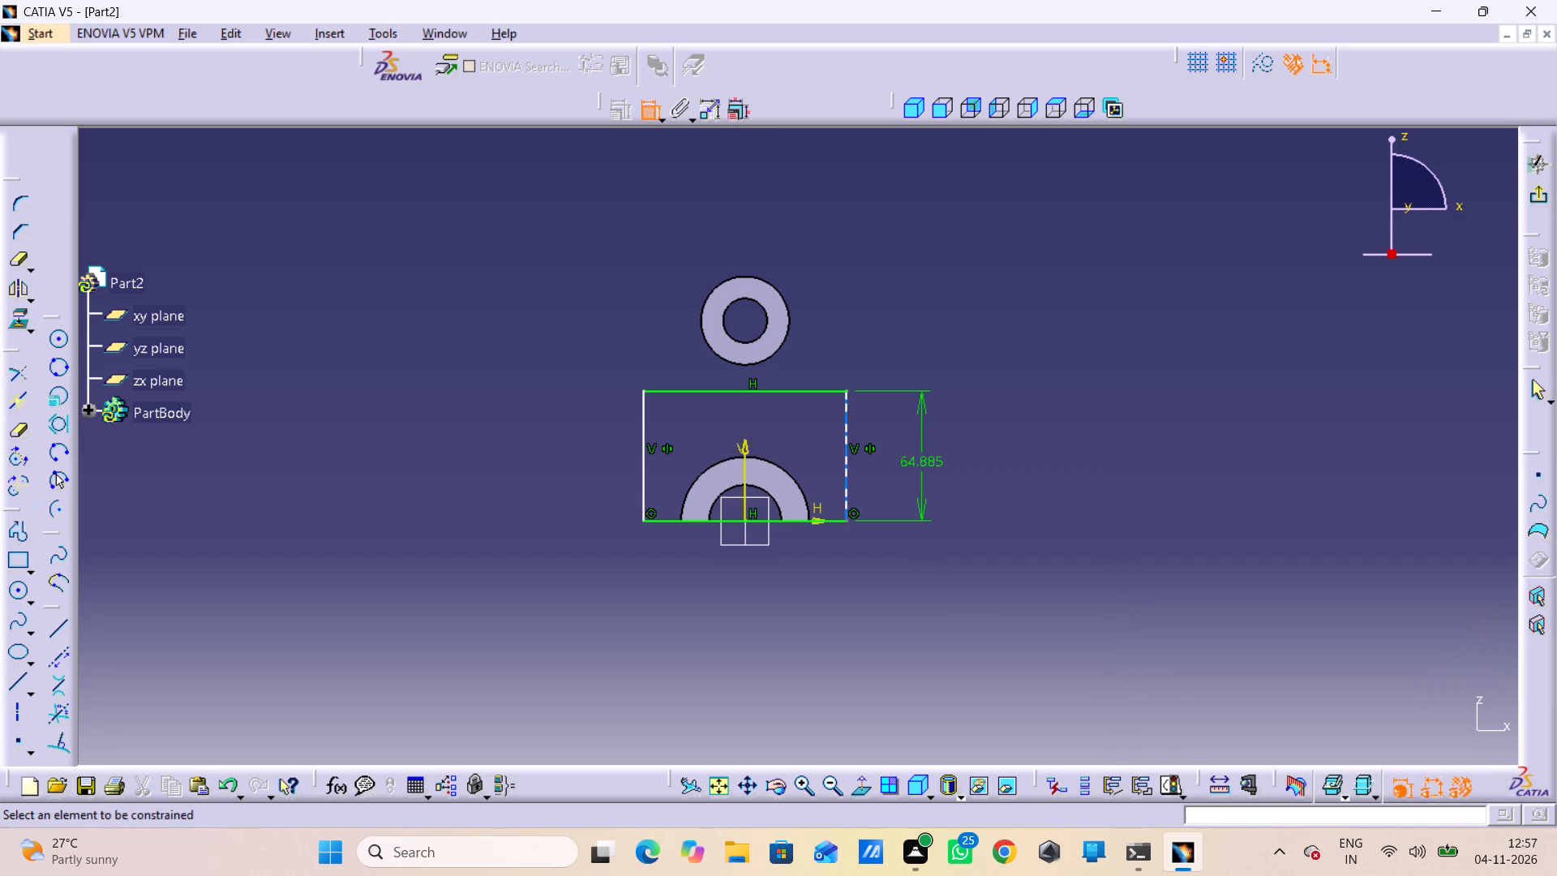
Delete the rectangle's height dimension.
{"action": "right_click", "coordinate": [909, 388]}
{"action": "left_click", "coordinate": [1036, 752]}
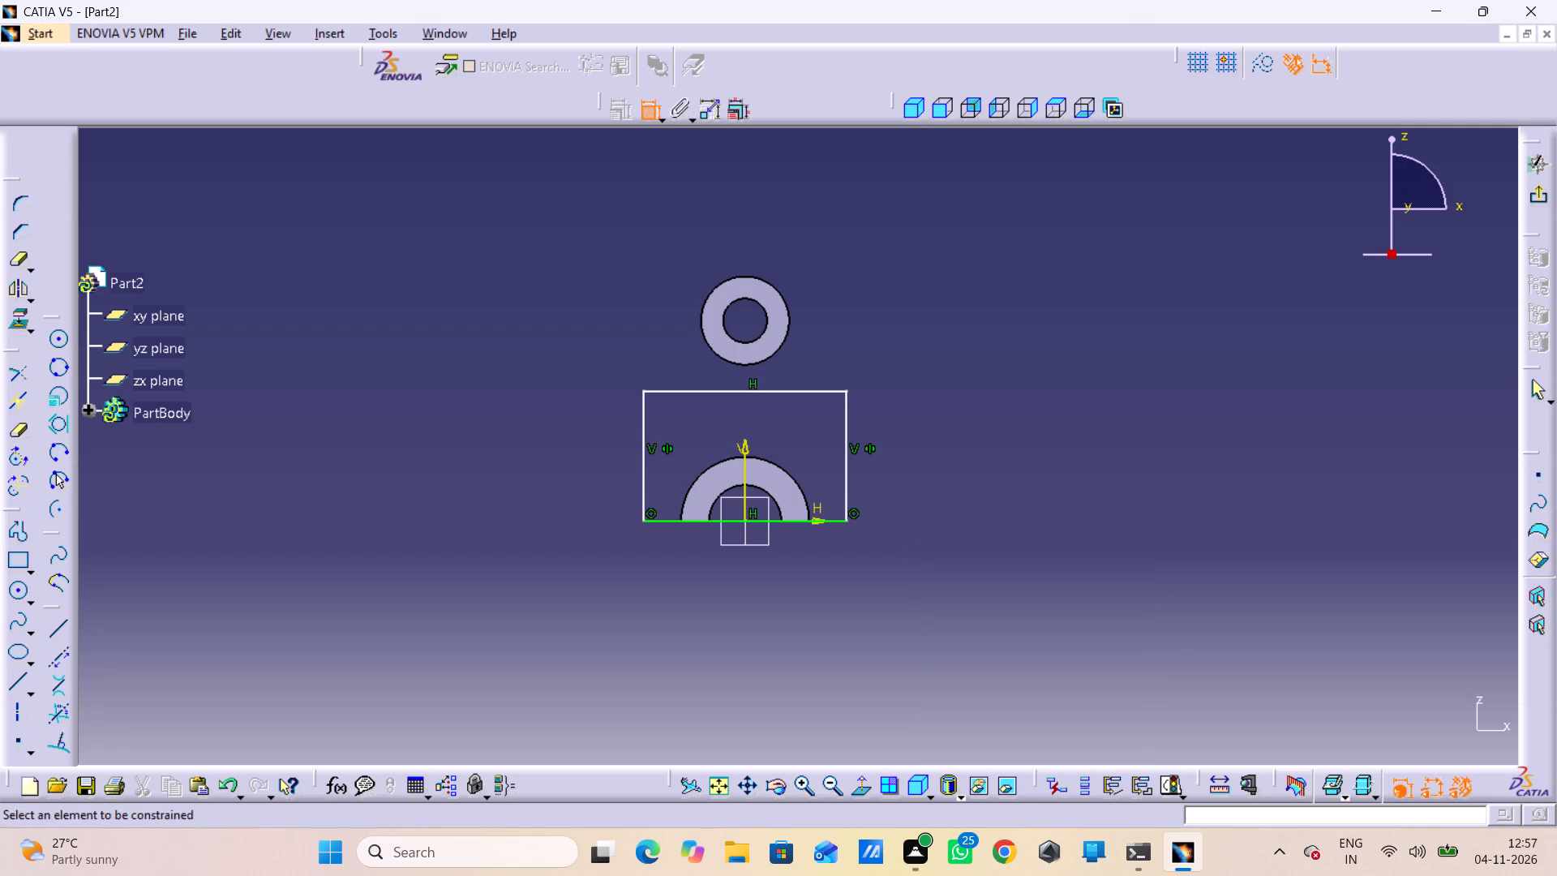
Dimension the height of the rectangle's vertical side on the positive H side and set it to 66 mm.
{"action": "left_click", "coordinate": [847, 463]}
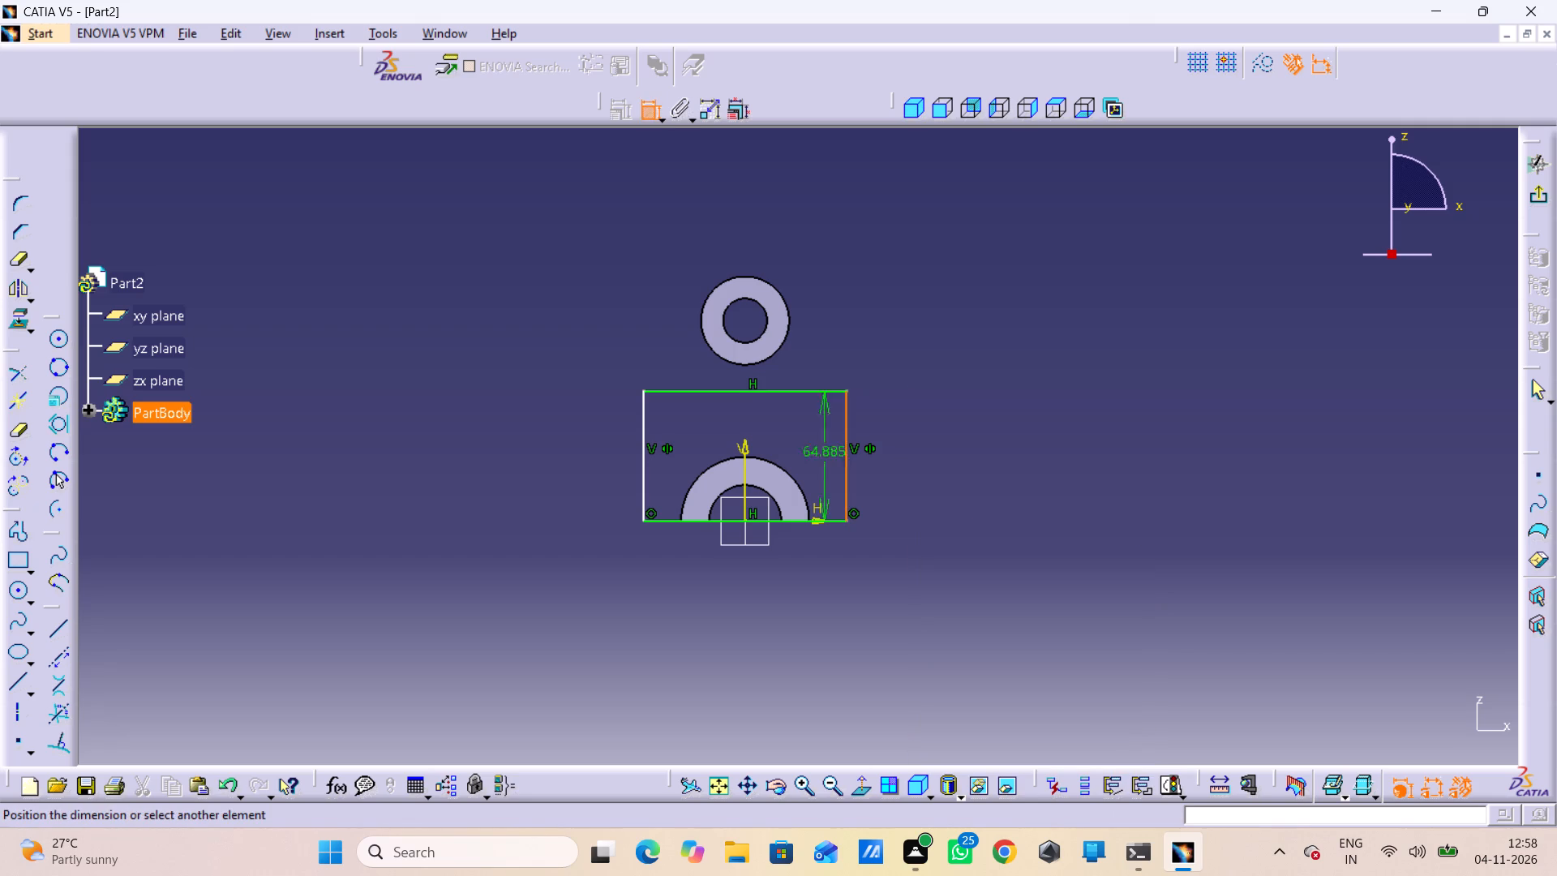
{"action": "left_click", "coordinate": [912, 471]}
{"action": "left_click", "coordinate": [915, 467]}
{"action": "double_click", "coordinate": [915, 467]}
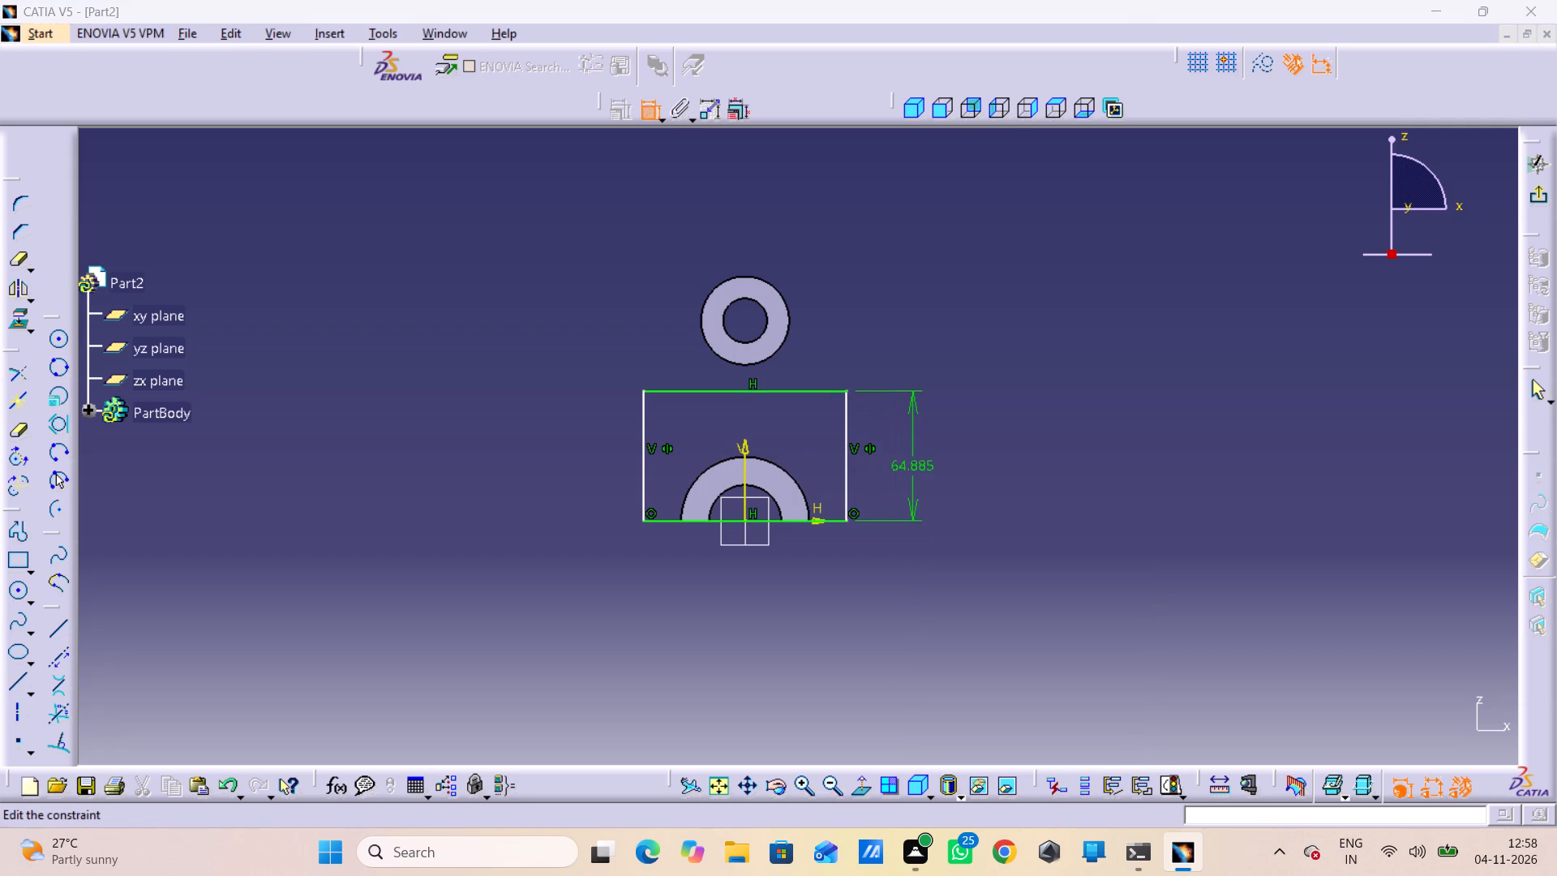
{"action": "type", "text": "66"}
{"action": "key", "text": "Return"}
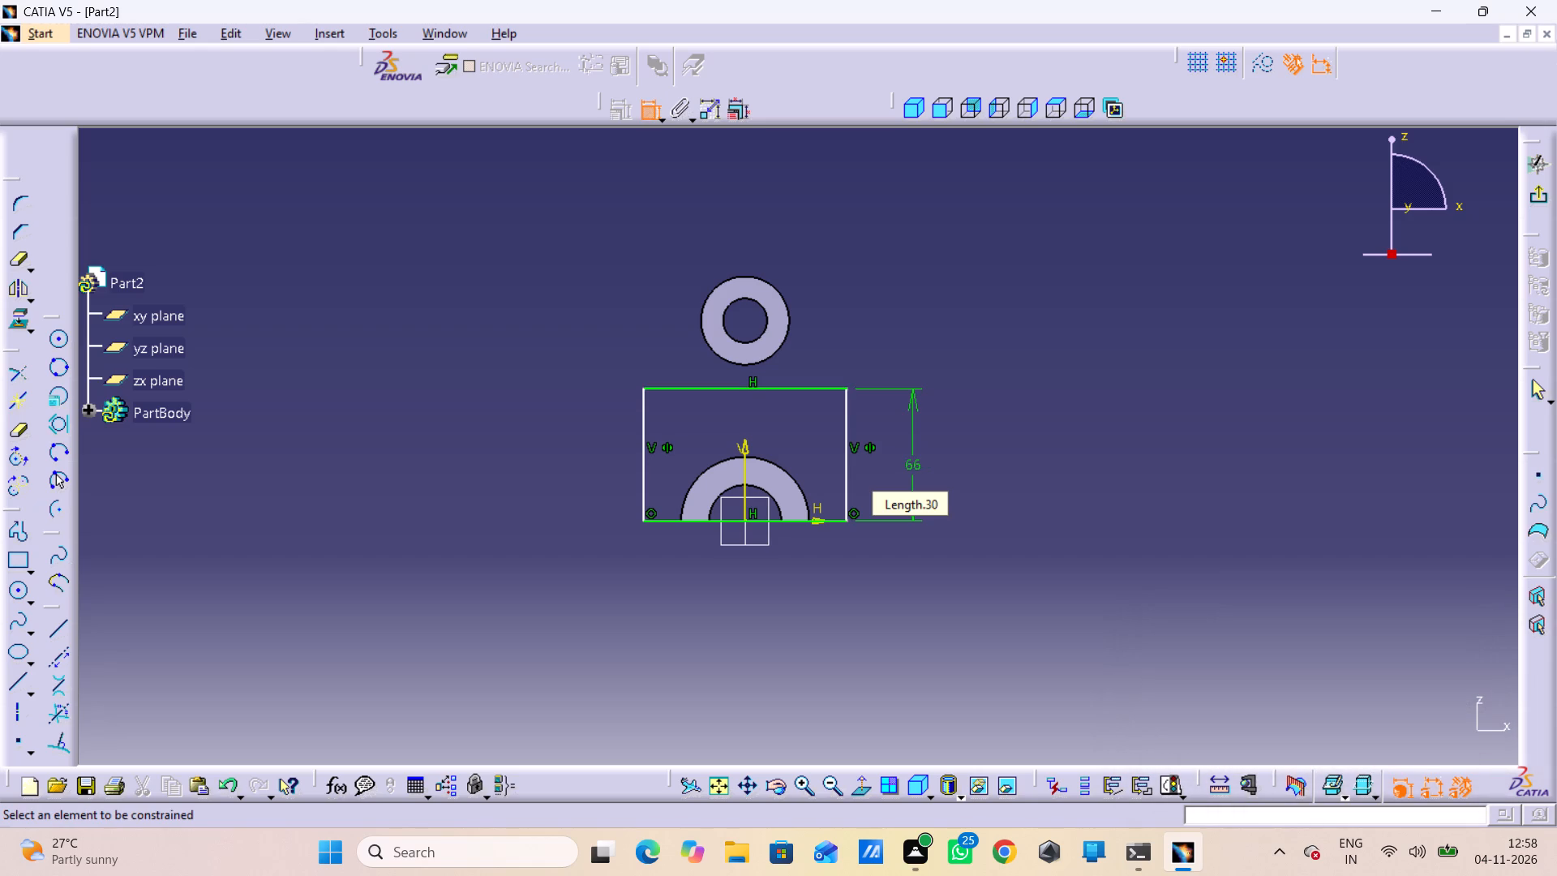
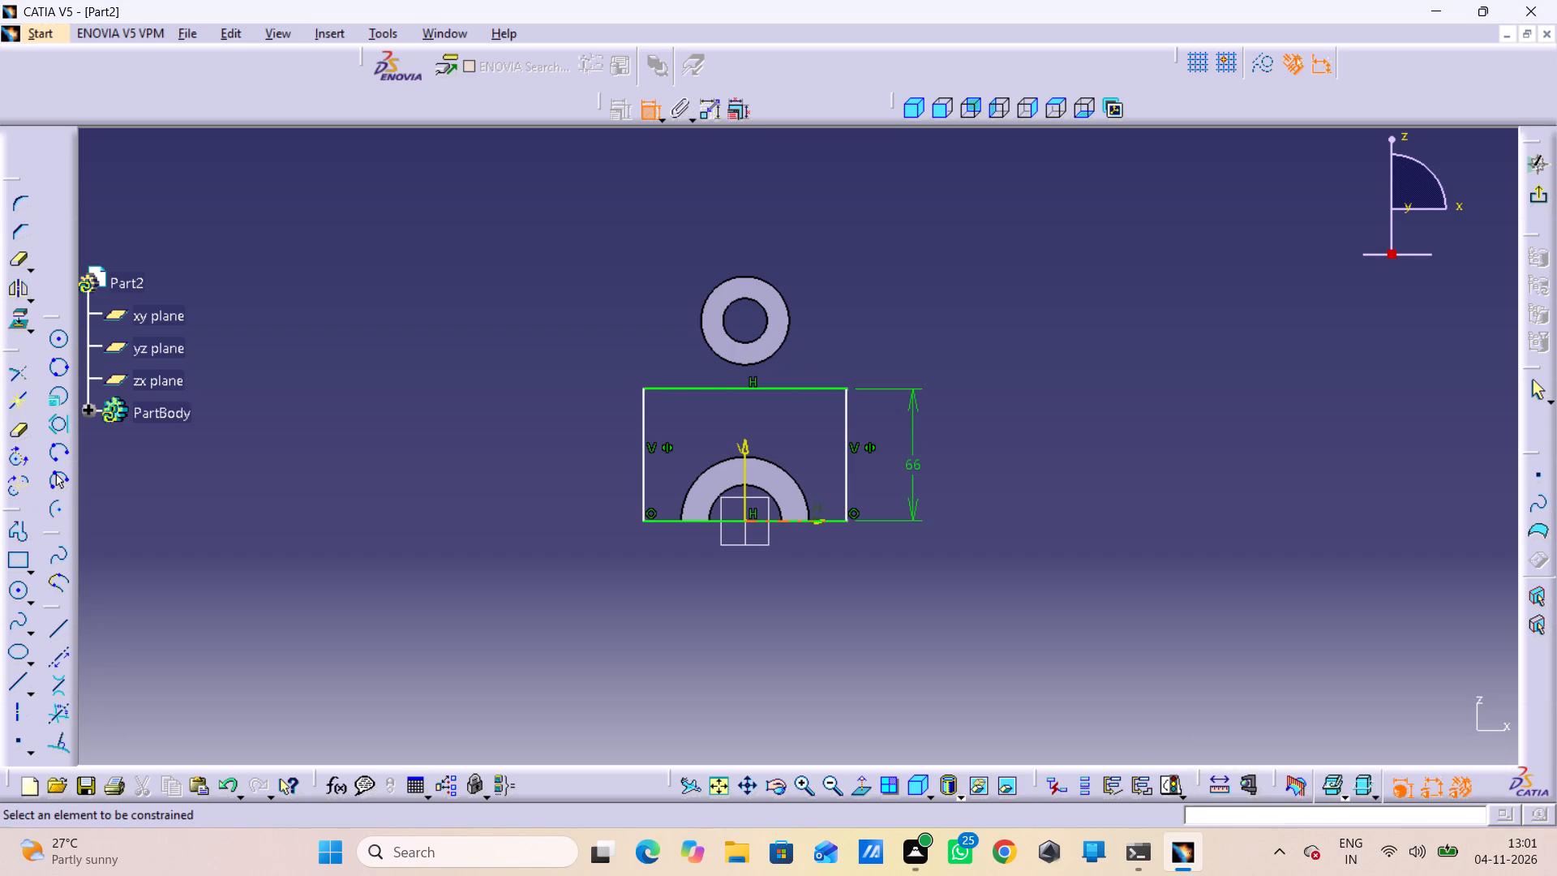
Dimension the rectangle's bottom line below the profile and set its width to 100 mm.
{"action": "left_click_drag", "start_coordinate": [774, 521], "coordinate": [775, 554]}
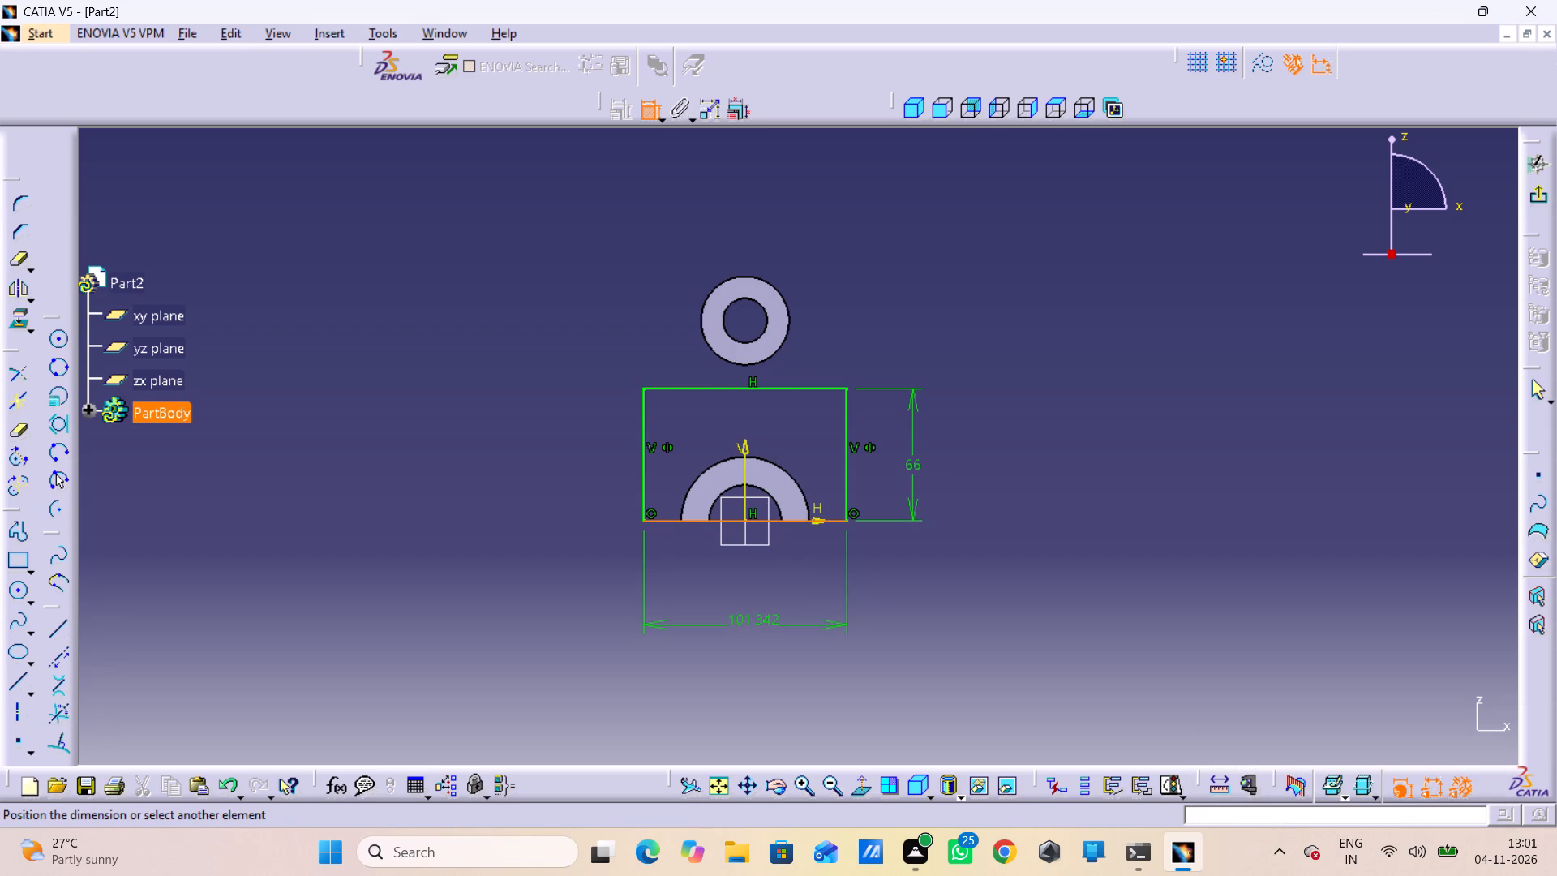
{"action": "left_click", "coordinate": [755, 615]}
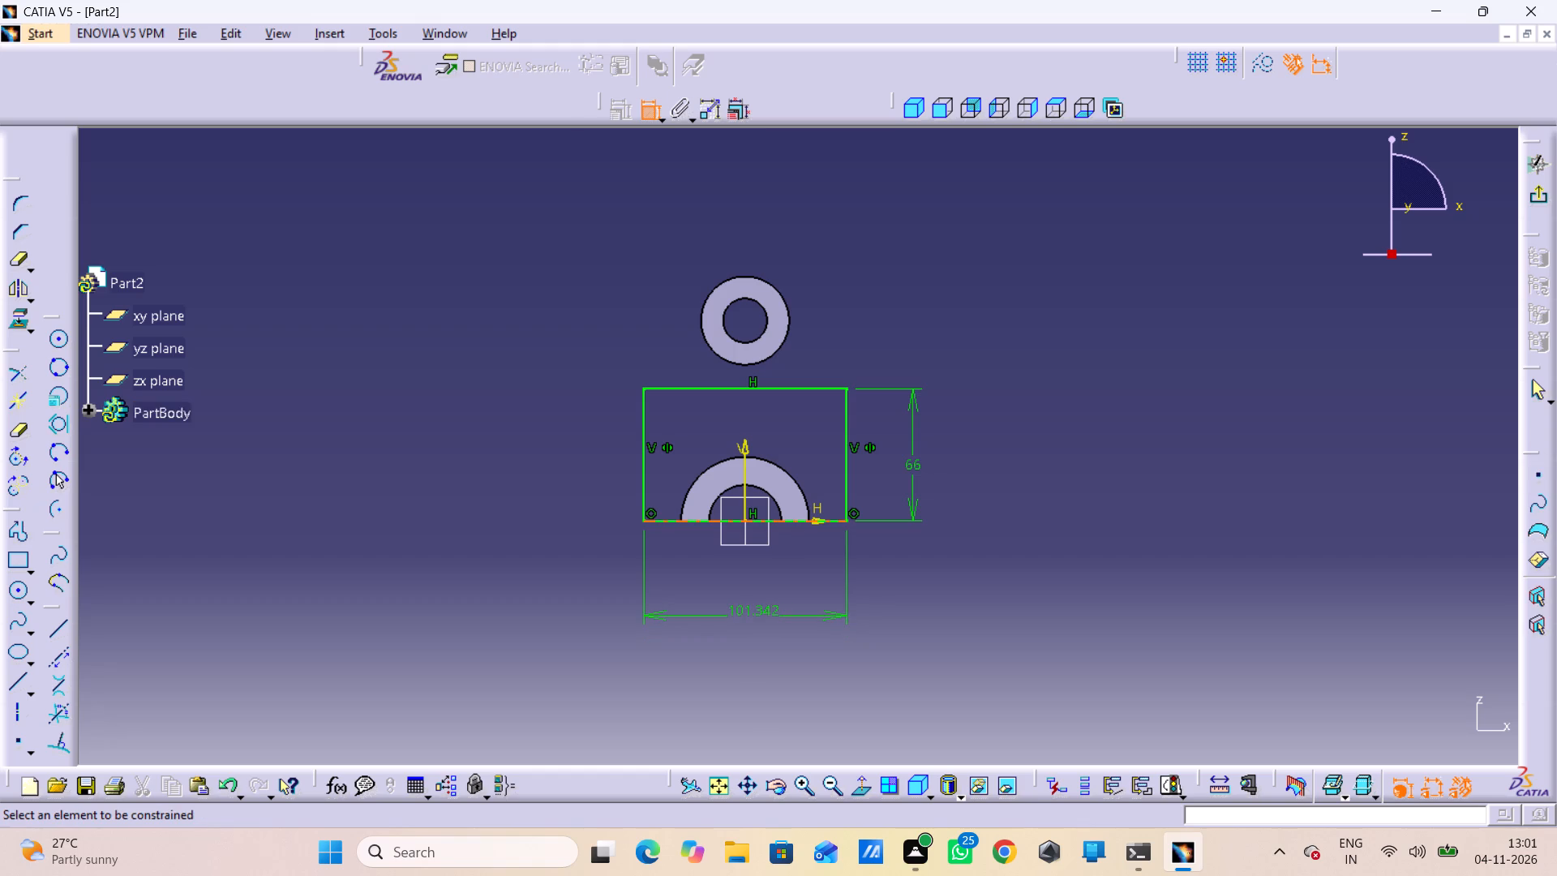
{"action": "left_click", "coordinate": [749, 604]}
{"action": "double_click", "coordinate": [749, 604]}
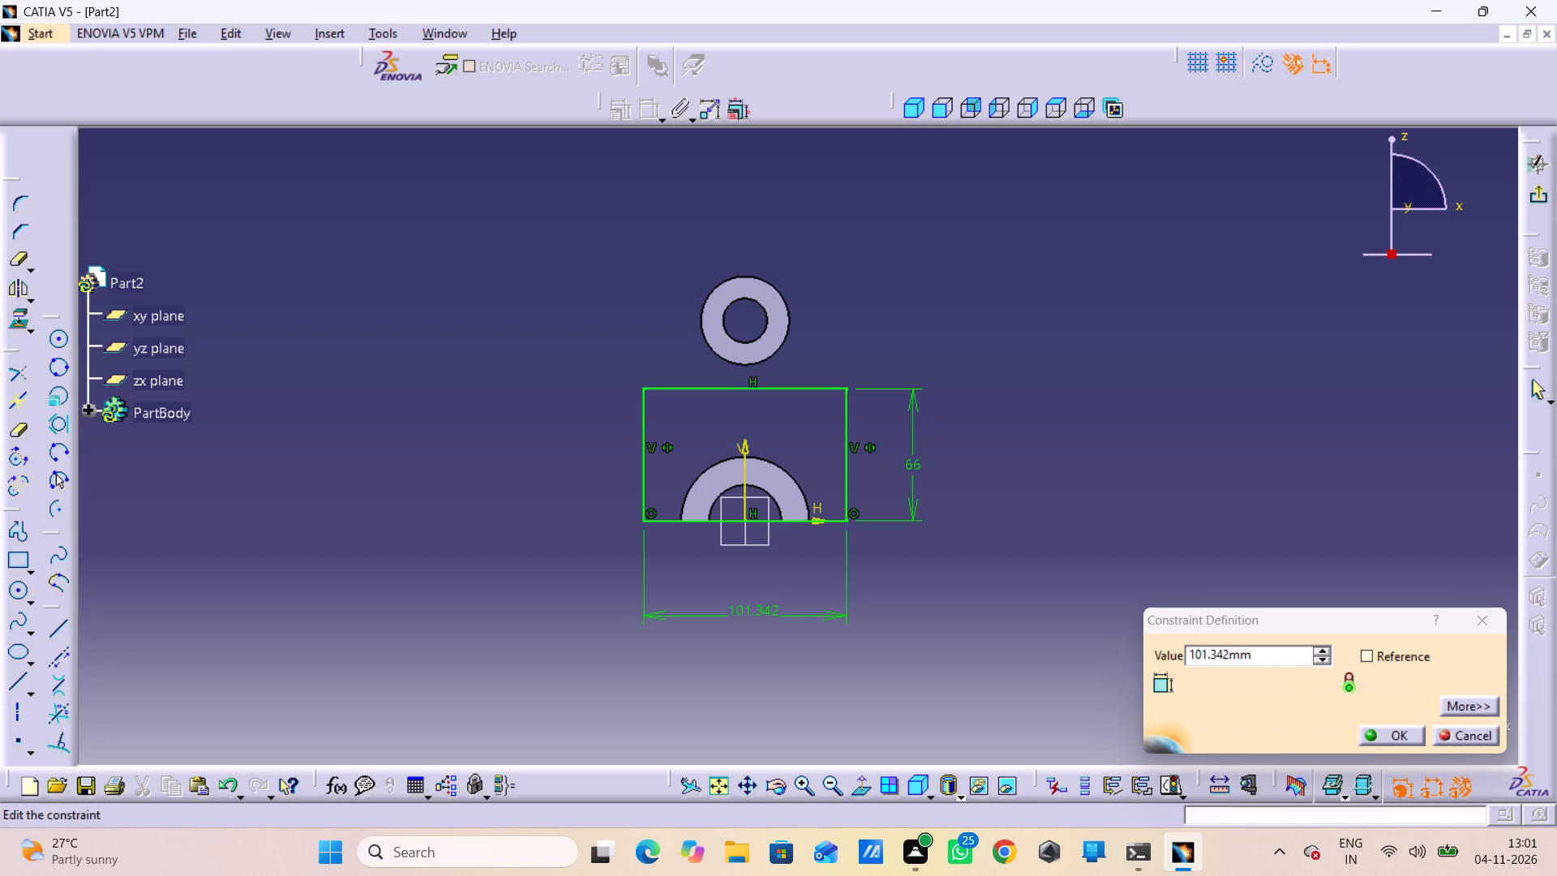
{"action": "left_click_drag", "start_coordinate": [1256, 652], "coordinate": [965, 718]}
{"action": "type", "text": "100"}
{"action": "key", "text": "Return"}
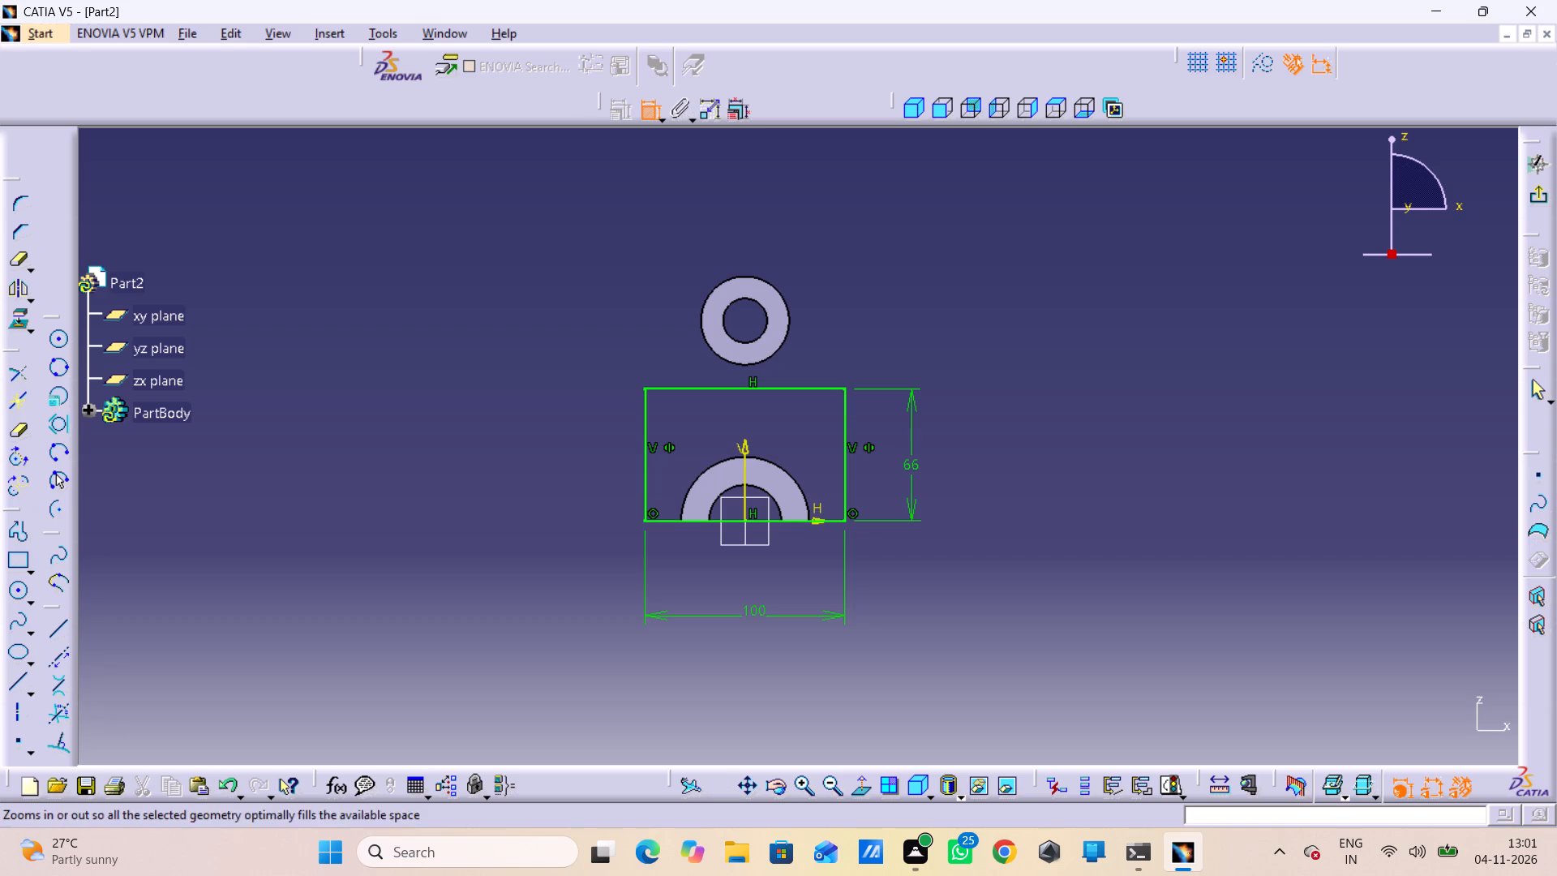
Set the rectangle's width dimension to 110 mm.
{"action": "left_click", "coordinate": [749, 606]}
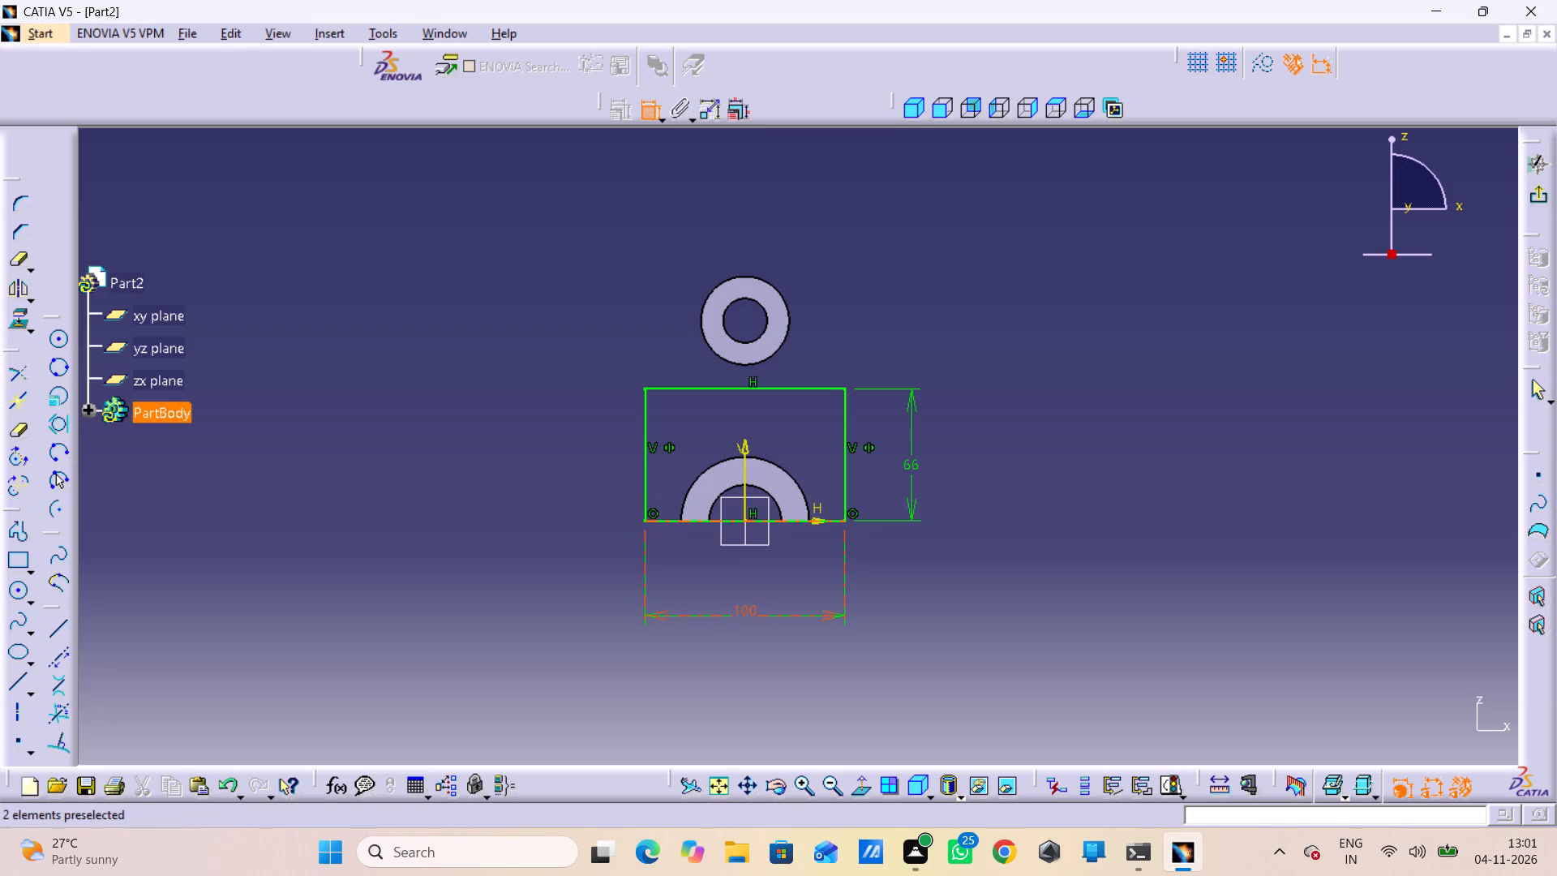
{"action": "left_click", "coordinate": [744, 606]}
{"action": "left_click_drag", "start_coordinate": [743, 606], "coordinate": [754, 622]}
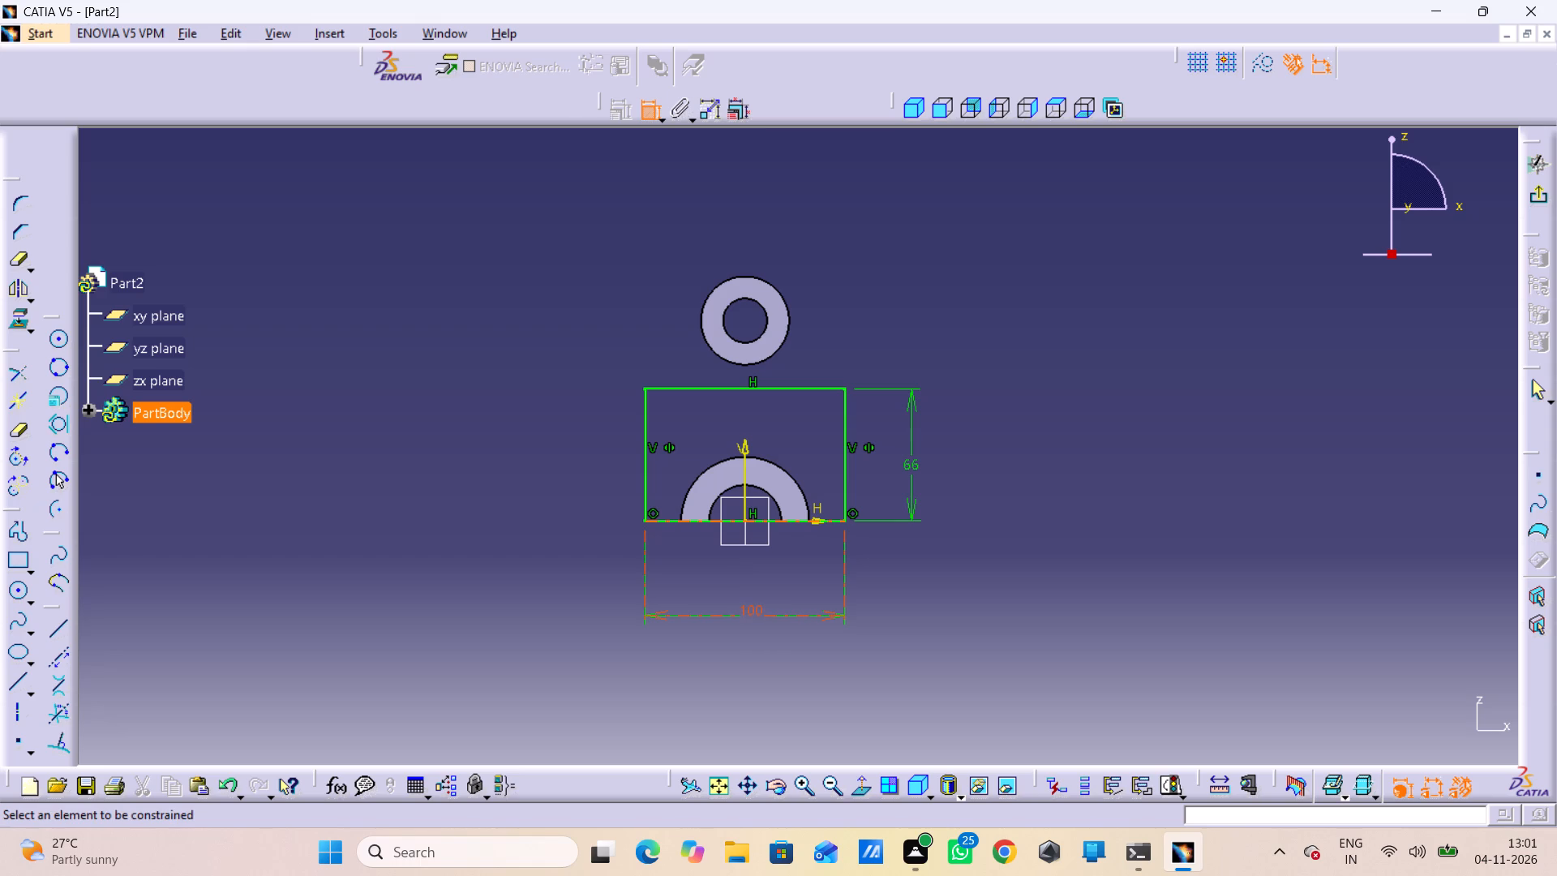
{"action": "double_click", "coordinate": [744, 604]}
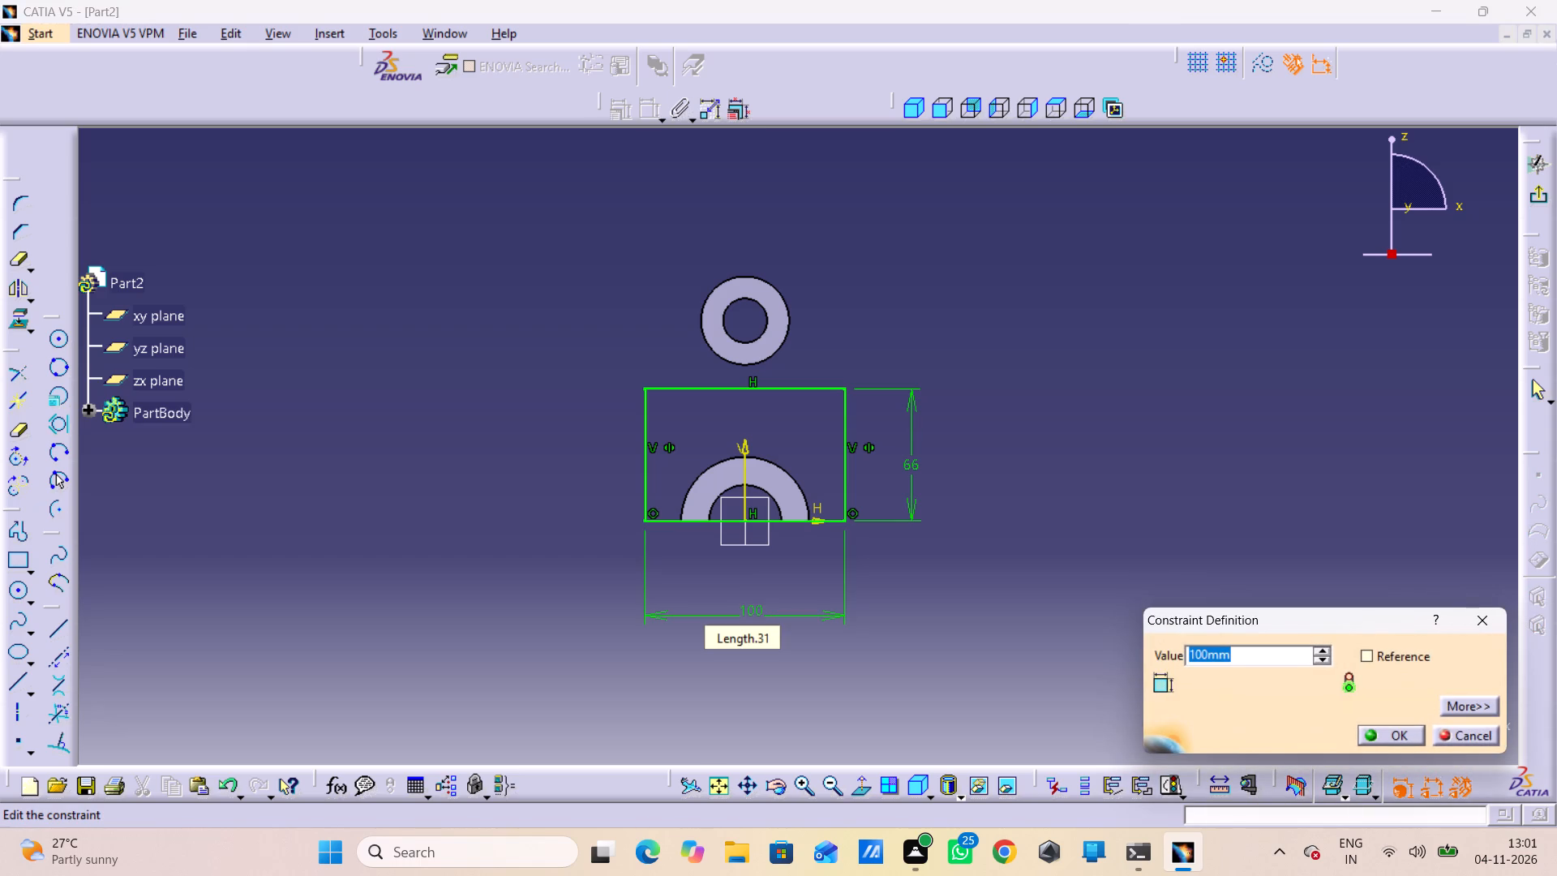
{"action": "type", "text": "110"}
{"action": "key", "text": "Return"}
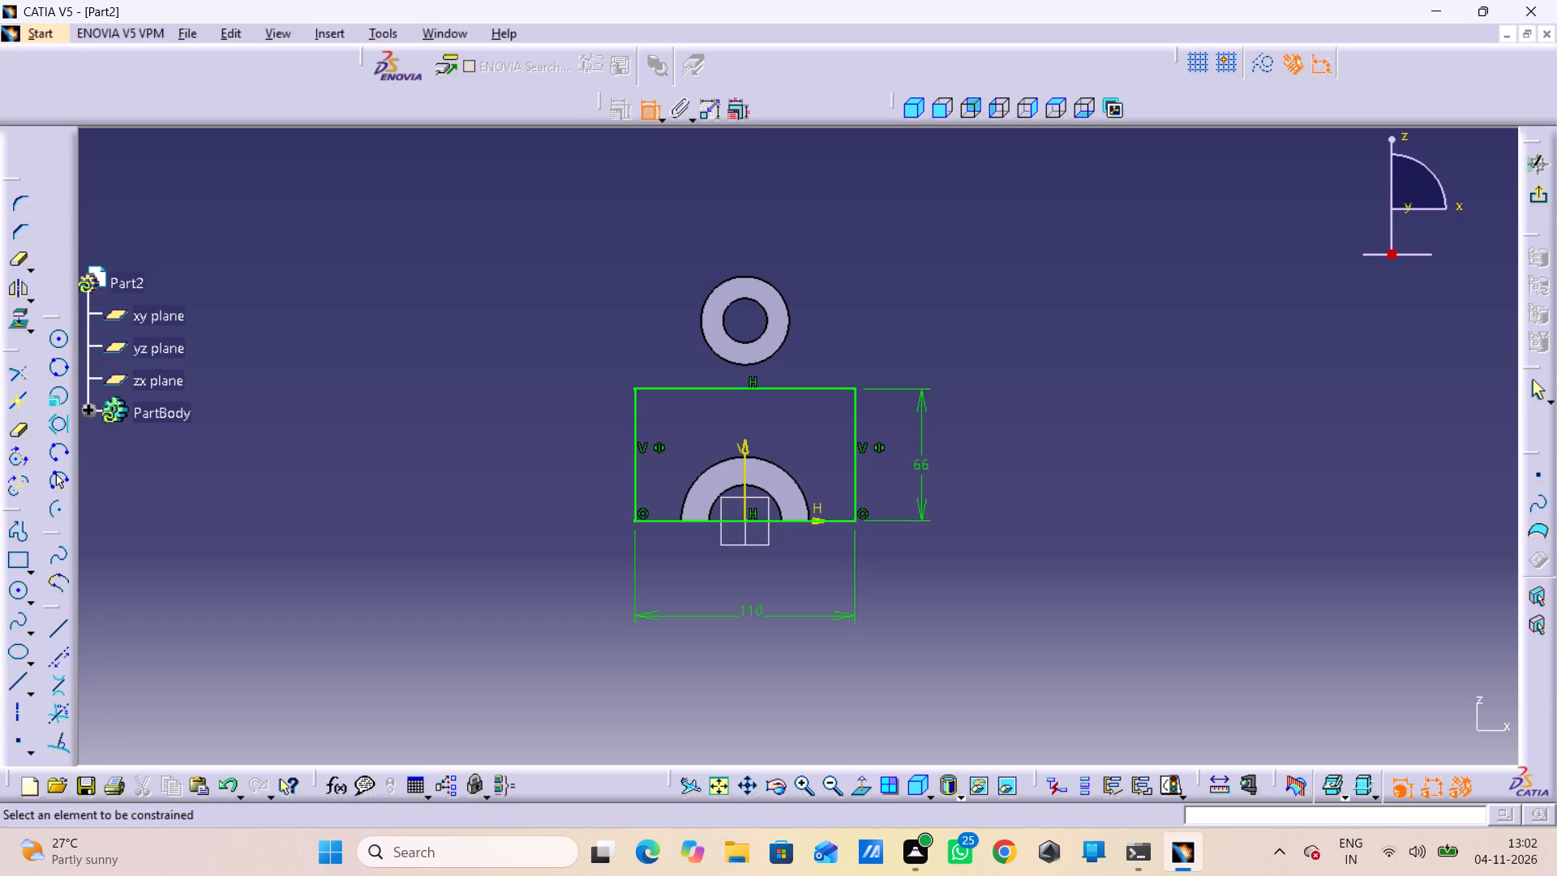
Exit the sketch and pad the rectangular profile 20 mm to form a plate at the end of the half ring.
{"action": "left_click", "coordinate": [1535, 201]}
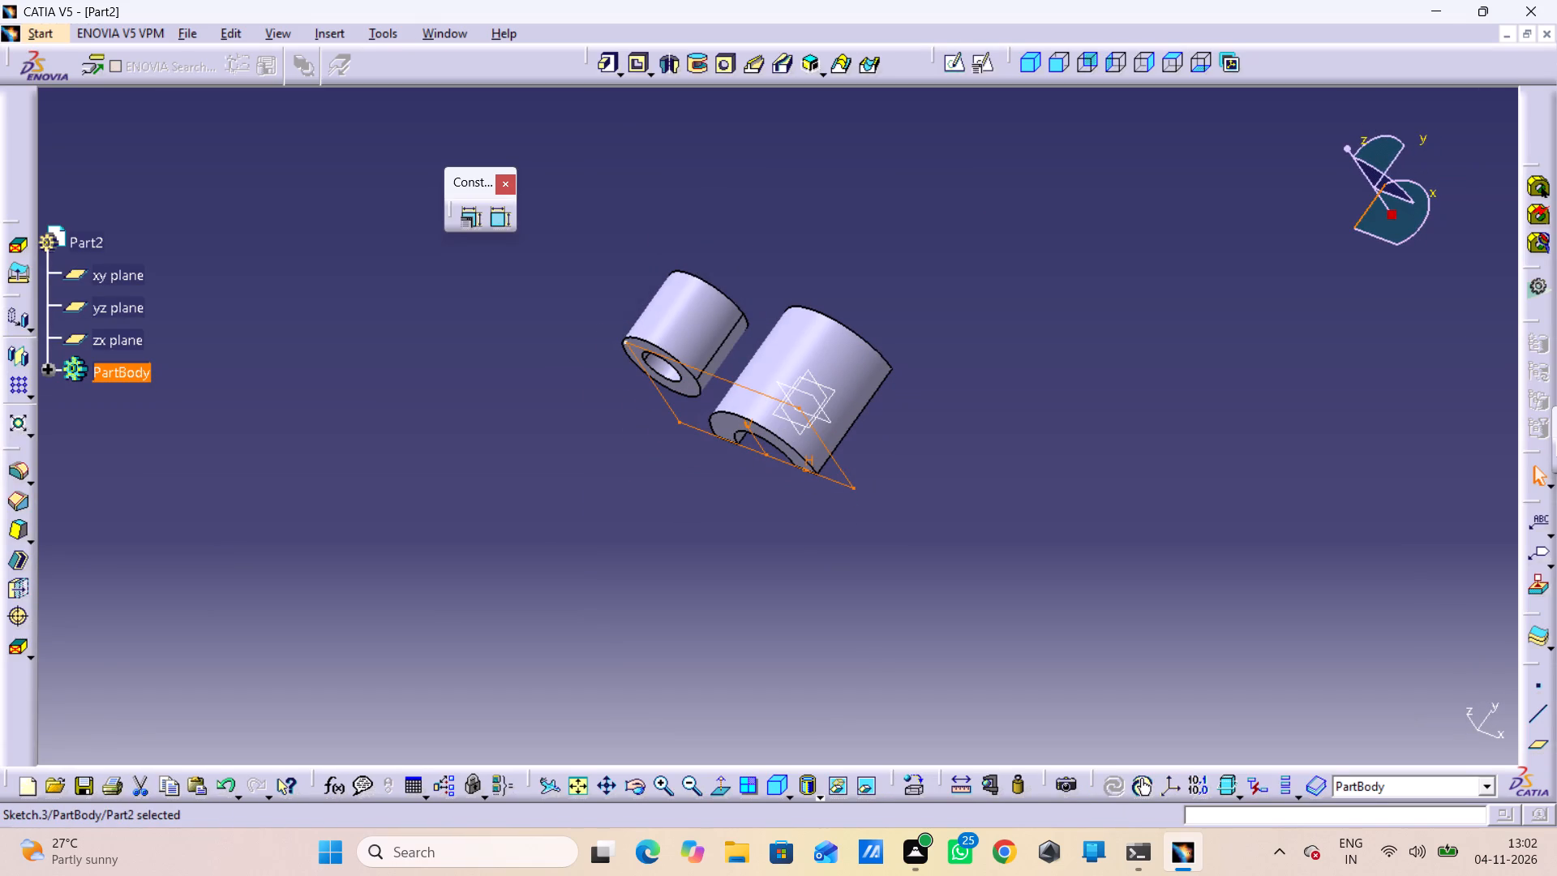
{"action": "left_click", "coordinate": [603, 62]}
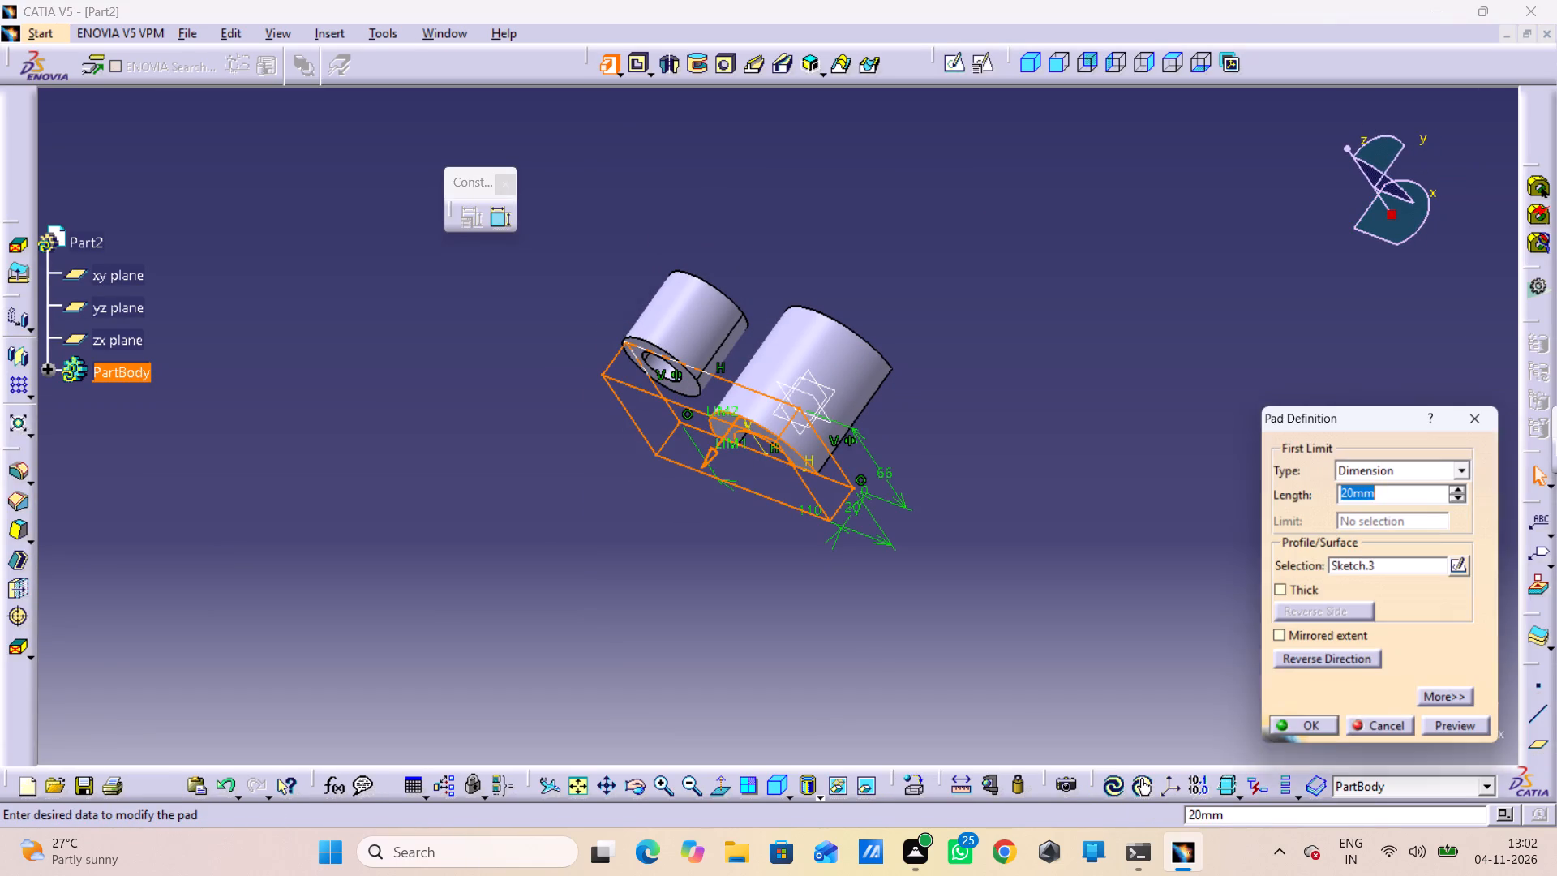
{"action": "middle_click_drag", "start_coordinate": [1027, 496], "coordinate": [826, 624]}
{"action": "right_click_drag", "start_coordinate": [1036, 504], "coordinate": [826, 624]}
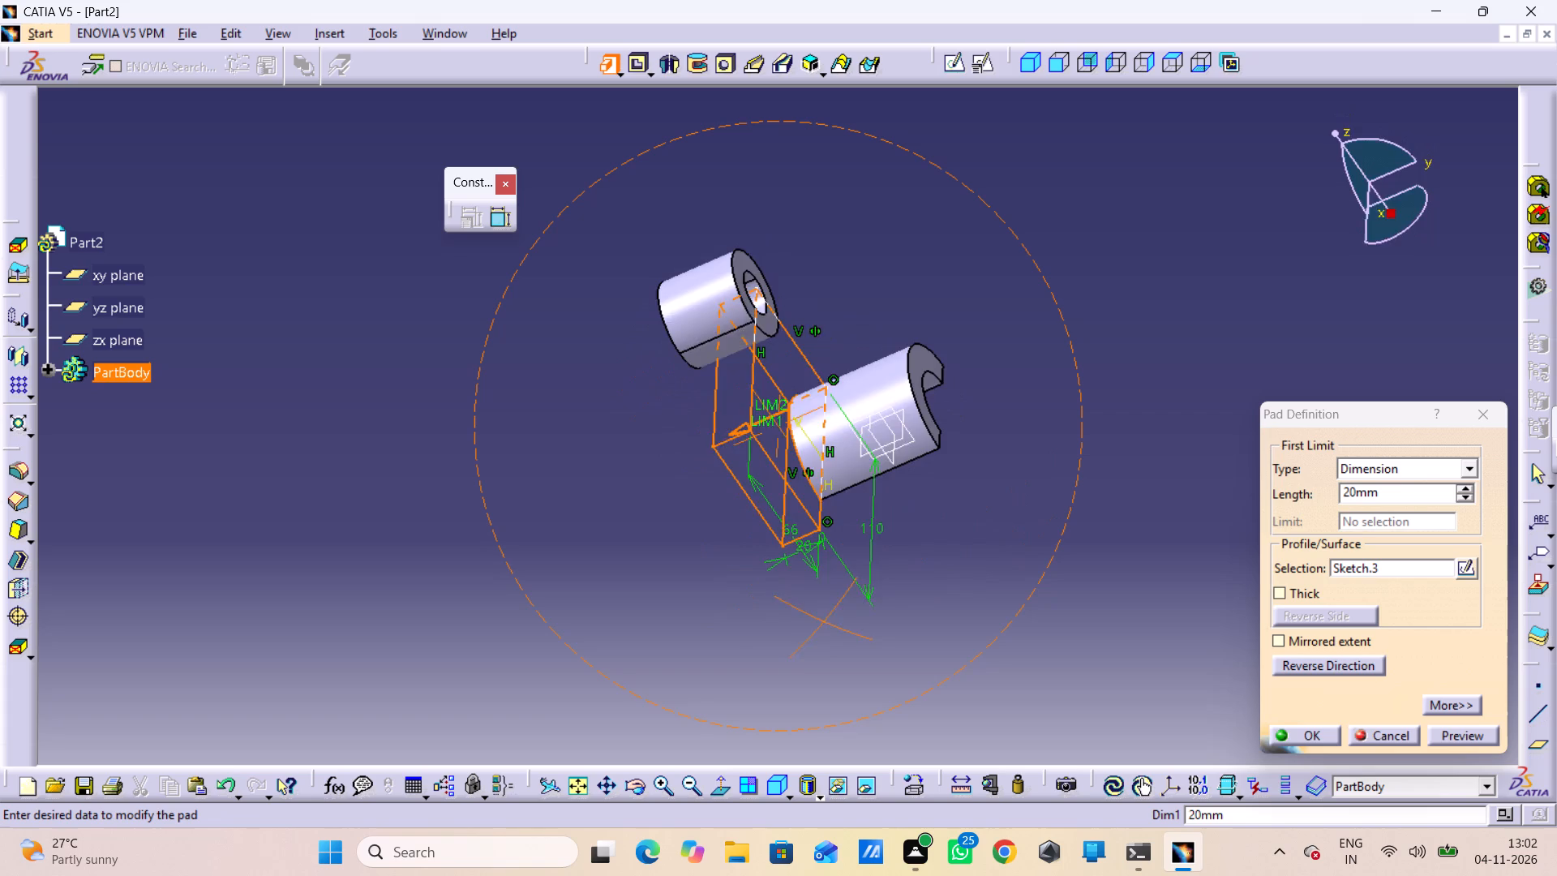
{"action": "right_click_drag", "start_coordinate": [826, 624], "coordinate": [819, 489]}
{"action": "middle_click_drag", "start_coordinate": [826, 624], "coordinate": [819, 489]}
{"action": "right_click_drag", "start_coordinate": [819, 489], "coordinate": [822, 488]}
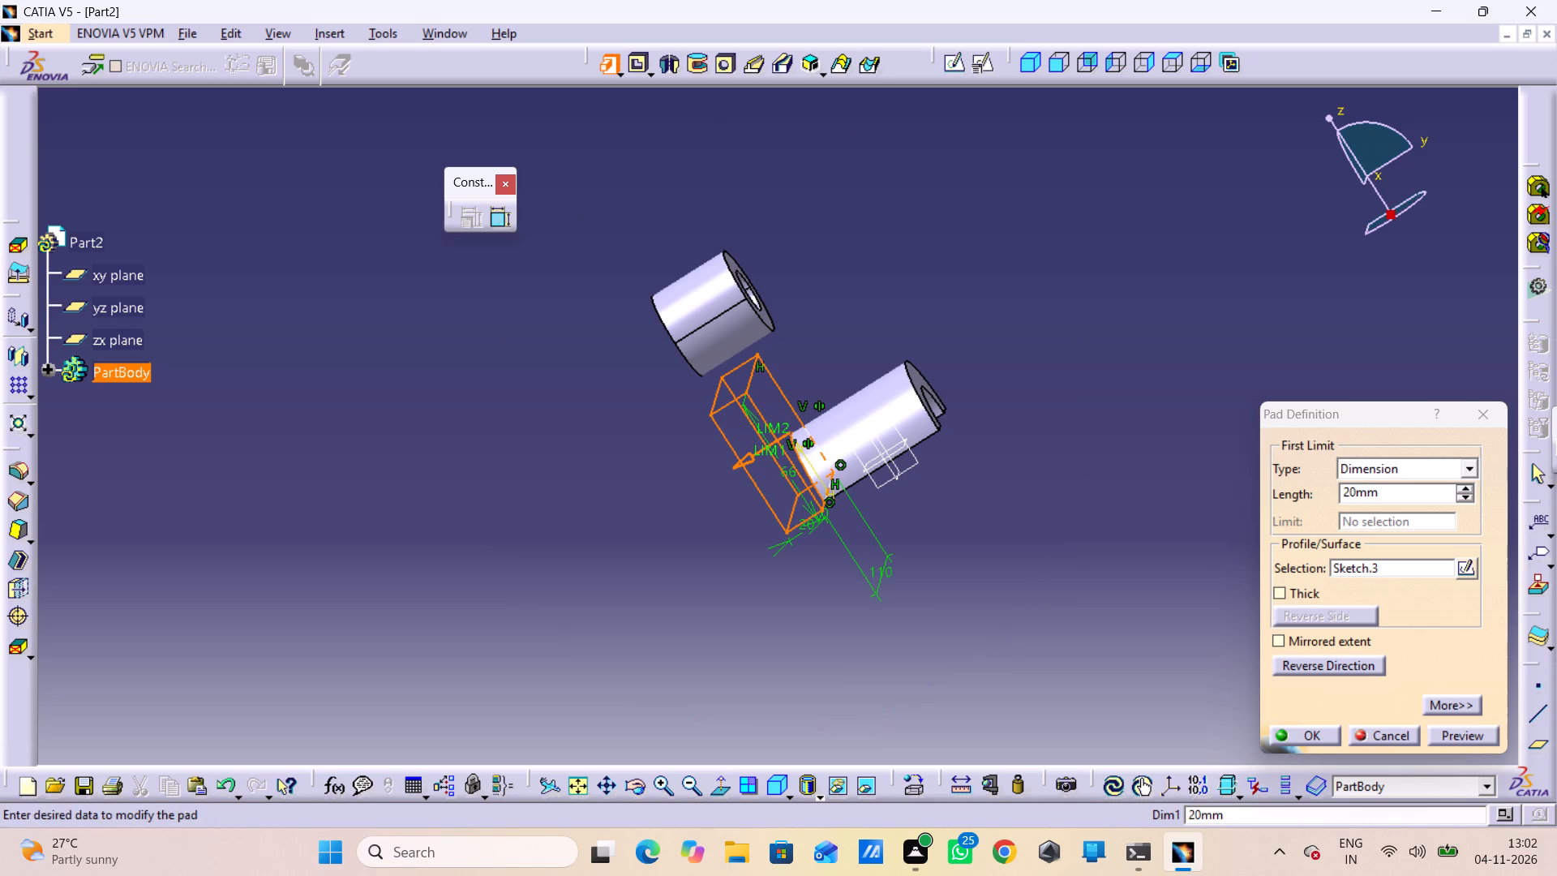
{"action": "left_click", "coordinate": [1461, 728]}
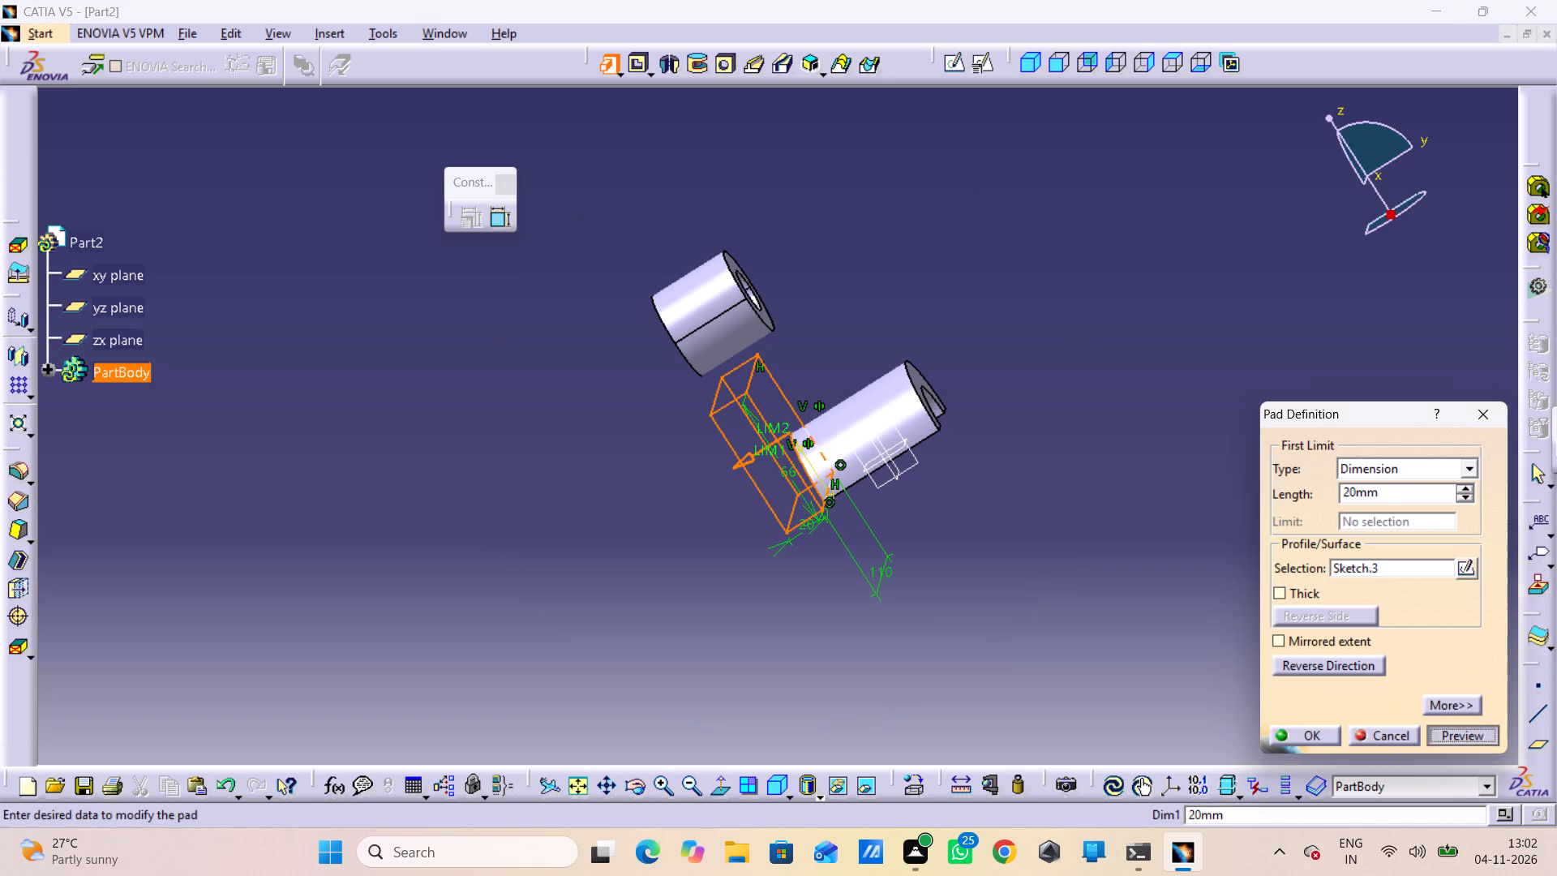
{"action": "left_click", "coordinate": [1301, 728]}
{"action": "left_click", "coordinate": [1046, 668]}
Examine from several sides how the new plate sits relative to the half ring and the hollow cylinder above it.
{"action": "middle_click_drag", "start_coordinate": [1122, 567], "coordinate": [882, 711]}
{"action": "right_click_drag", "start_coordinate": [1126, 570], "coordinate": [882, 711]}
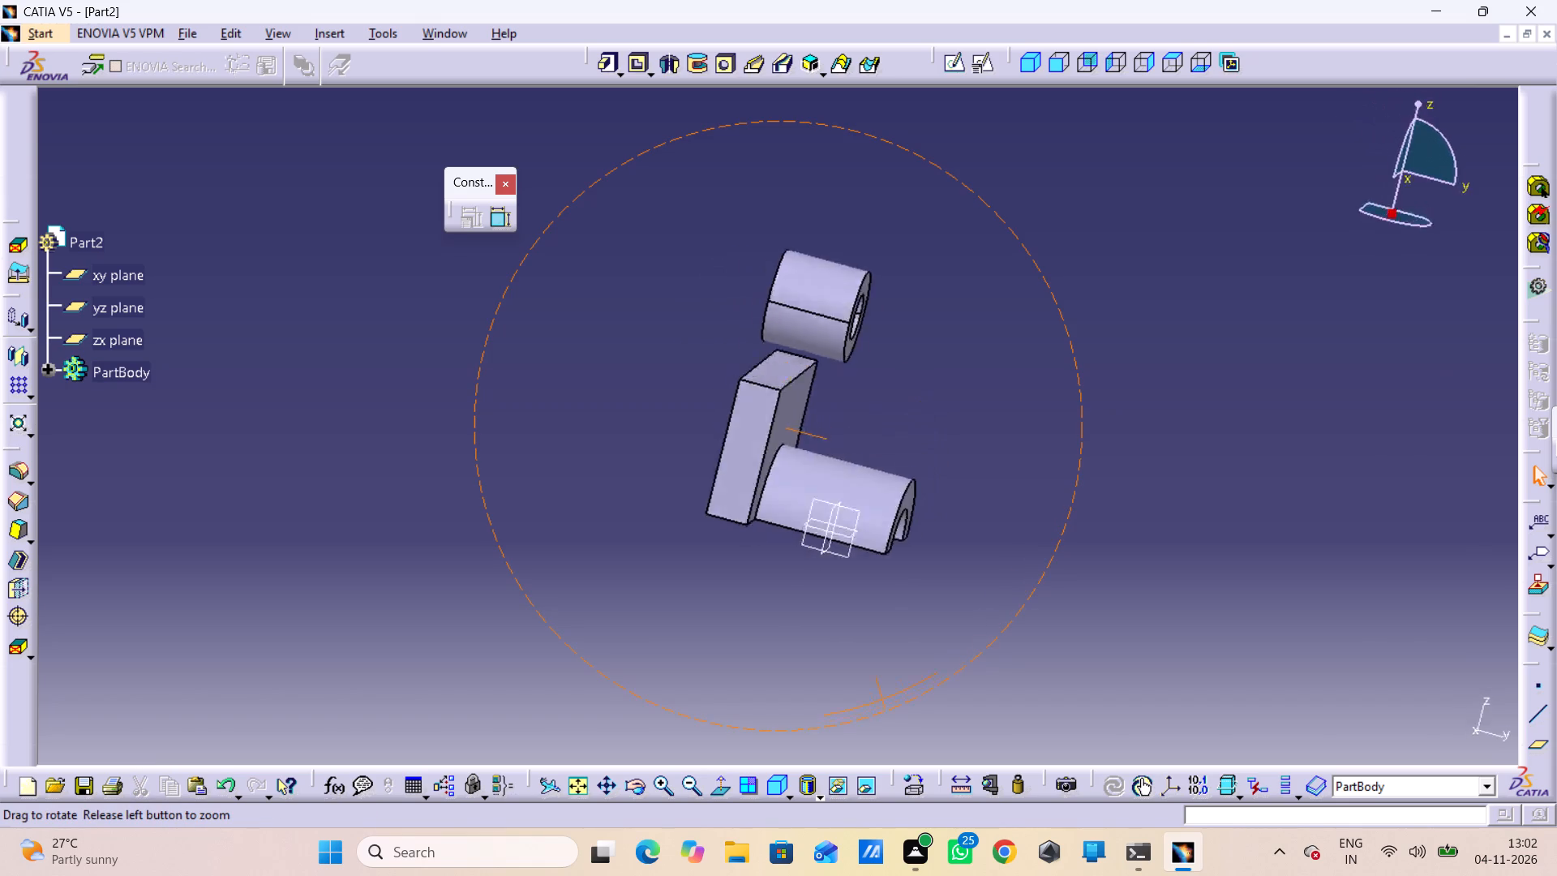
{"action": "right_click_drag", "start_coordinate": [882, 711], "coordinate": [752, 638]}
{"action": "middle_click_drag", "start_coordinate": [882, 711], "coordinate": [755, 641]}
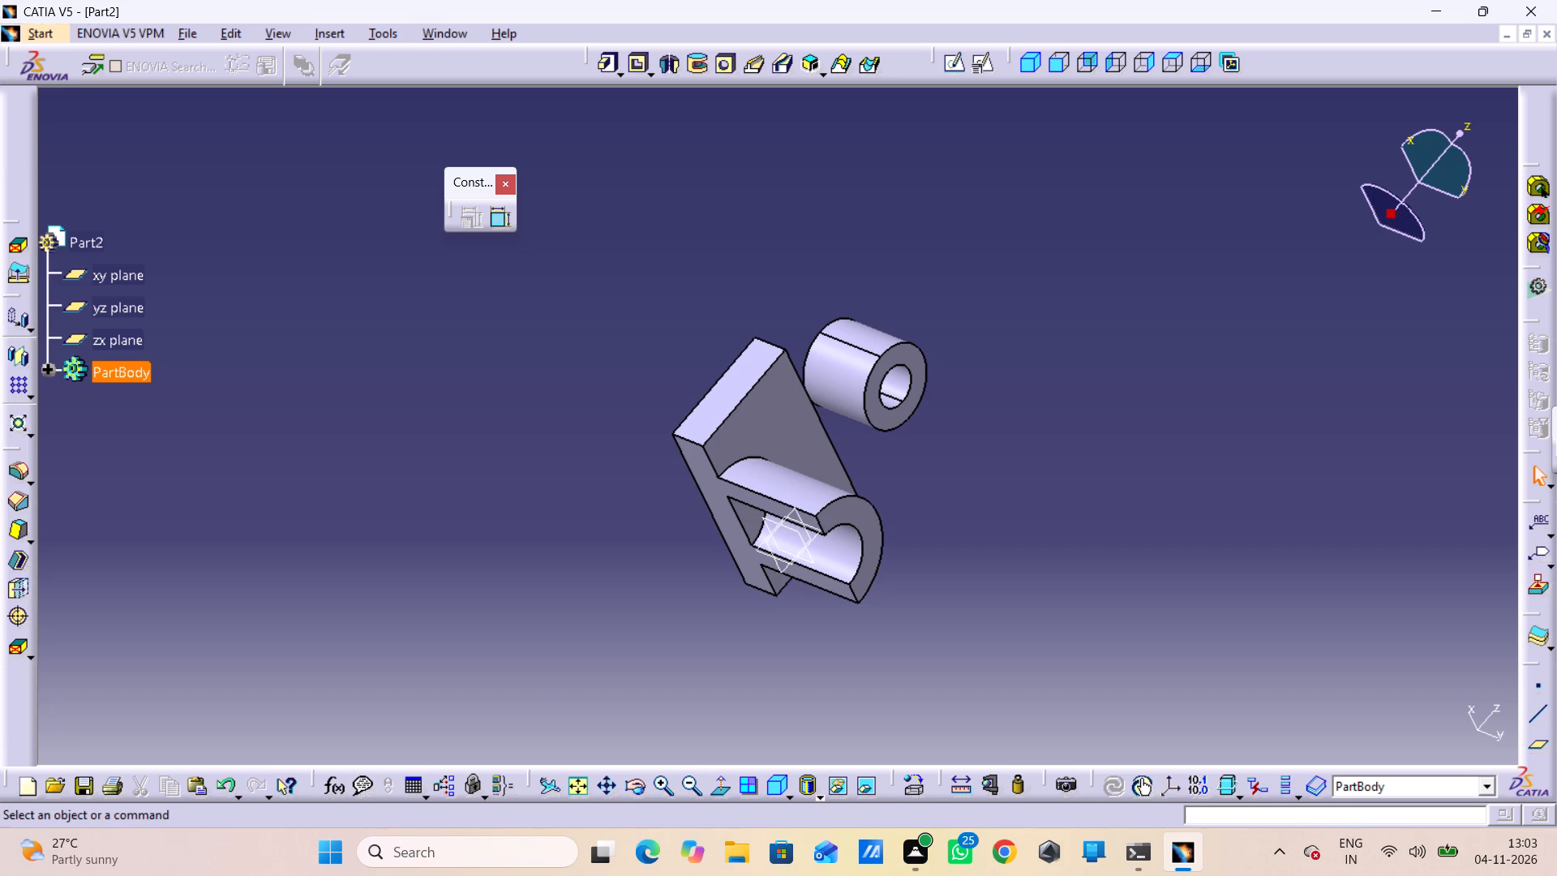
{"action": "left_click", "coordinate": [714, 795]}
{"action": "left_click", "coordinate": [727, 787]}
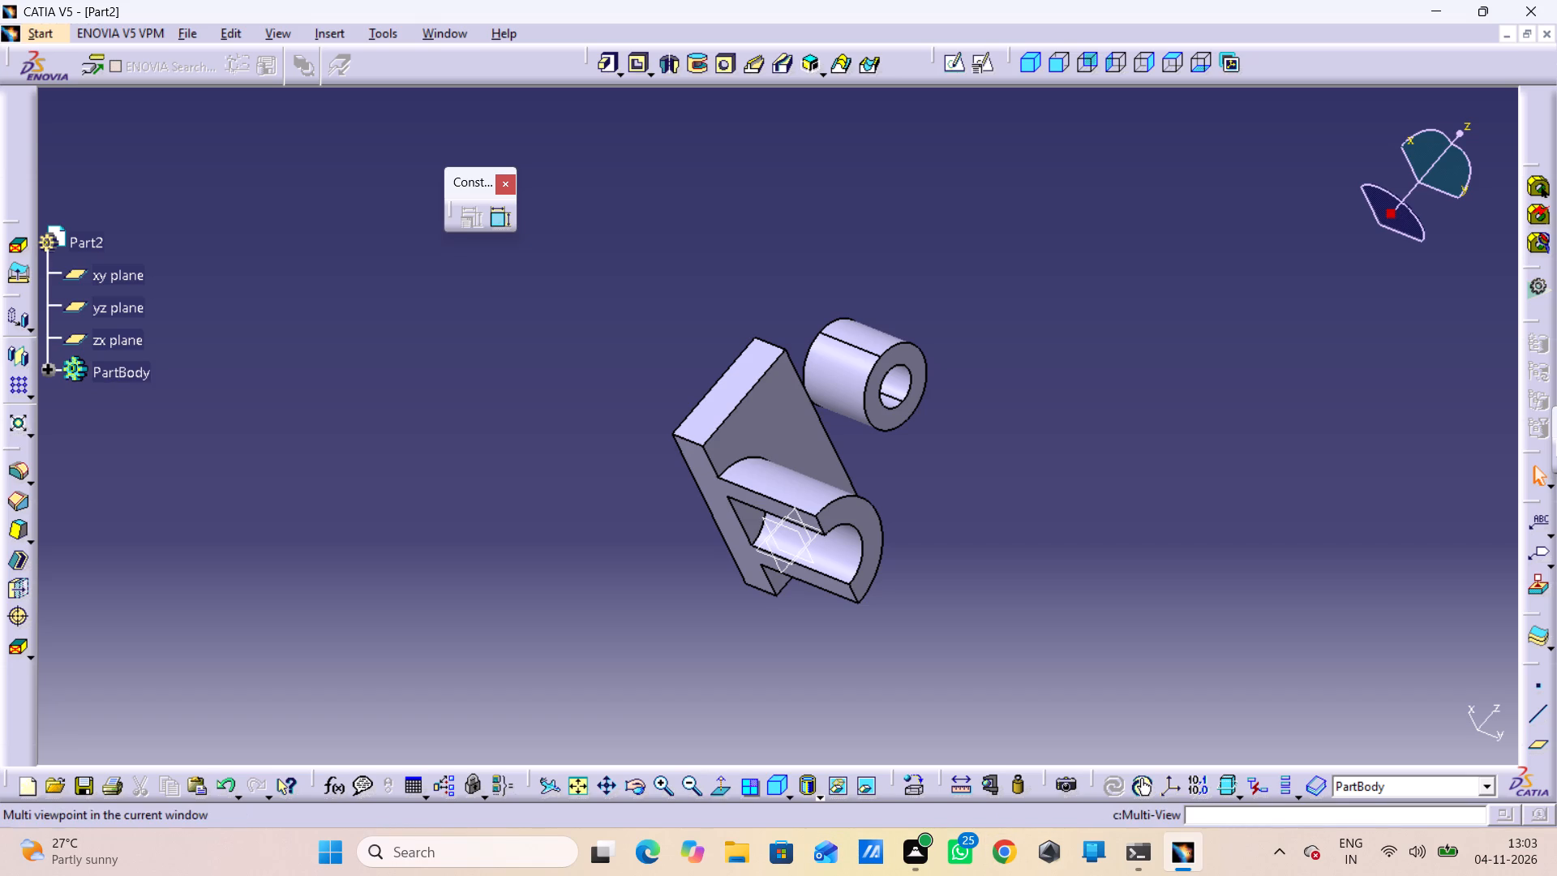
{"action": "left_click", "coordinate": [771, 787]}
{"action": "middle_click_drag", "start_coordinate": [641, 601], "coordinate": [898, 406]}
{"action": "right_click_drag", "start_coordinate": [650, 601], "coordinate": [898, 406]}
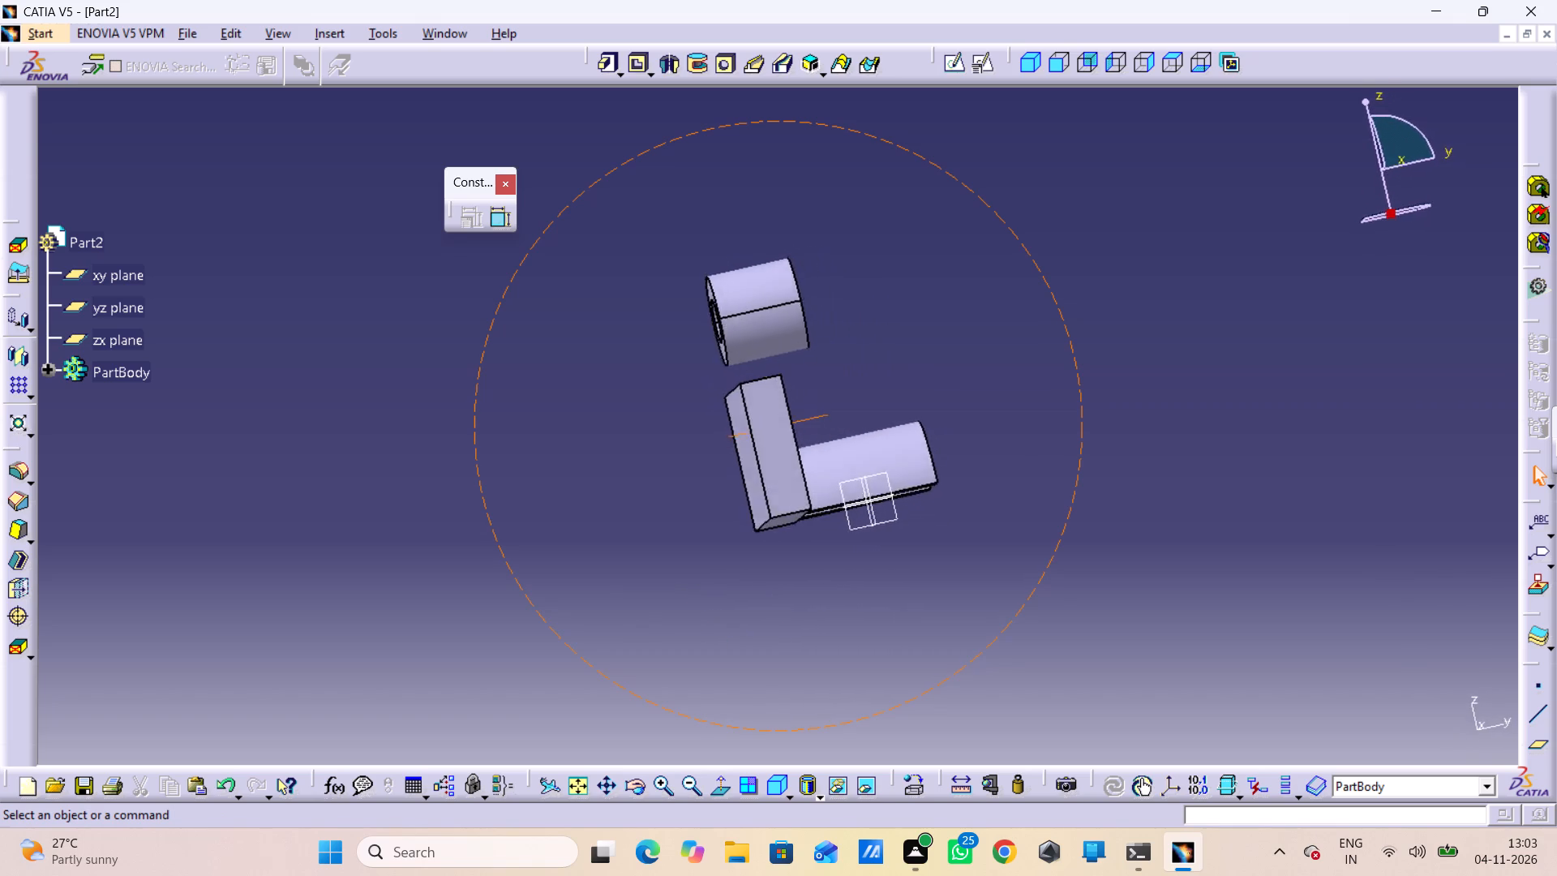
{"action": "right_click_drag", "start_coordinate": [898, 406], "coordinate": [862, 496]}
{"action": "middle_click_drag", "start_coordinate": [898, 406], "coordinate": [896, 490]}
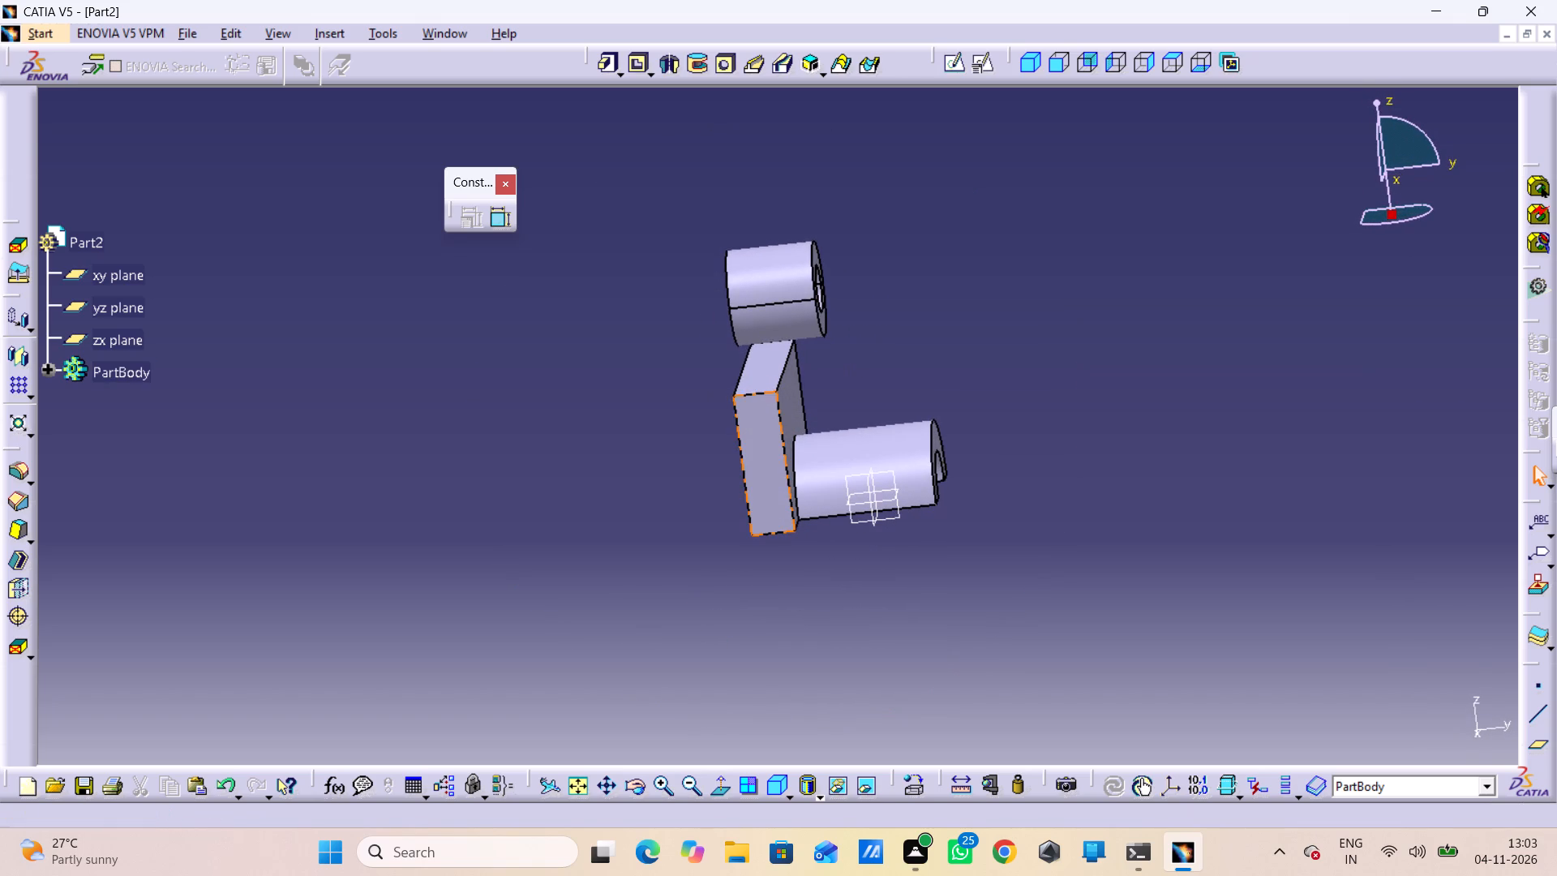
{"action": "middle_click_drag", "start_coordinate": [678, 448], "coordinate": [620, 322]}
{"action": "right_click", "coordinate": [678, 448]}
{"action": "scroll", "coordinate": [642, 359], "scroll_direction": "up", "scroll_amount": 1}
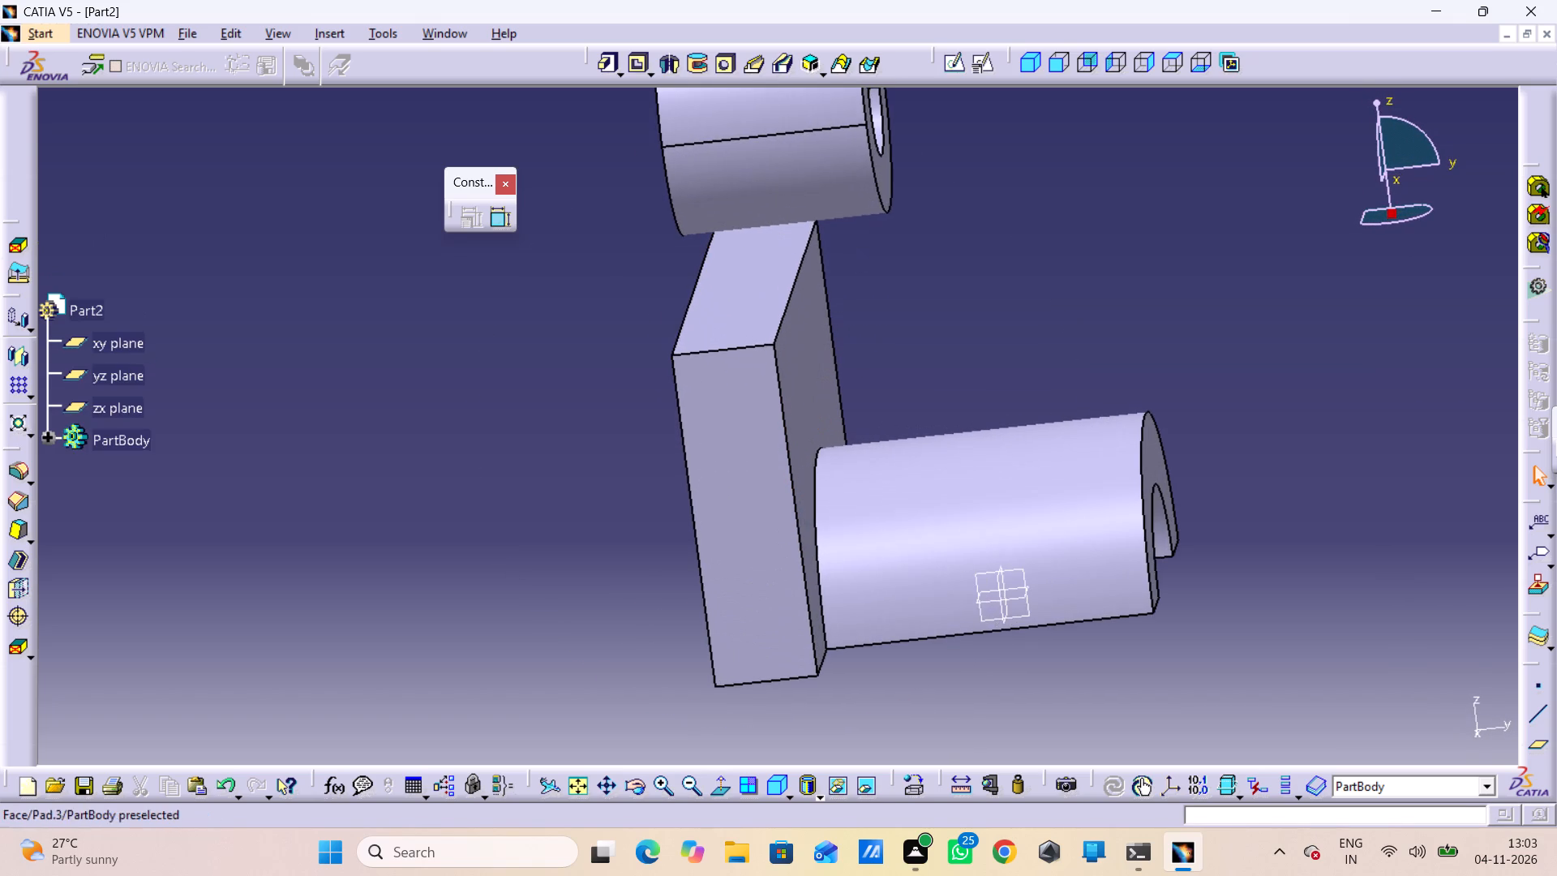
{"action": "middle_click_drag", "start_coordinate": [1096, 206], "coordinate": [1032, 433]}
{"action": "right_click_drag", "start_coordinate": [1100, 206], "coordinate": [1032, 433]}
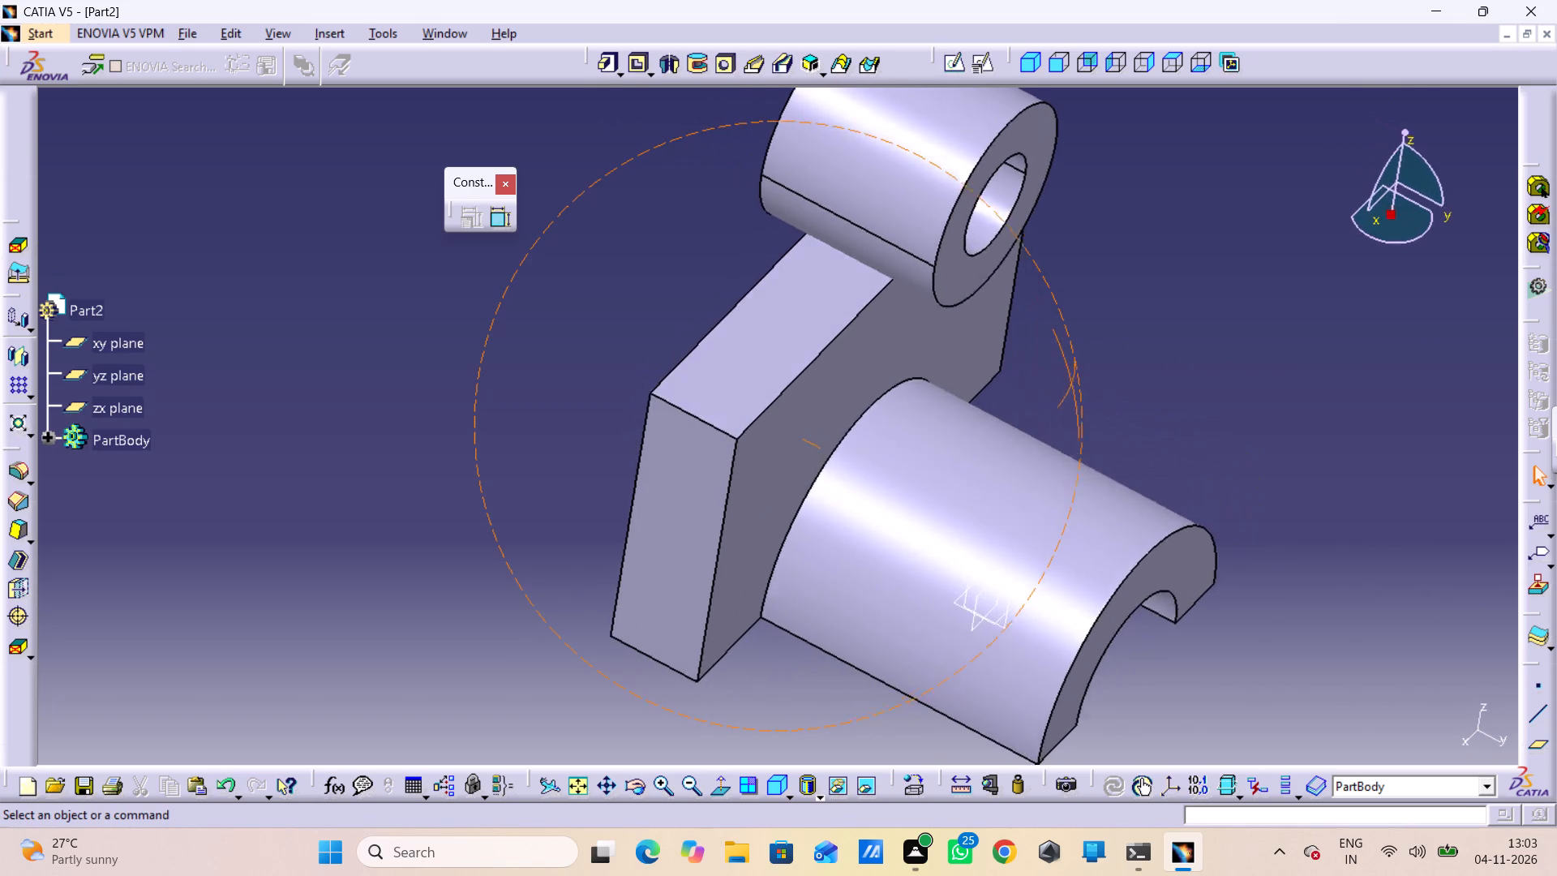
{"action": "right_click_drag", "start_coordinate": [1032, 433], "coordinate": [1035, 449]}
{"action": "middle_click_drag", "start_coordinate": [1032, 433], "coordinate": [1035, 449]}
{"action": "left_click", "coordinate": [915, 234]}
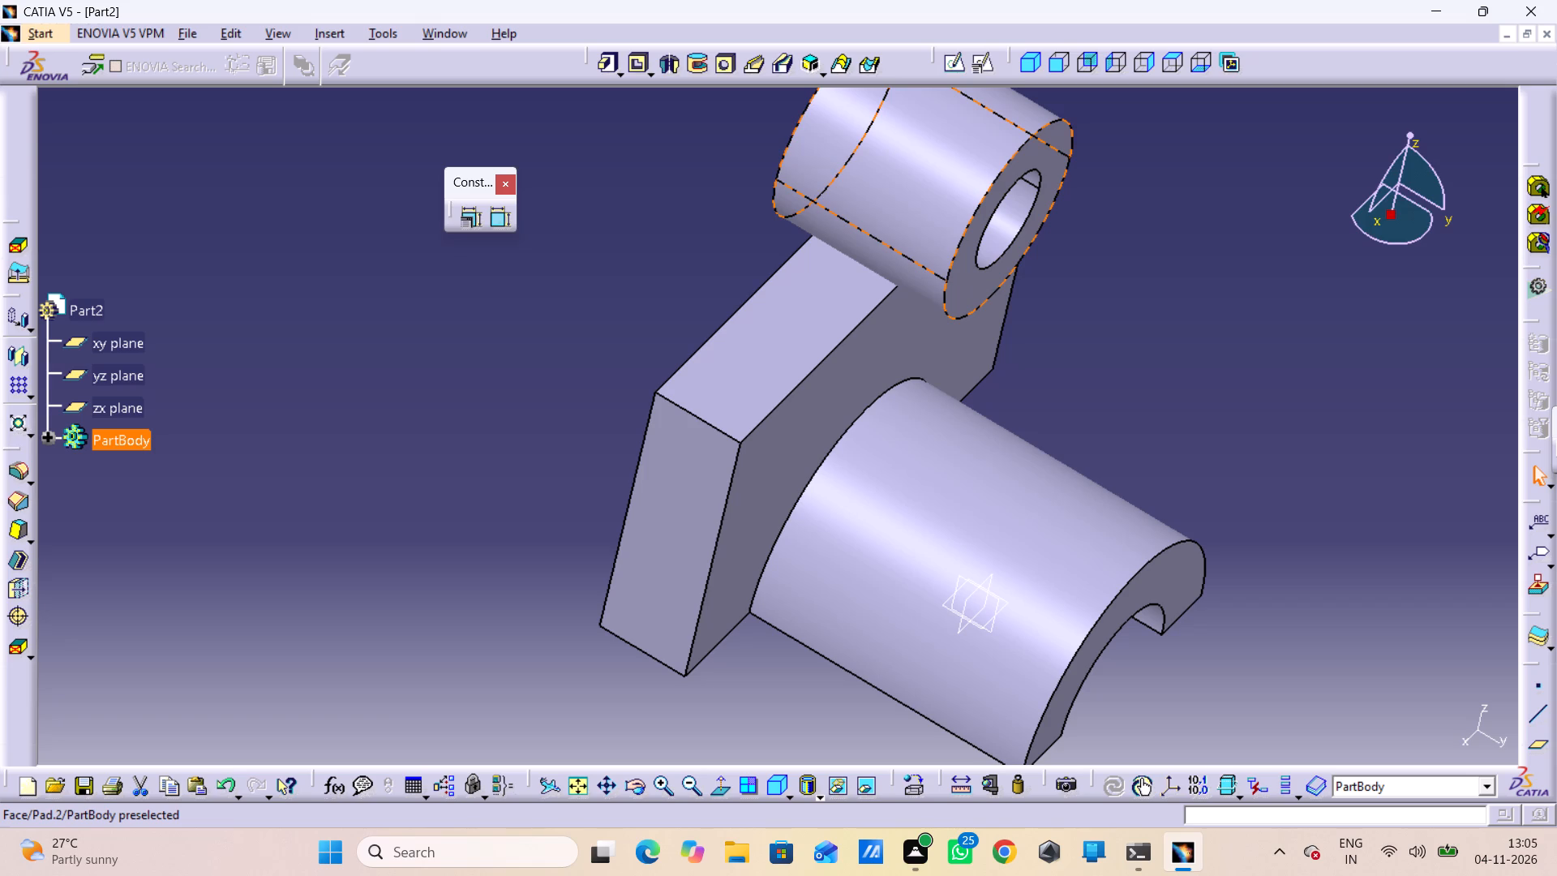
{"action": "middle_click_drag", "start_coordinate": [1147, 376], "coordinate": [1153, 376]}
{"action": "right_click_drag", "start_coordinate": [1153, 376], "coordinate": [1065, 202]}
{"action": "middle_click_drag", "start_coordinate": [1153, 376], "coordinate": [1066, 240]}
{"action": "middle_click_drag", "start_coordinate": [1060, 286], "coordinate": [1061, 468]}
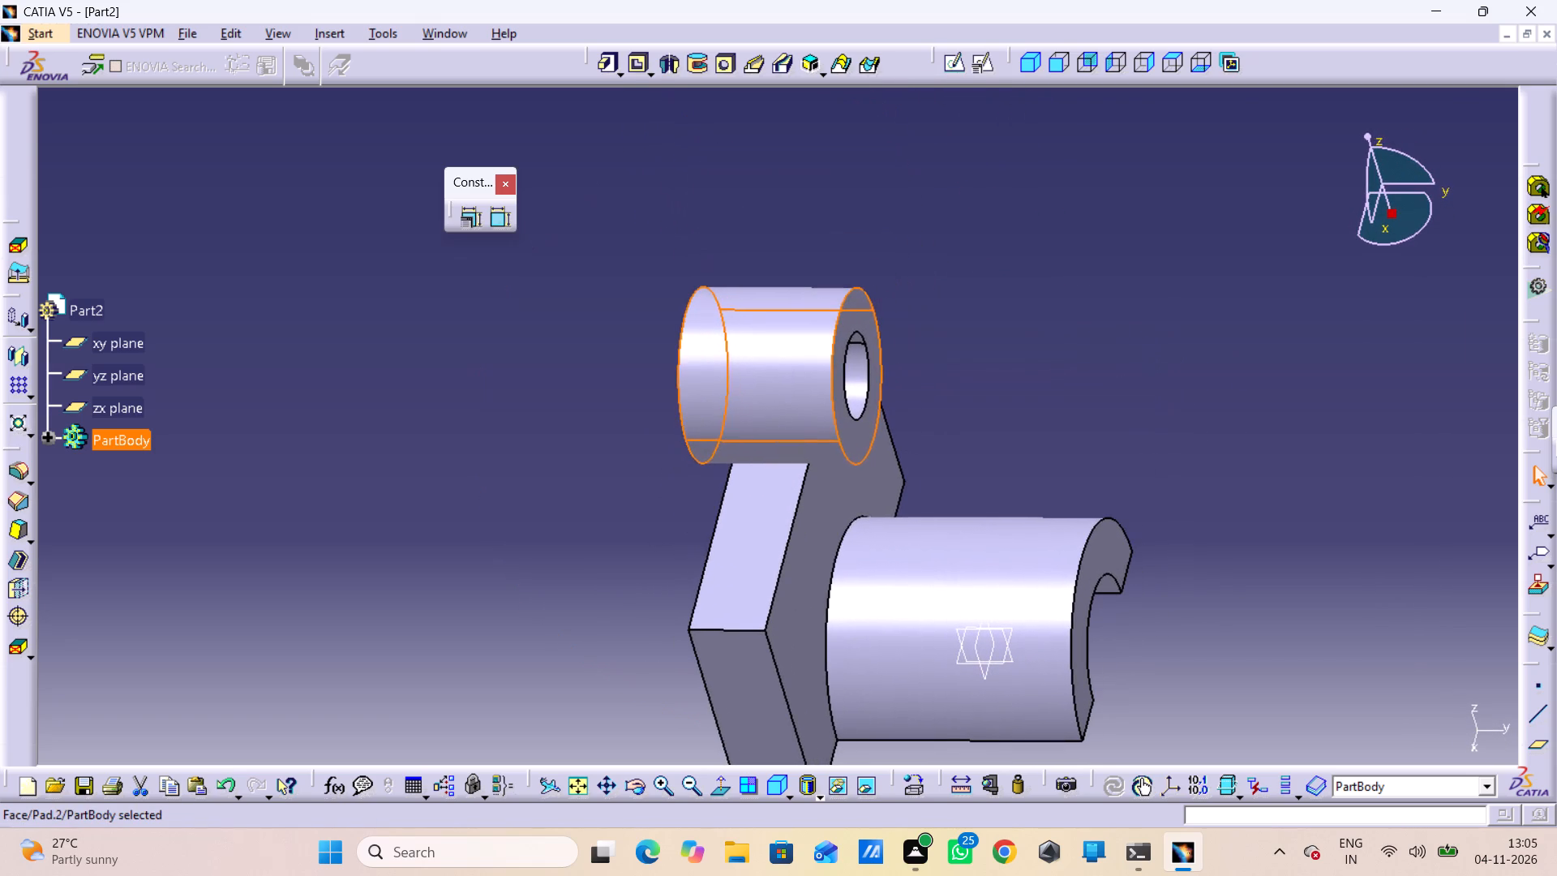
{"action": "left_click", "coordinate": [1002, 426]}
{"action": "middle_click_drag", "start_coordinate": [601, 543], "coordinate": [609, 487]}
{"action": "right_click_drag", "start_coordinate": [601, 543], "coordinate": [609, 487]}
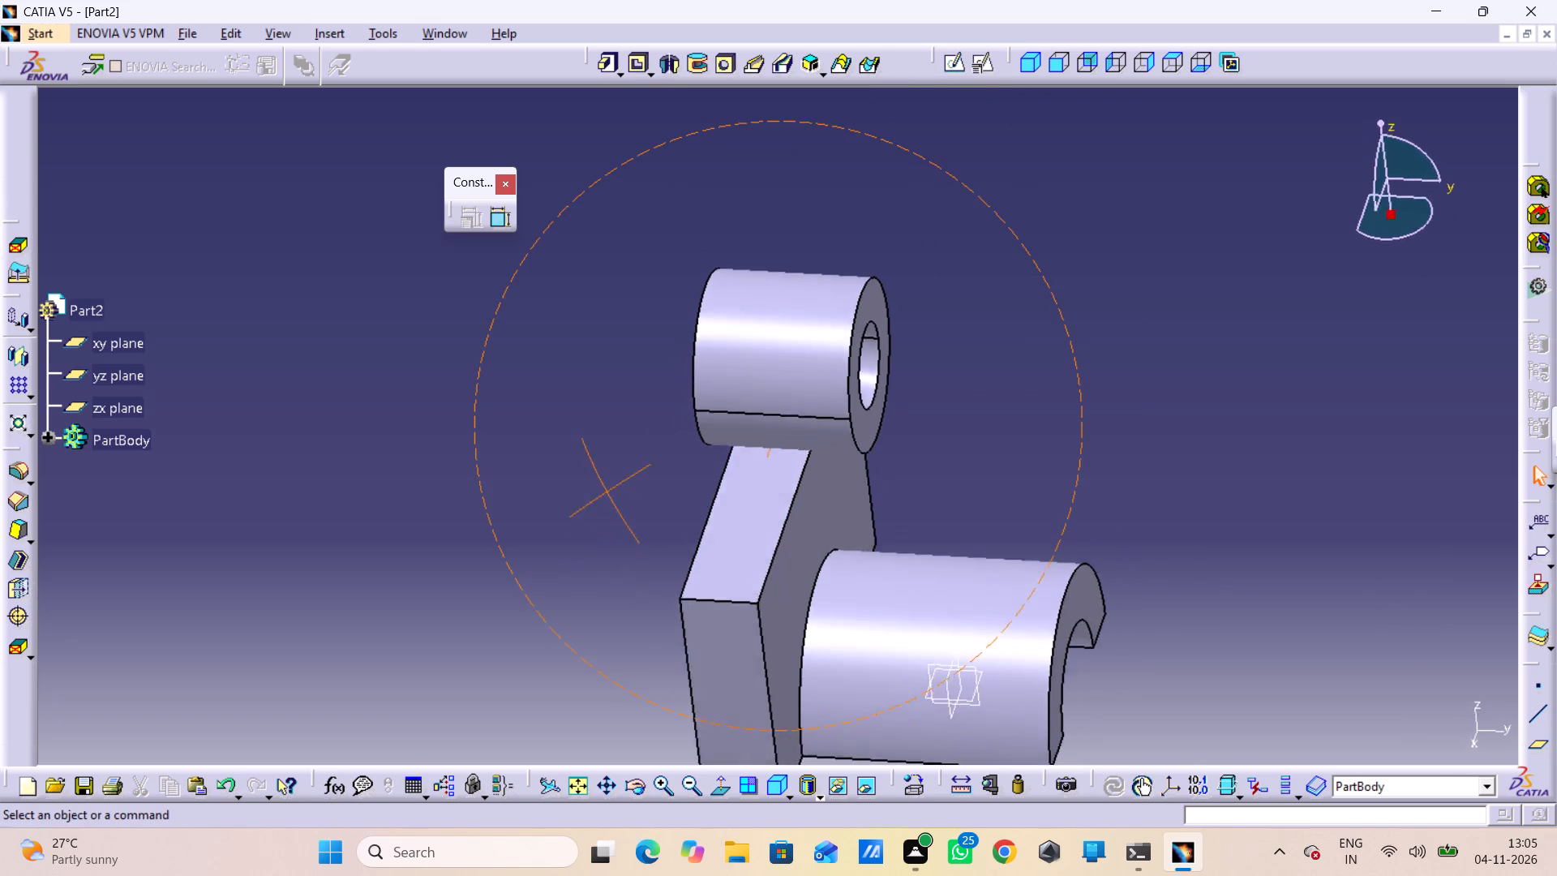
{"action": "middle_click_drag", "start_coordinate": [609, 487], "coordinate": [798, 428]}
{"action": "right_click_drag", "start_coordinate": [609, 487], "coordinate": [798, 428]}
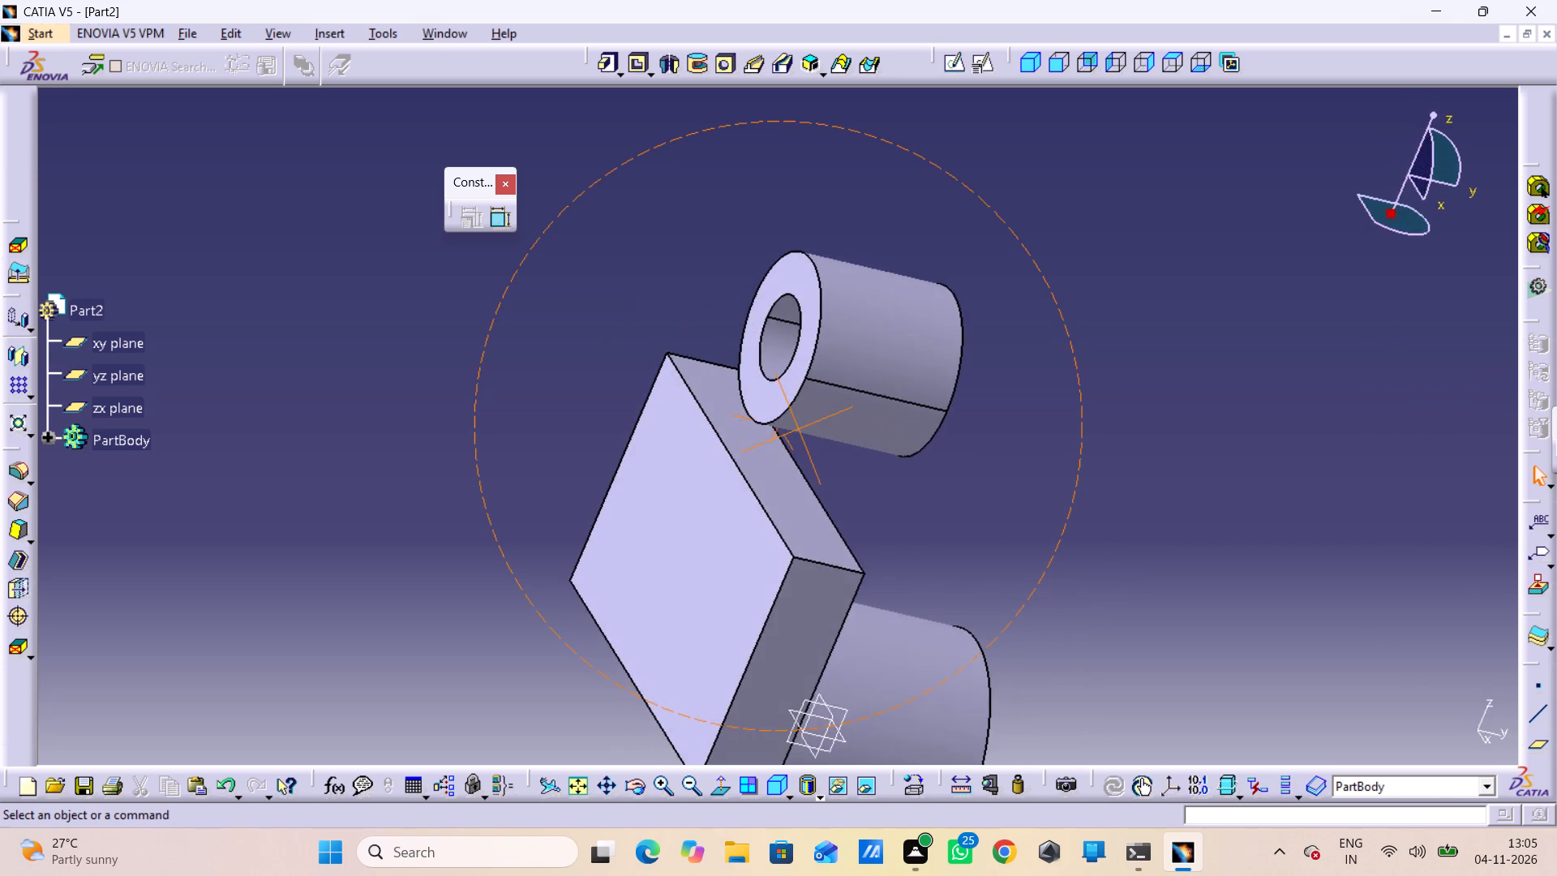
{"action": "right_click_drag", "start_coordinate": [798, 428], "coordinate": [679, 359]}
{"action": "middle_click_drag", "start_coordinate": [798, 428], "coordinate": [679, 359]}
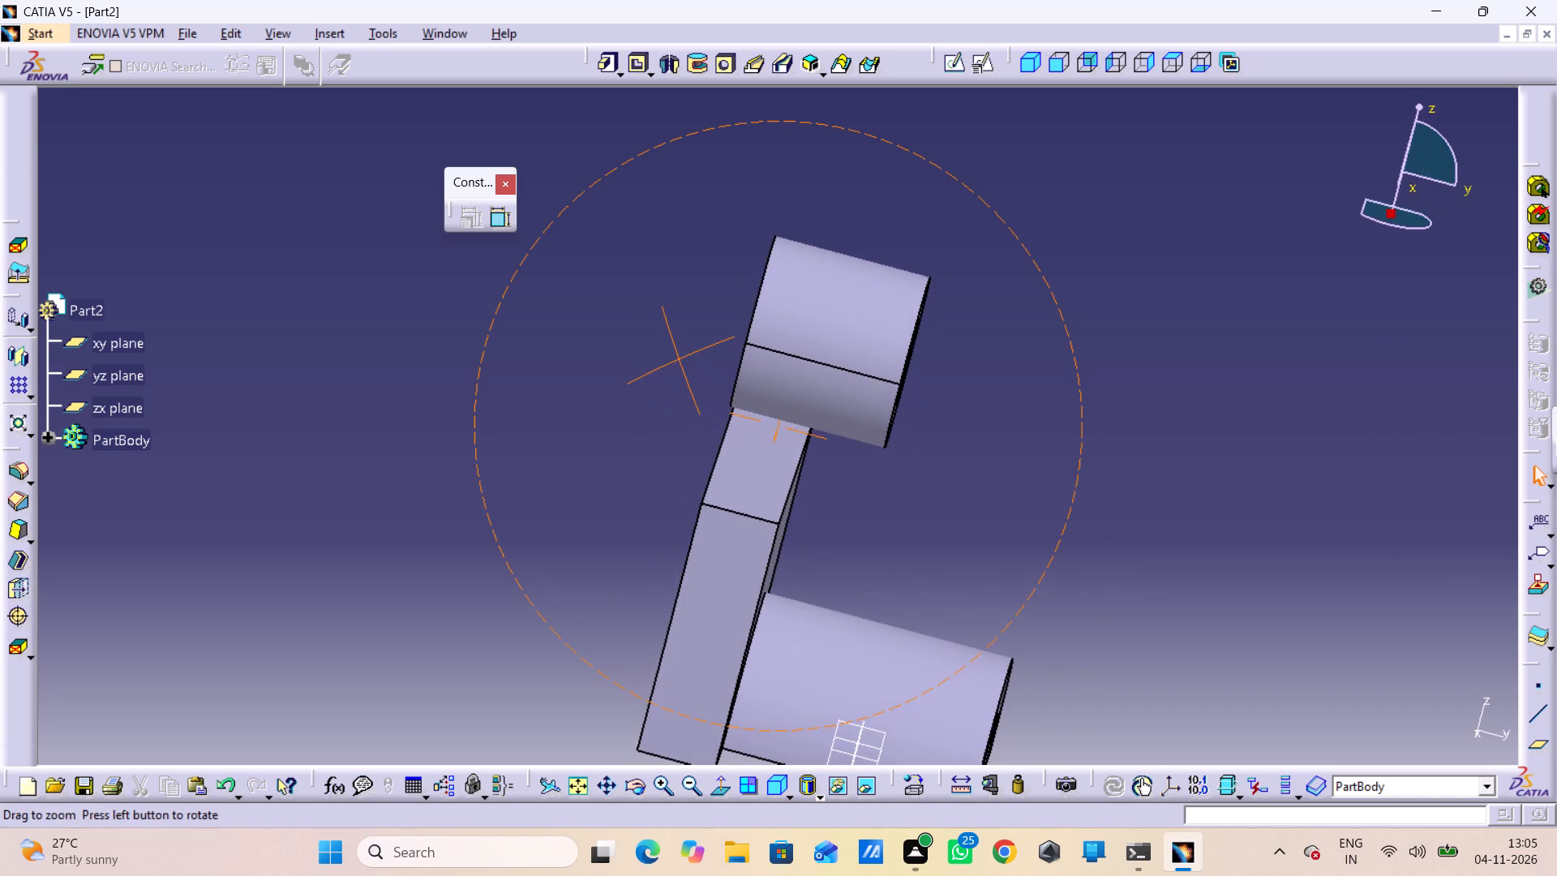
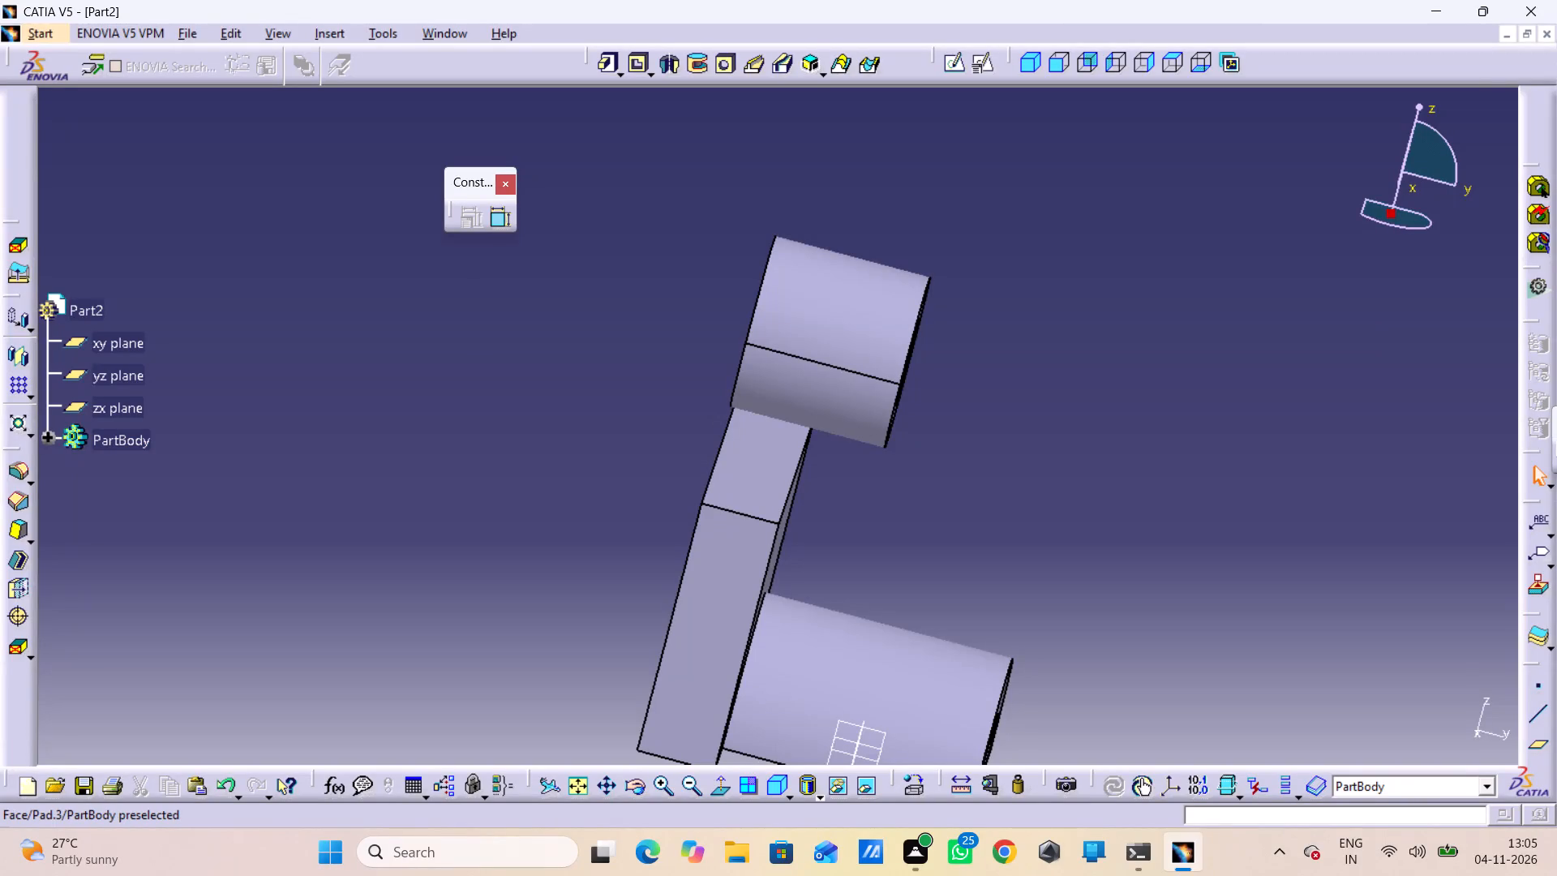
Expand PartBody in the specification tree and open the hollow cylinder's sketch, Sketch.2, for editing.
{"action": "right_click", "coordinate": [789, 347]}
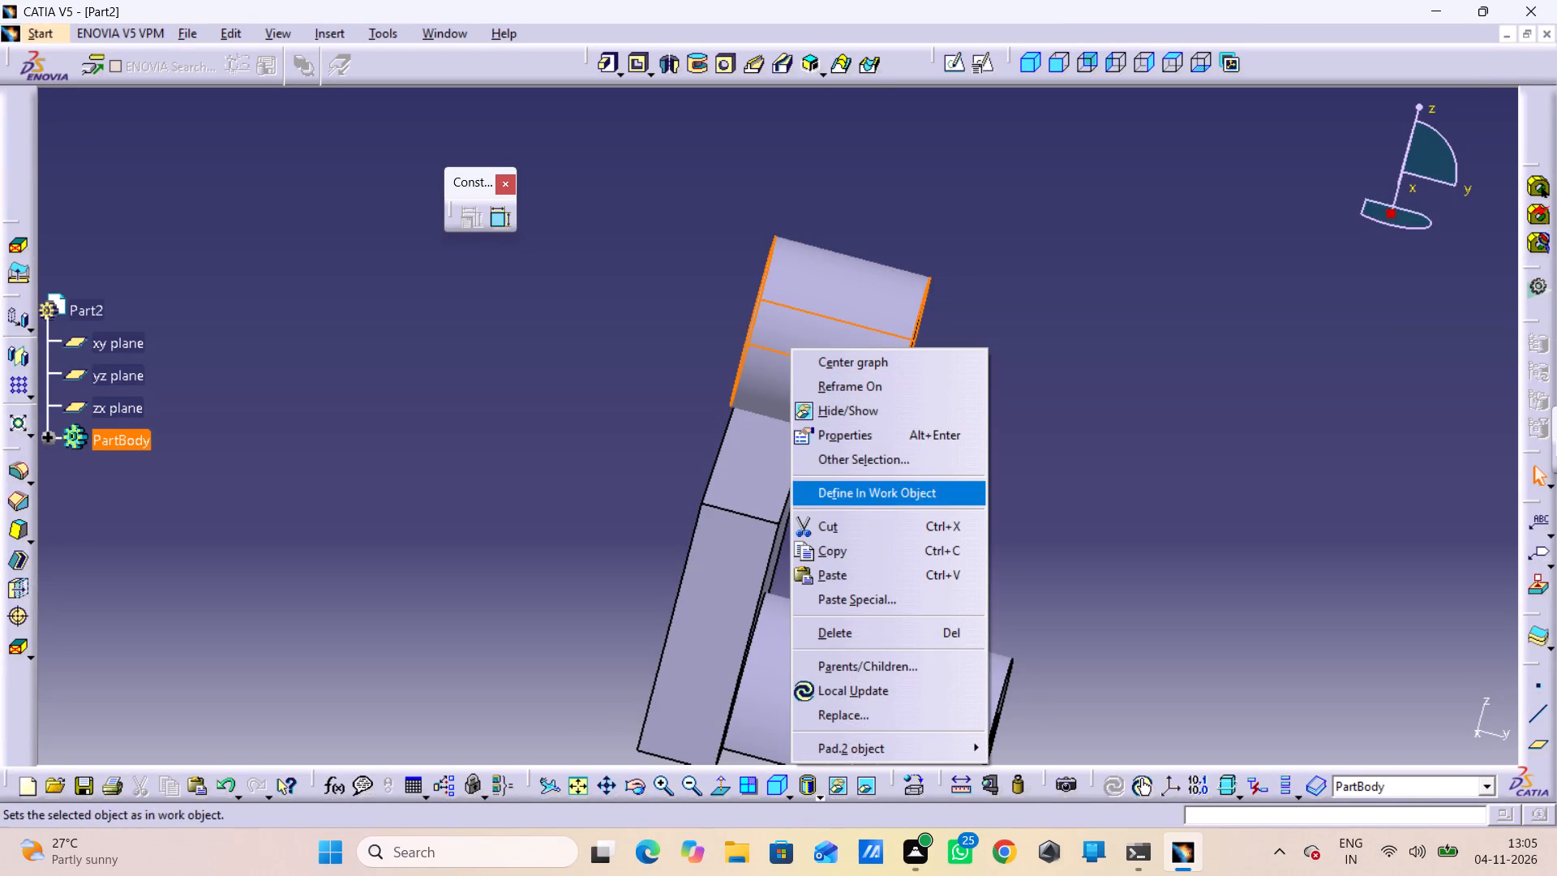
{"action": "left_click", "coordinate": [667, 370]}
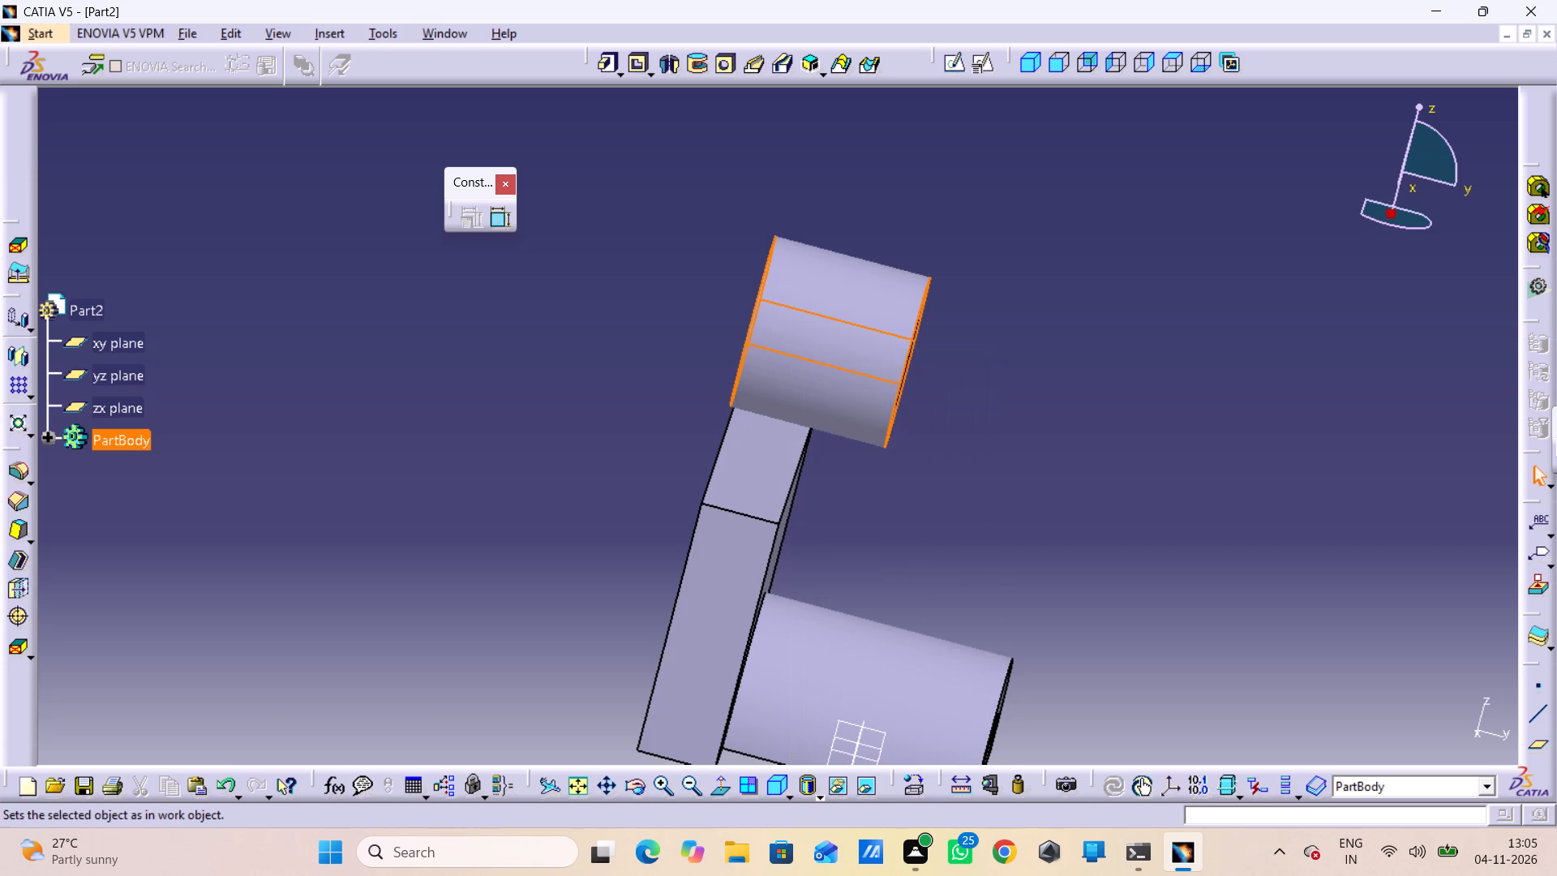
{"action": "left_click", "coordinate": [36, 424]}
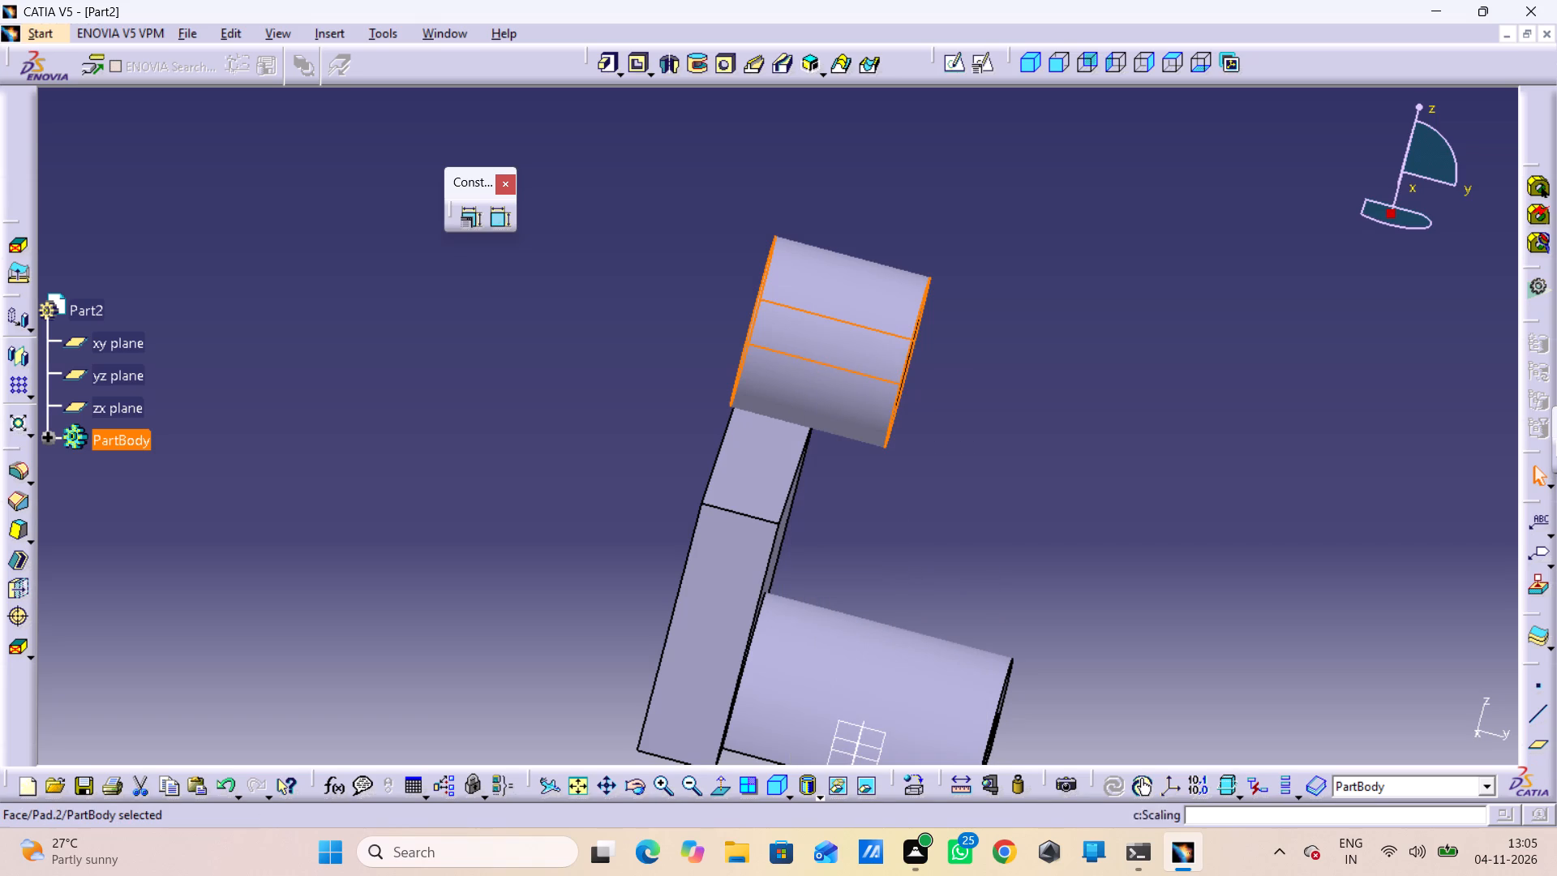
{"action": "left_click", "coordinate": [45, 436]}
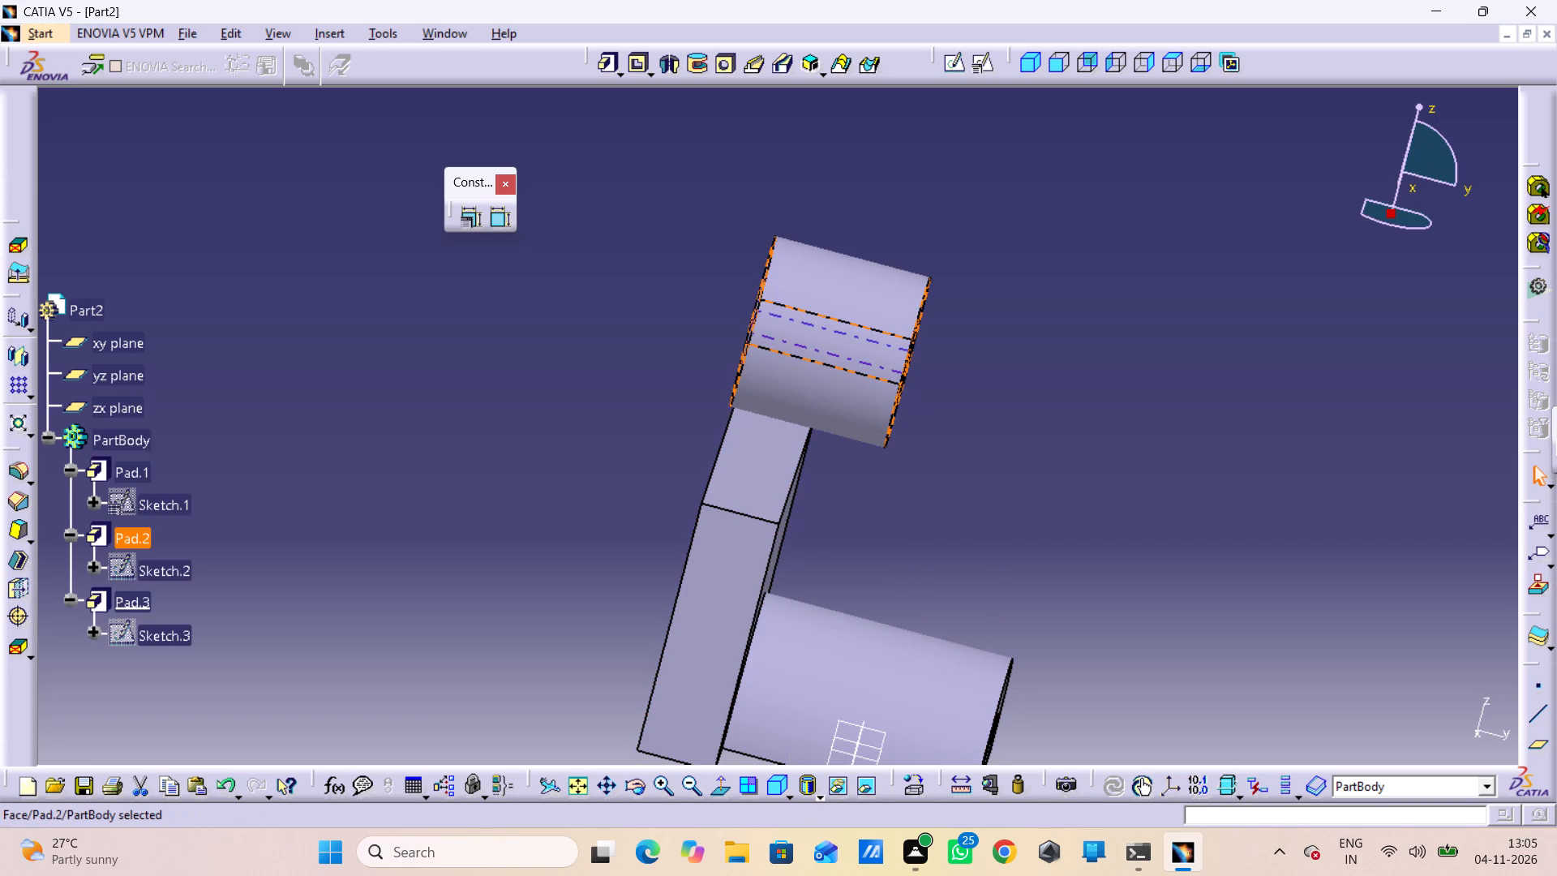
{"action": "double_click", "coordinate": [120, 562]}
{"action": "double_click", "coordinate": [122, 562]}
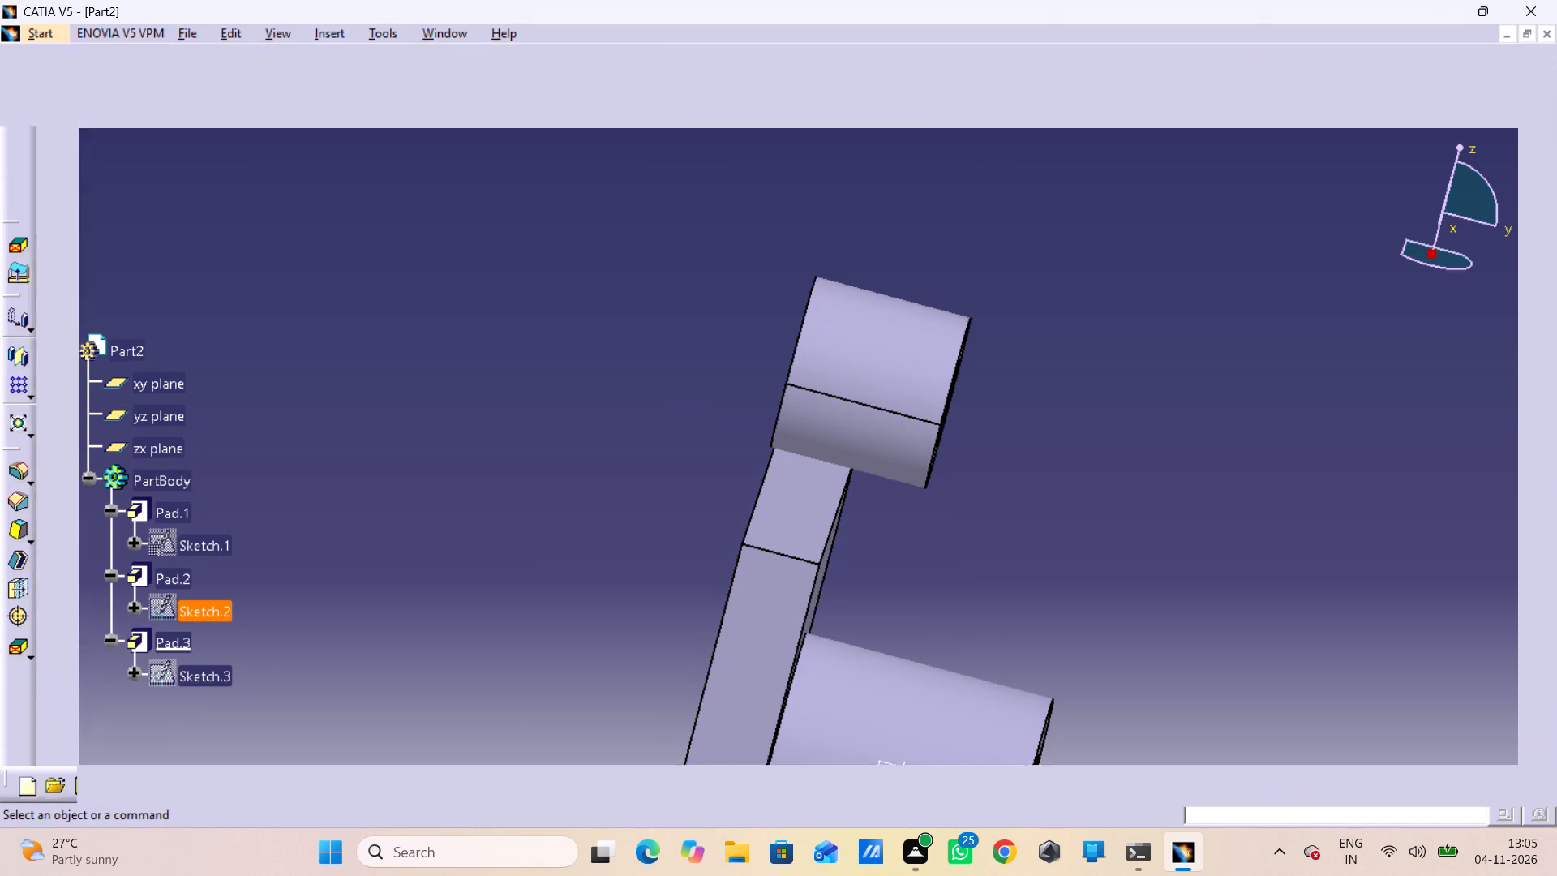
Examine the hollow cylinder's two concentric circles and their position above the half ring, face-on and from oblique angles.
{"action": "middle_click_drag", "start_coordinate": [410, 460], "coordinate": [500, 668]}
{"action": "right_click_drag", "start_coordinate": [418, 461], "coordinate": [424, 474]}
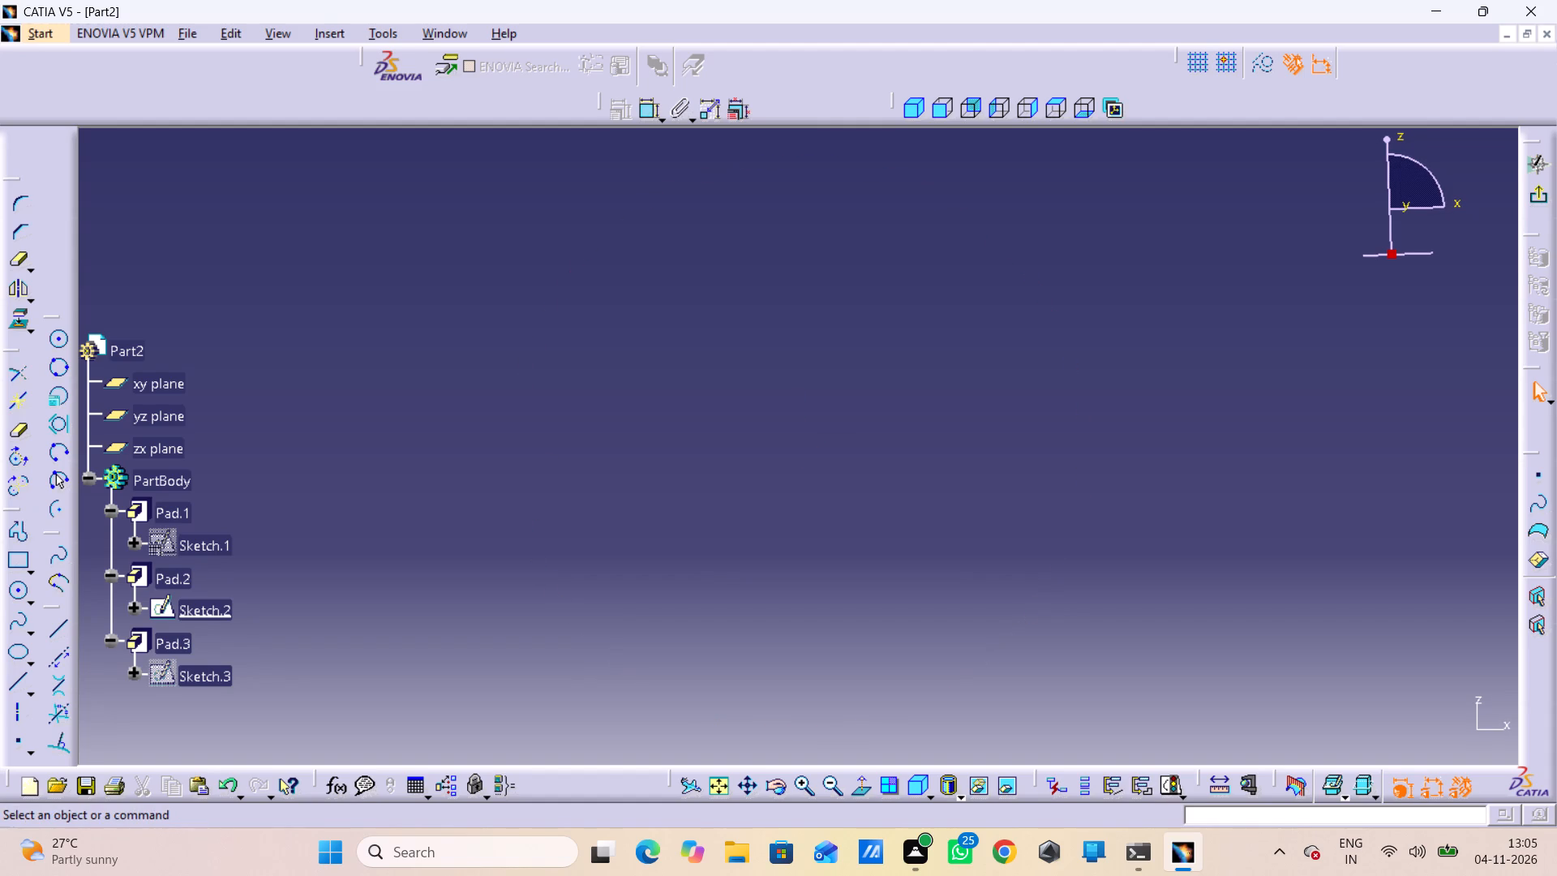
{"action": "middle_click_drag", "start_coordinate": [459, 503], "coordinate": [539, 604]}
{"action": "right_click_drag", "start_coordinate": [464, 500], "coordinate": [488, 536]}
{"action": "middle_click_drag", "start_coordinate": [564, 394], "coordinate": [604, 436]}
{"action": "right_click", "coordinate": [580, 397]}
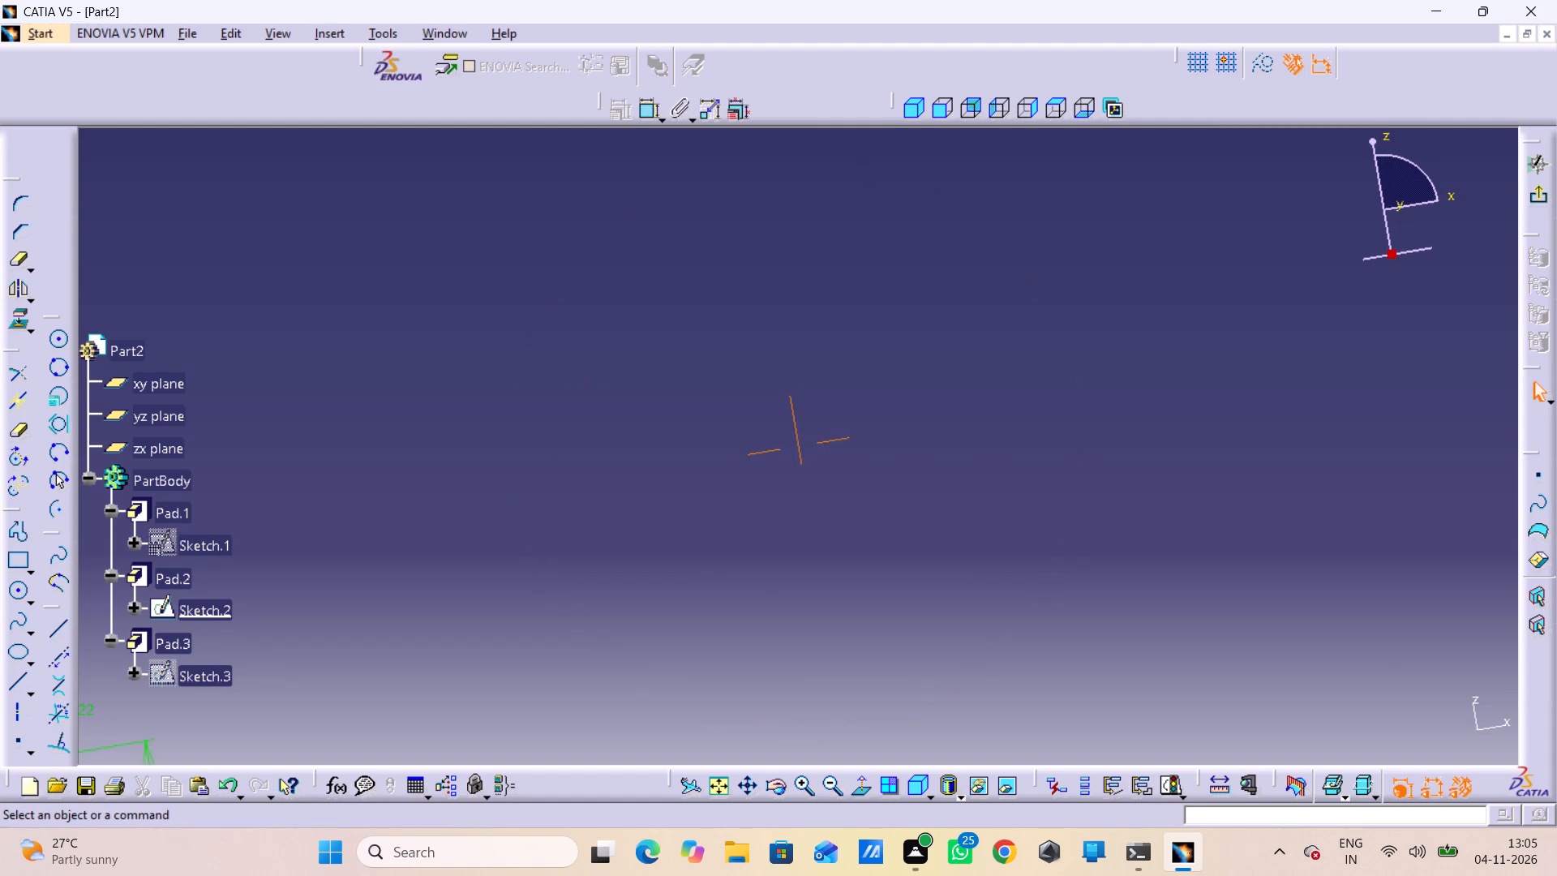
{"action": "middle_click_drag", "start_coordinate": [604, 436], "coordinate": [641, 579]}
{"action": "middle_click", "coordinate": [640, 574]}
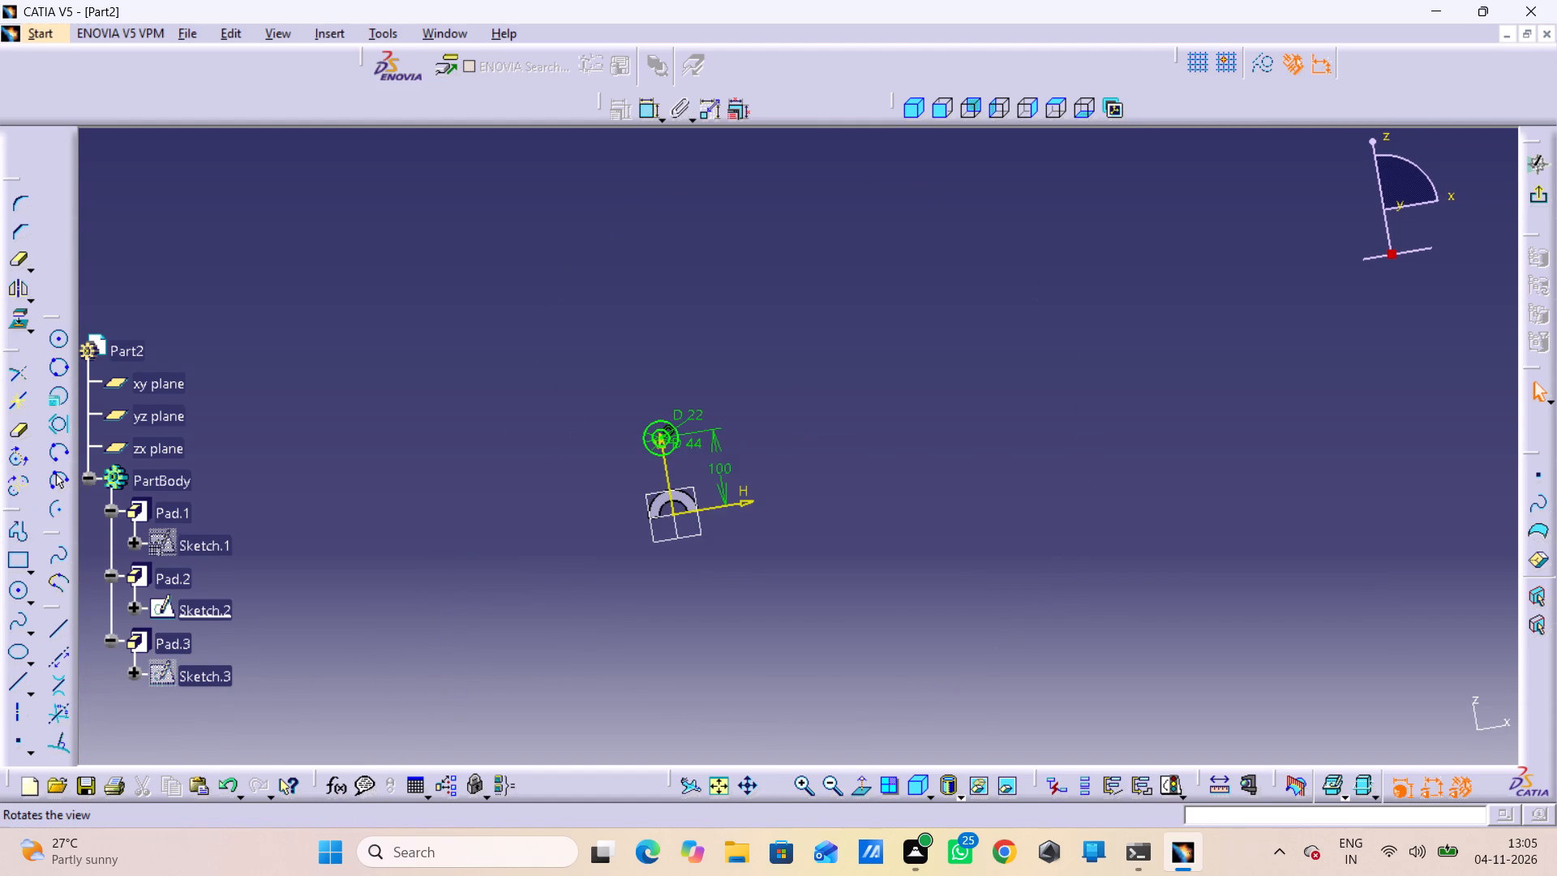
{"action": "left_click", "coordinate": [856, 784]}
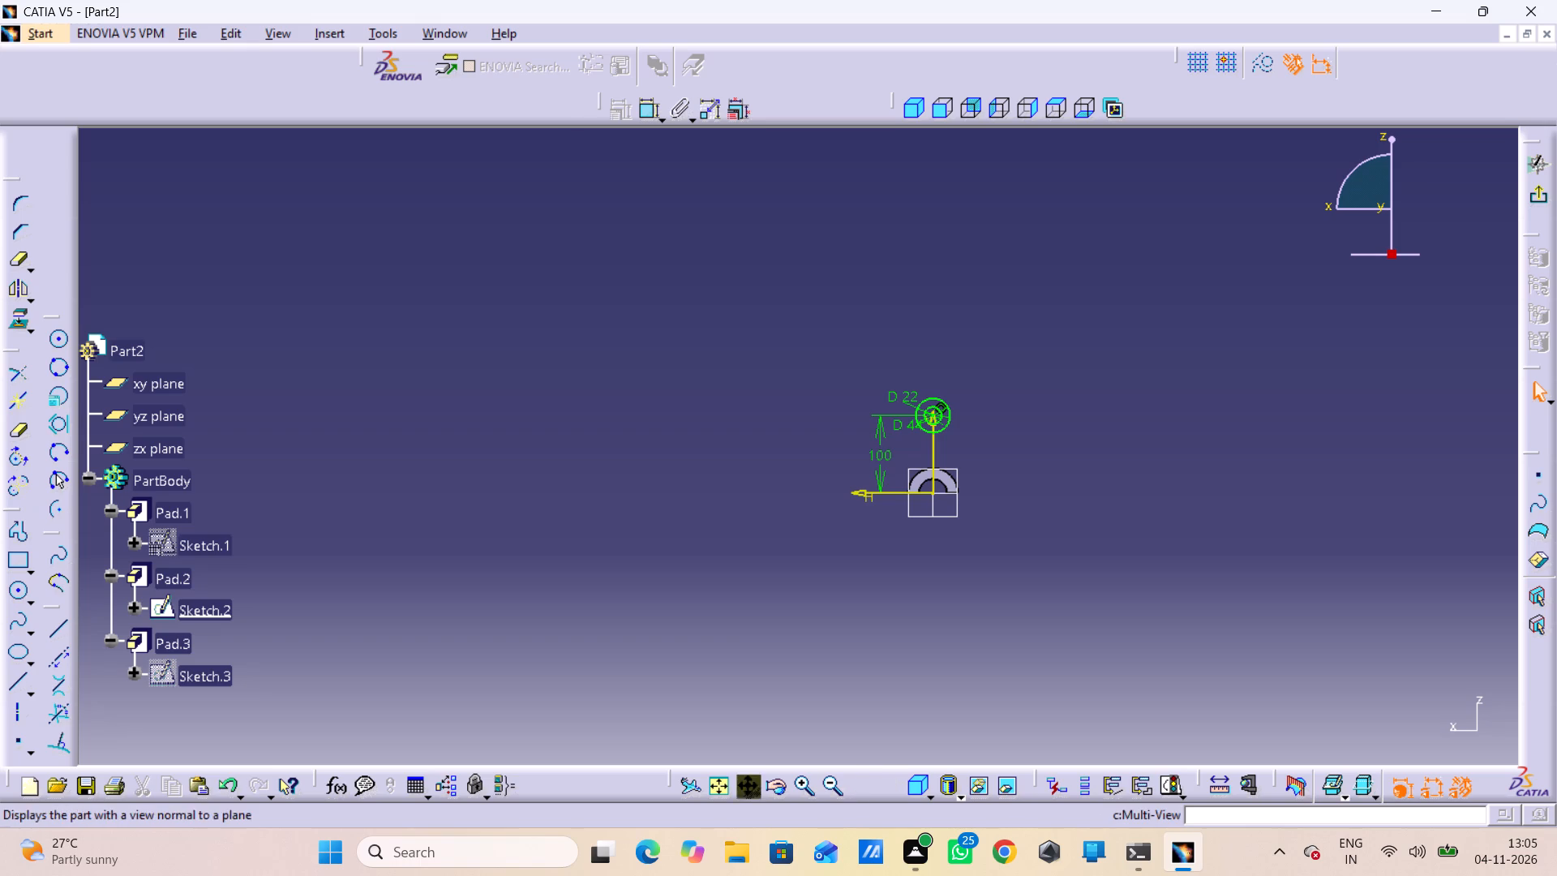
{"action": "left_click", "coordinate": [860, 790]}
{"action": "middle_click_drag", "start_coordinate": [727, 571], "coordinate": [694, 467]}
{"action": "right_click", "coordinate": [727, 571]}
{"action": "scroll", "coordinate": [692, 390], "scroll_direction": "up", "scroll_amount": 1}
{"action": "middle_click_drag", "start_coordinate": [852, 533], "coordinate": [875, 422]}
{"action": "right_click_drag", "start_coordinate": [867, 543], "coordinate": [881, 505]}
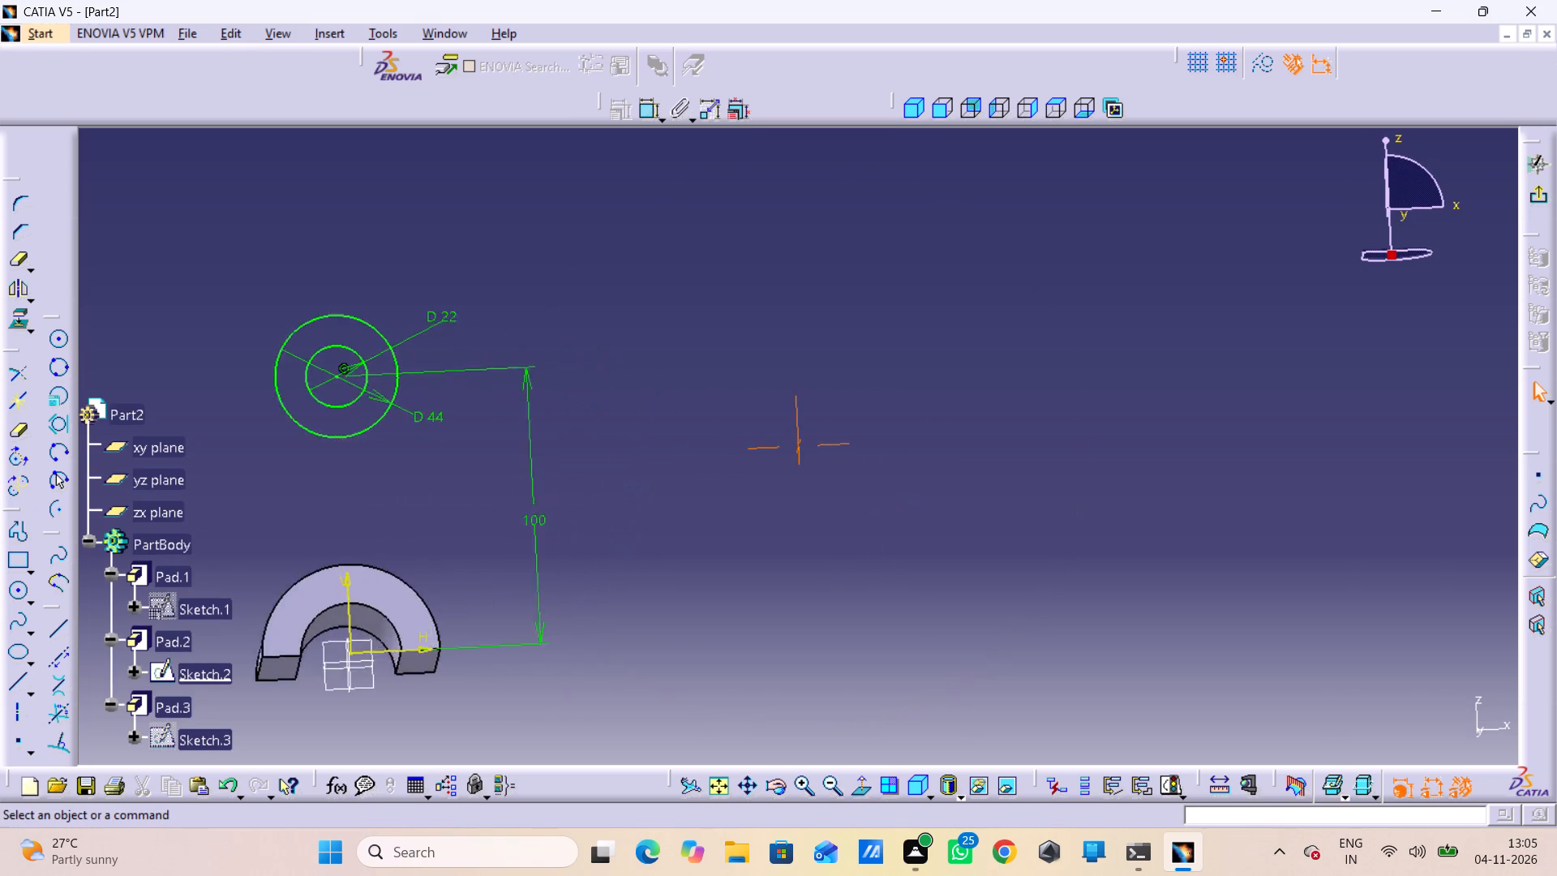
{"action": "middle_click_drag", "start_coordinate": [875, 422], "coordinate": [871, 400]}
{"action": "middle_click_drag", "start_coordinate": [756, 496], "coordinate": [1186, 589]}
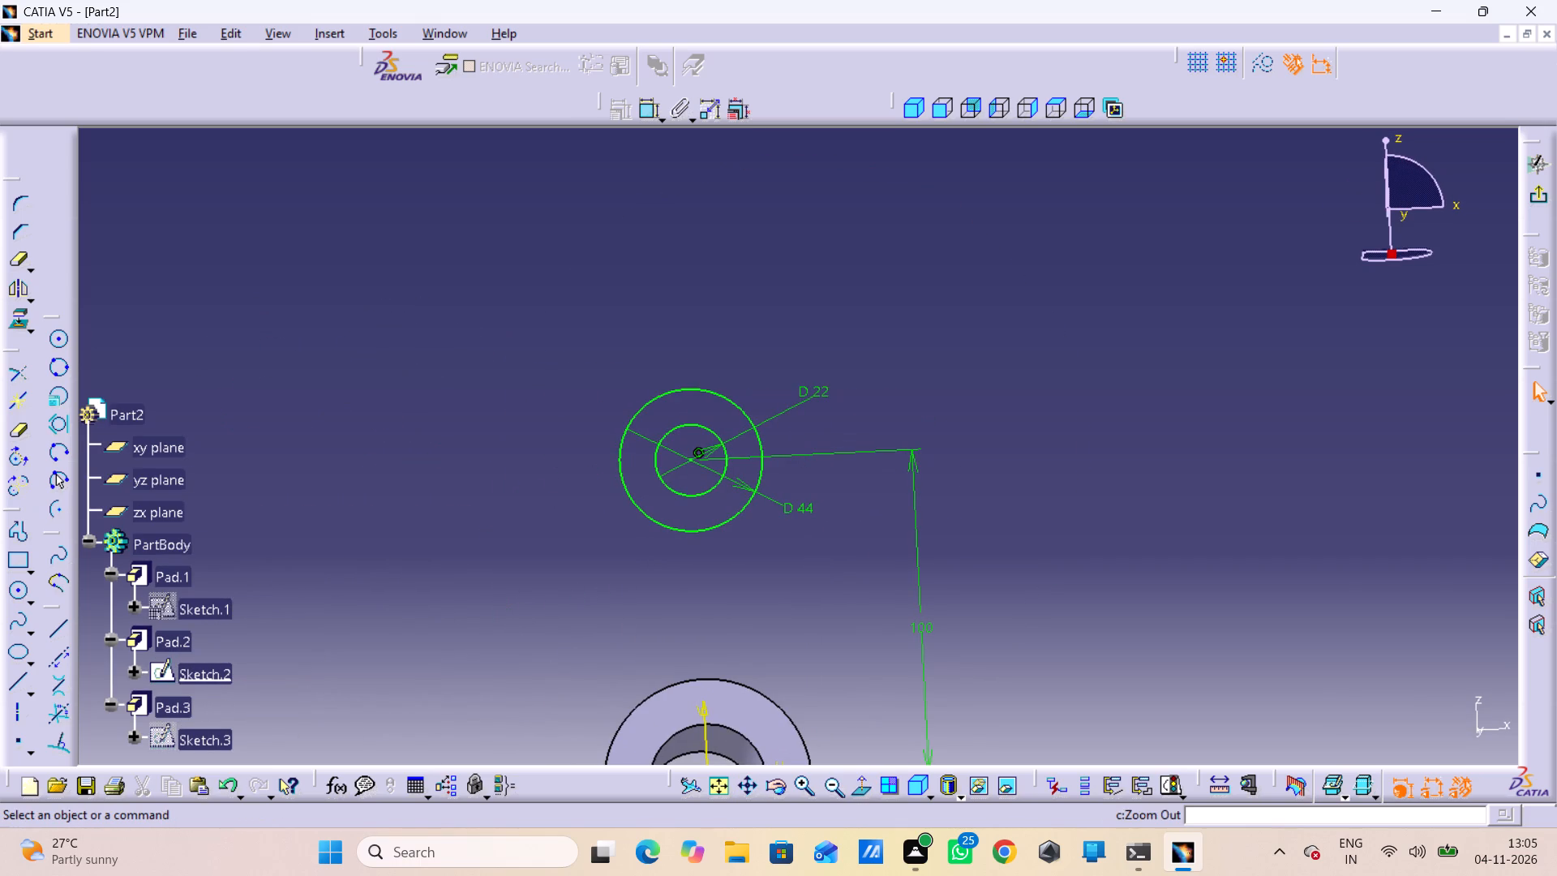
{"action": "left_click", "coordinate": [858, 787]}
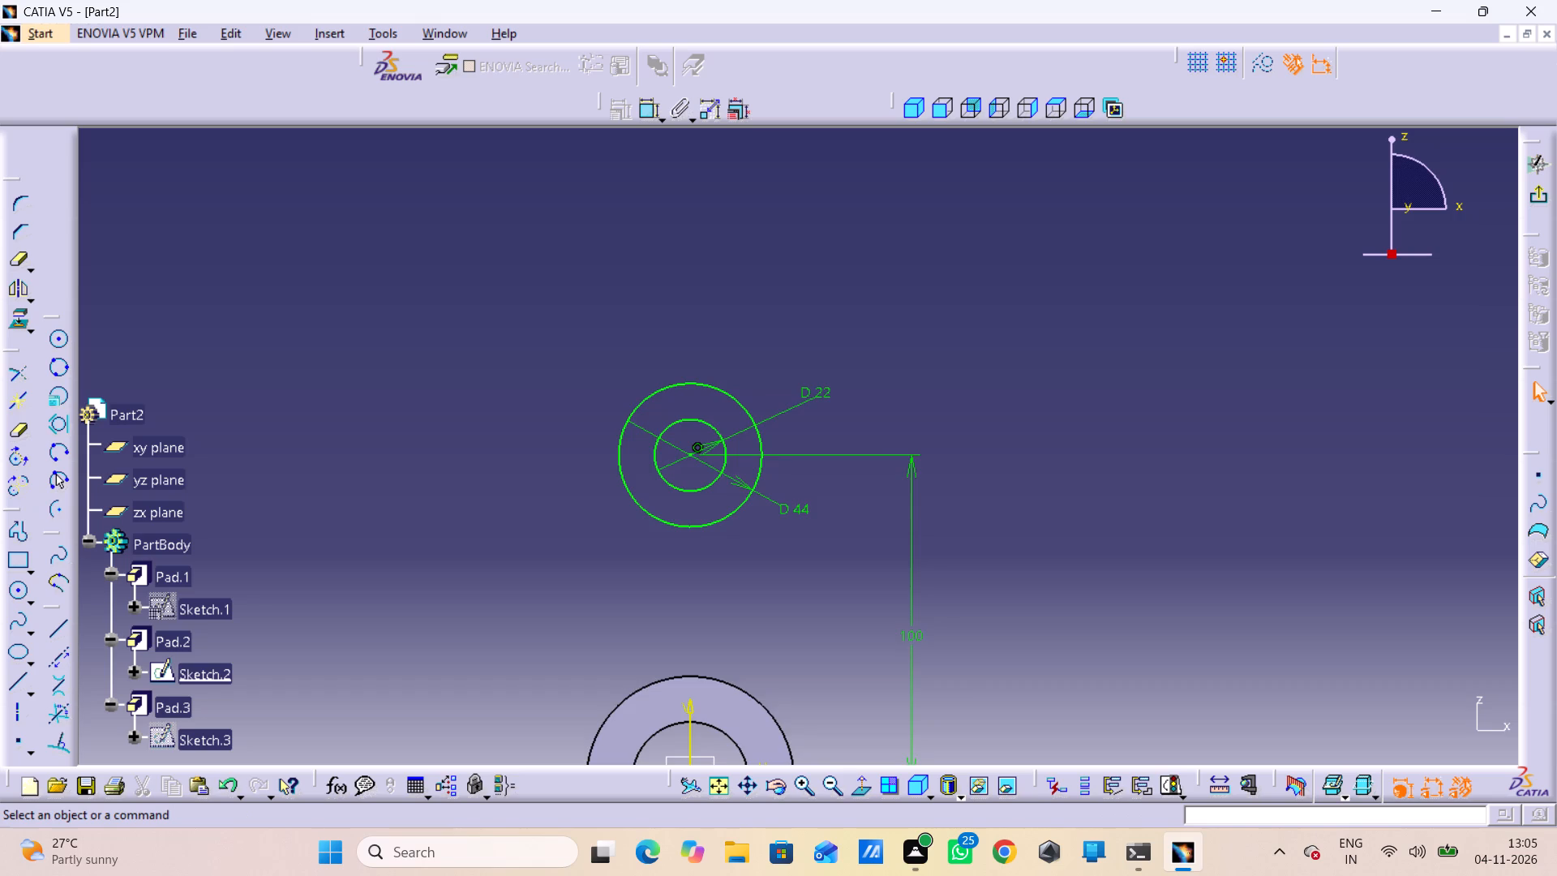
{"action": "middle_click_drag", "start_coordinate": [611, 558], "coordinate": [616, 509]}
{"action": "right_click_drag", "start_coordinate": [641, 575], "coordinate": [655, 564]}
{"action": "middle_click_drag", "start_coordinate": [592, 585], "coordinate": [583, 539]}
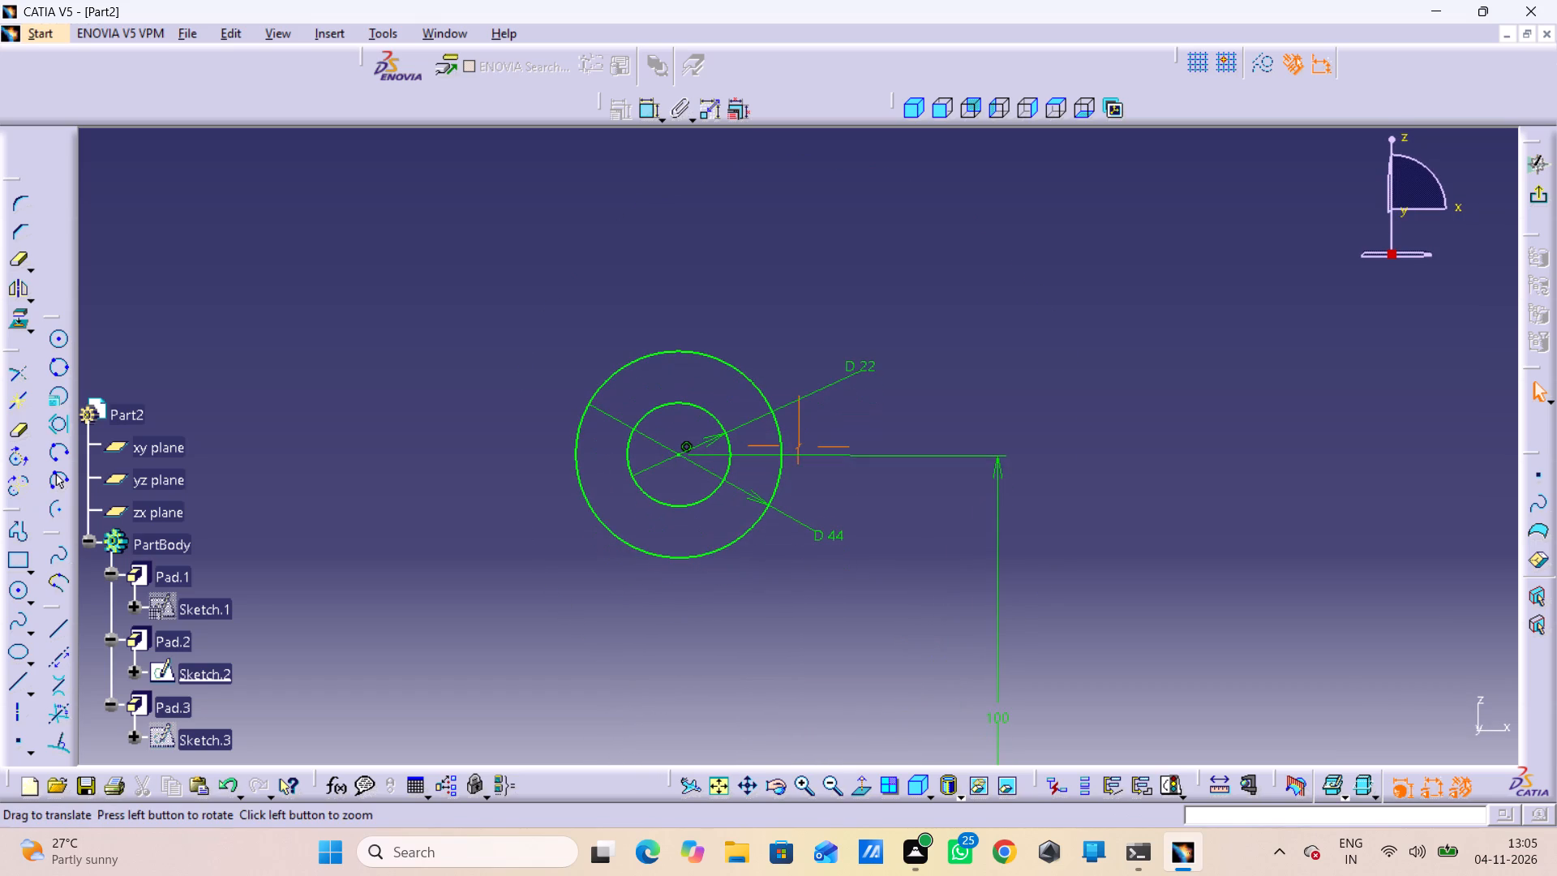
{"action": "middle_click_drag", "start_coordinate": [534, 547], "coordinate": [546, 608]}
{"action": "right_click", "coordinate": [539, 545]}
{"action": "middle_click_drag", "start_coordinate": [546, 613], "coordinate": [516, 569]}
{"action": "left_click", "coordinate": [869, 788]}
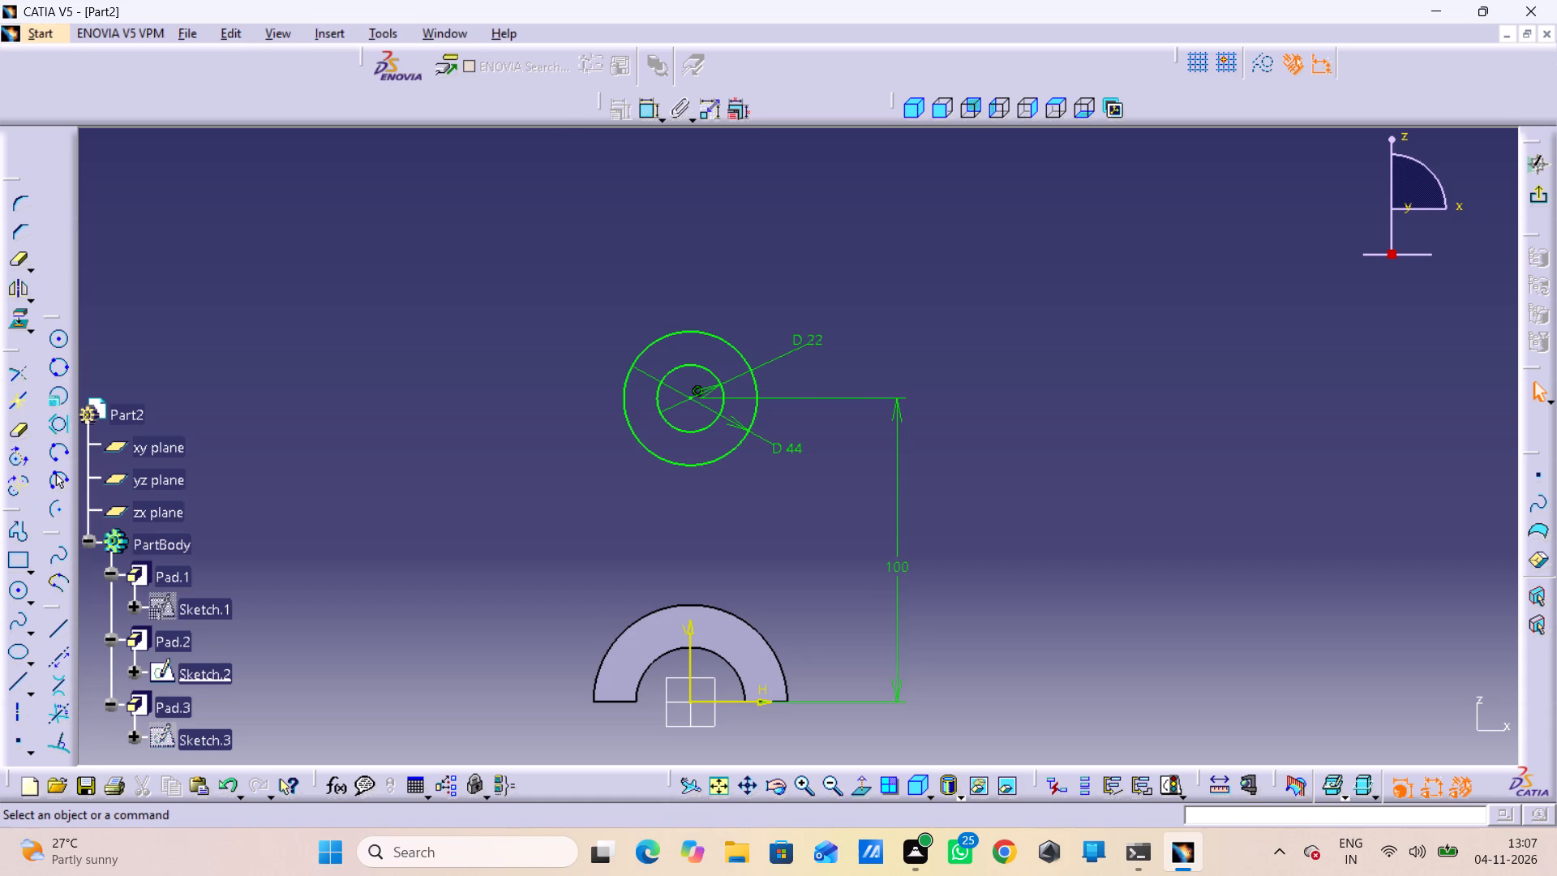
{"action": "middle_click_drag", "start_coordinate": [807, 421], "coordinate": [772, 439]}
{"action": "right_click_drag", "start_coordinate": [807, 421], "coordinate": [772, 439]}
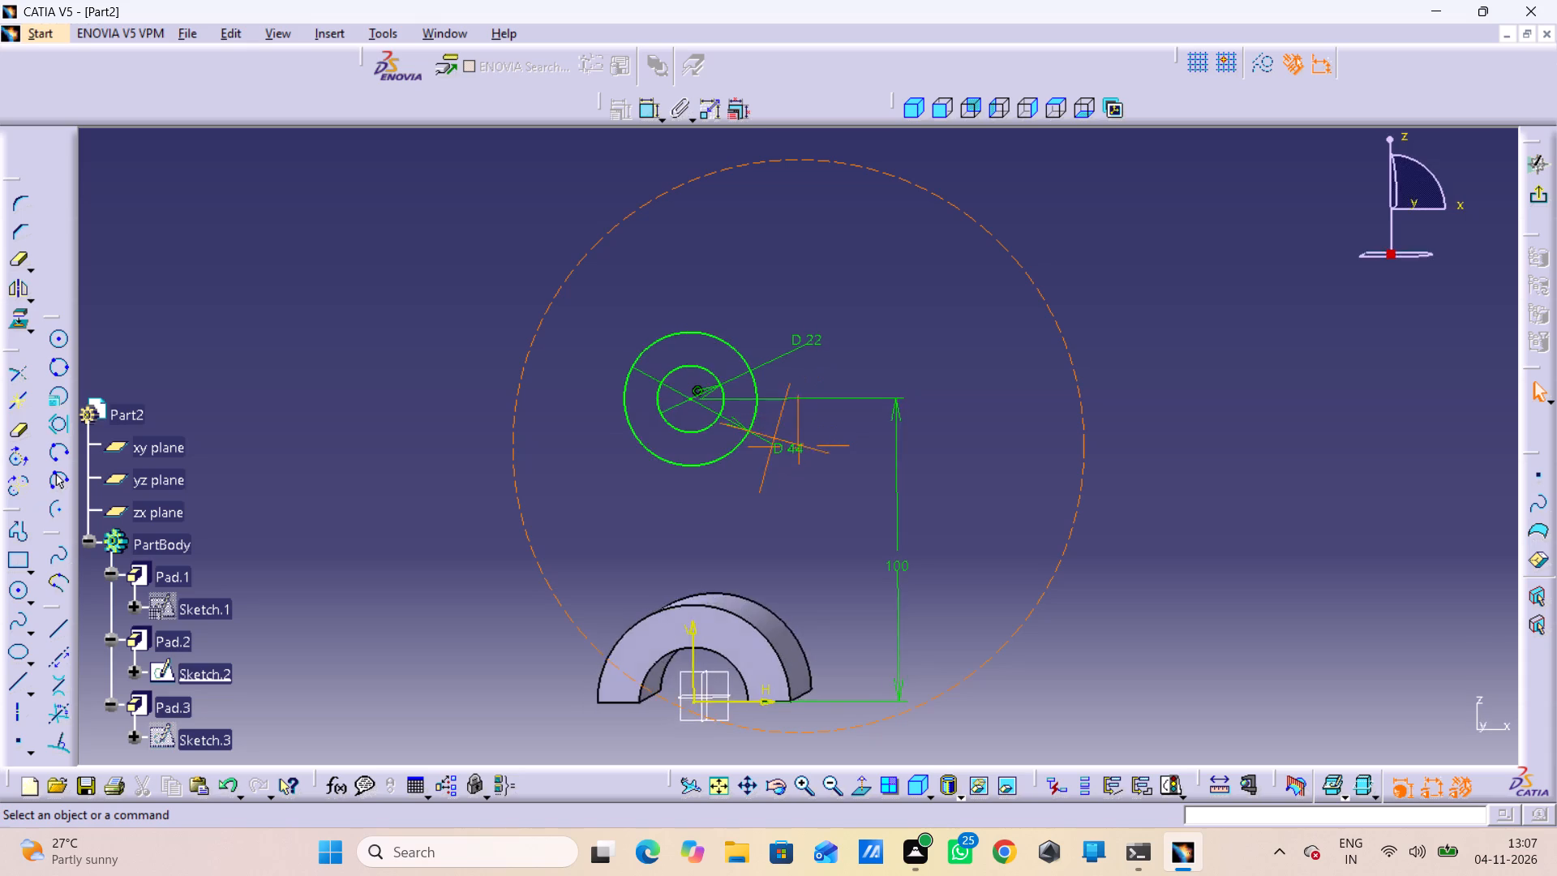
{"action": "middle_click_drag", "start_coordinate": [772, 439], "coordinate": [367, 483]}
{"action": "right_click_drag", "start_coordinate": [772, 439], "coordinate": [367, 483]}
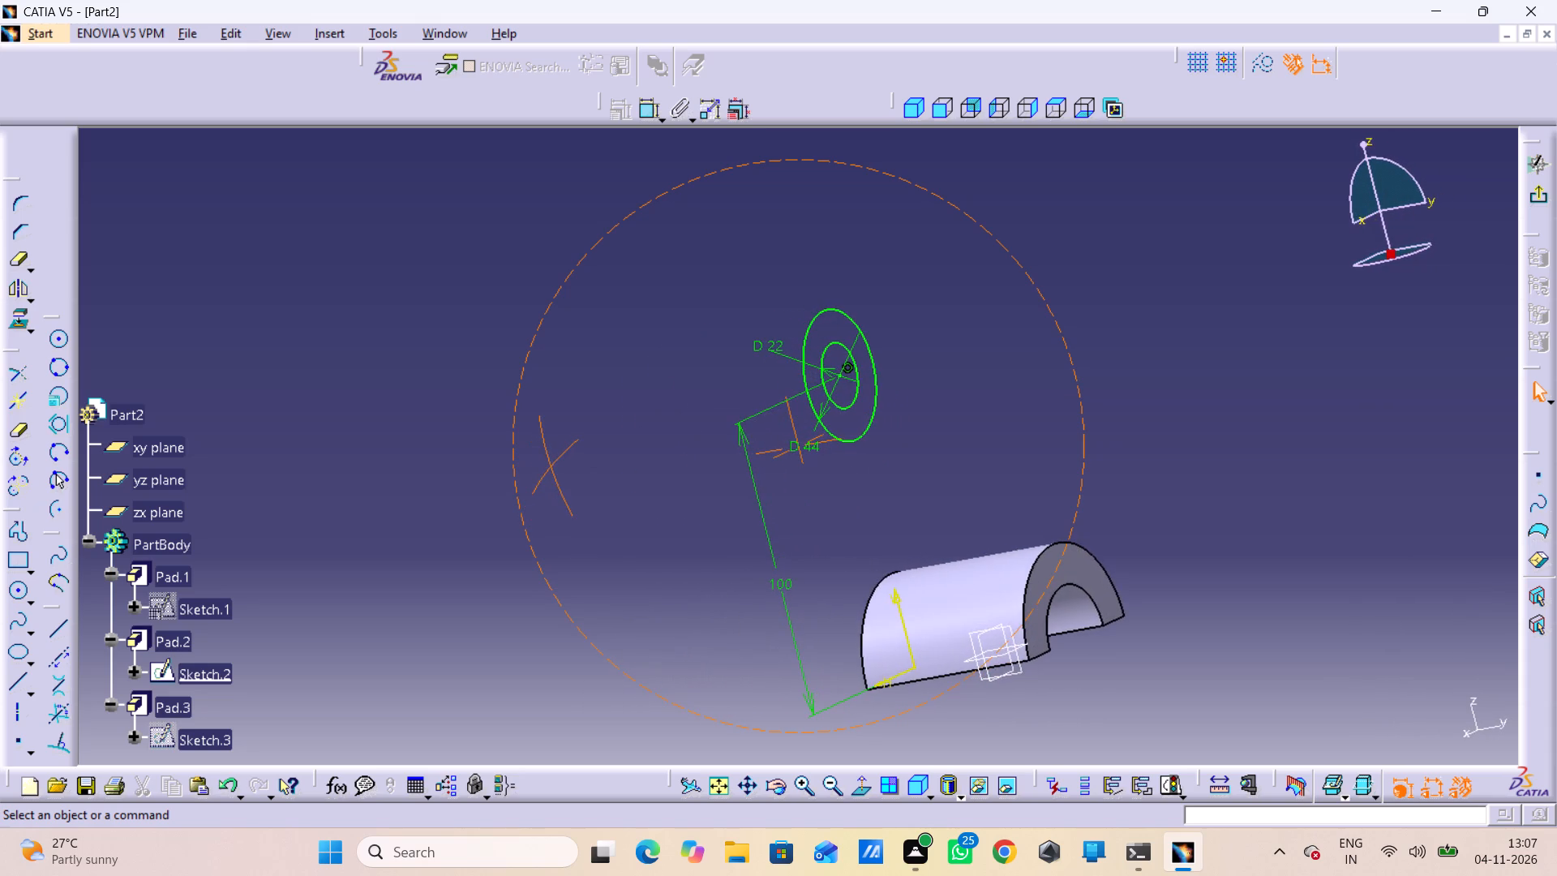
{"action": "right_click_drag", "start_coordinate": [367, 483], "coordinate": [376, 483]}
{"action": "middle_click_drag", "start_coordinate": [367, 483], "coordinate": [376, 483]}
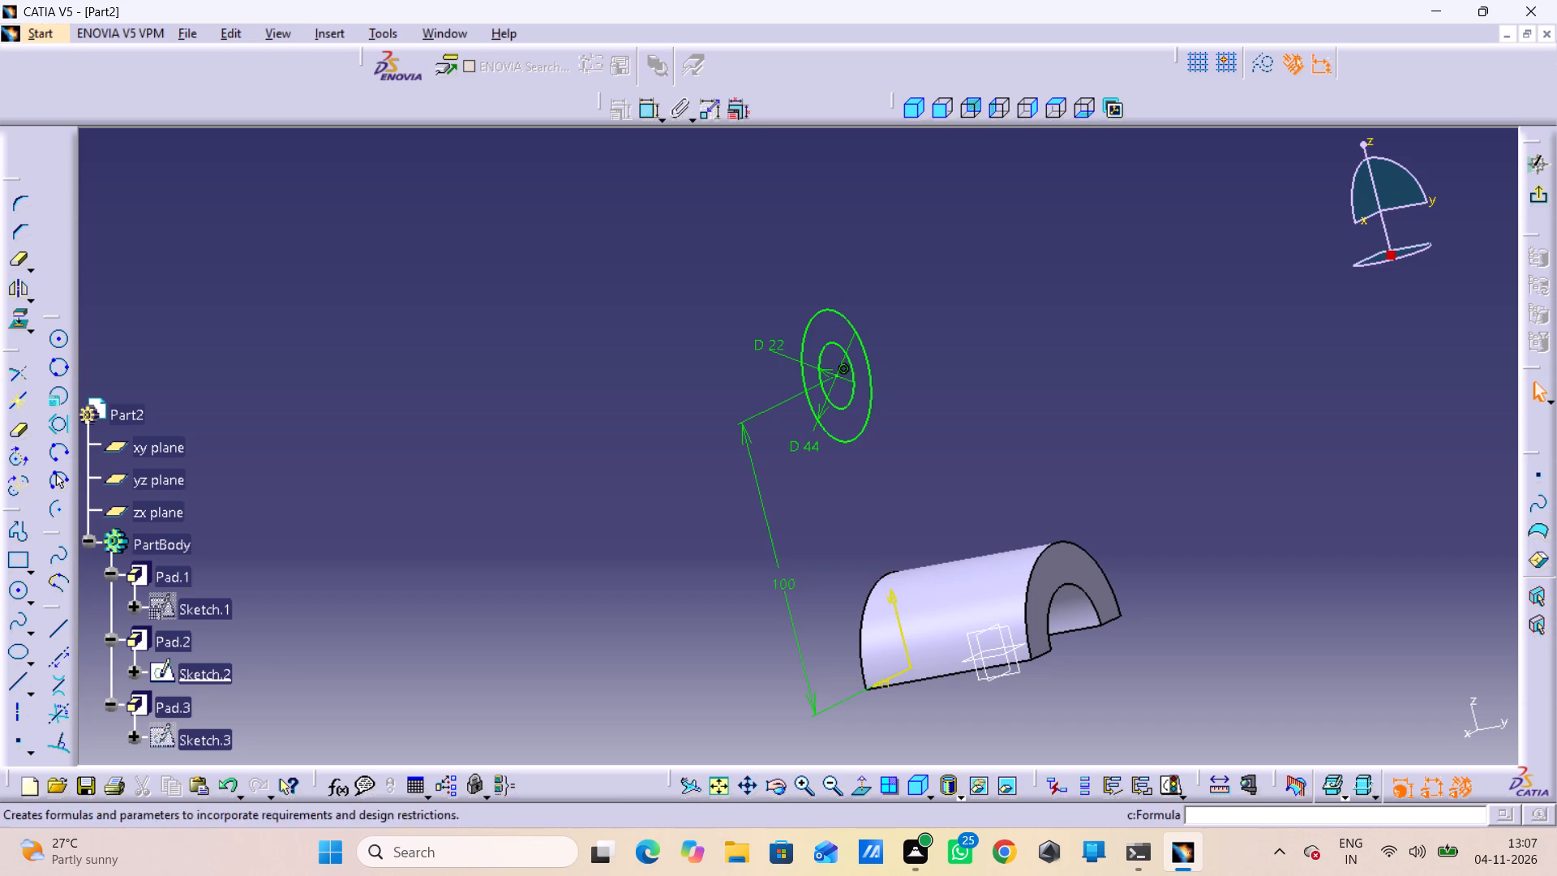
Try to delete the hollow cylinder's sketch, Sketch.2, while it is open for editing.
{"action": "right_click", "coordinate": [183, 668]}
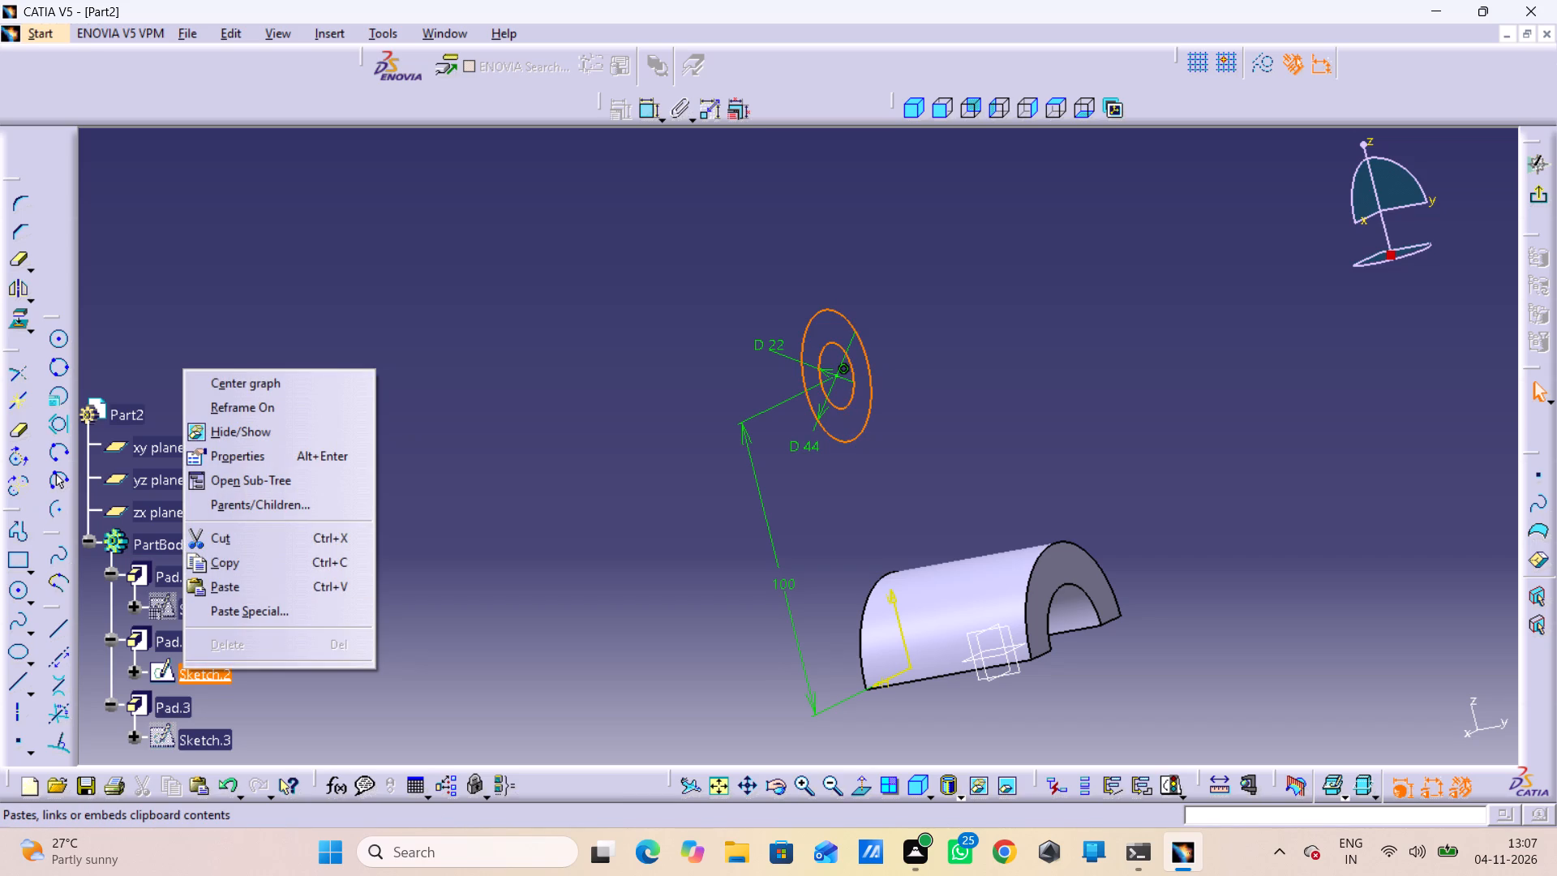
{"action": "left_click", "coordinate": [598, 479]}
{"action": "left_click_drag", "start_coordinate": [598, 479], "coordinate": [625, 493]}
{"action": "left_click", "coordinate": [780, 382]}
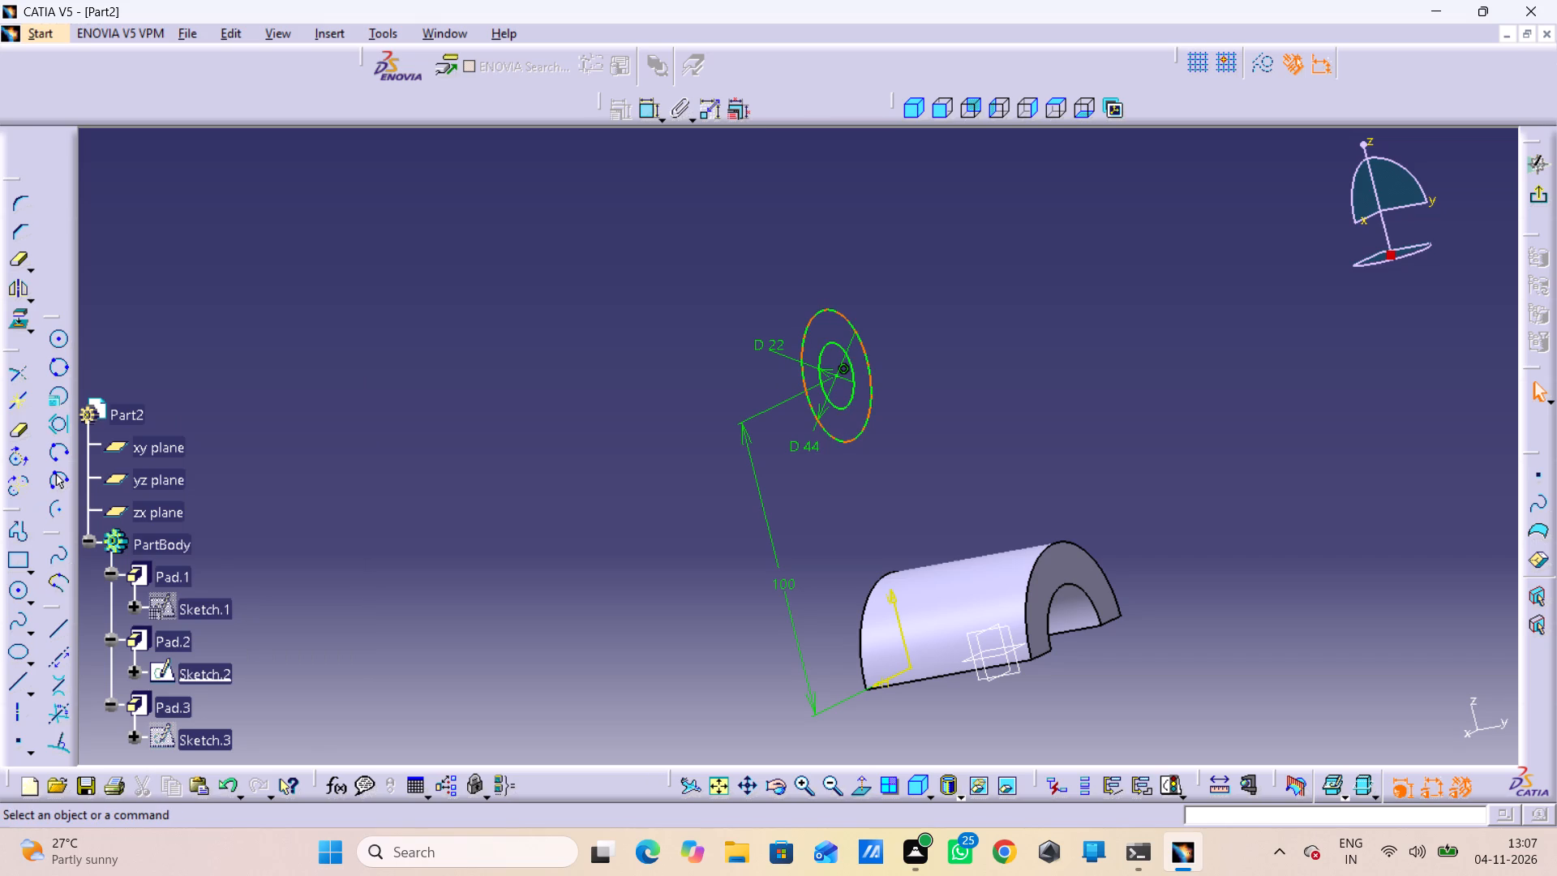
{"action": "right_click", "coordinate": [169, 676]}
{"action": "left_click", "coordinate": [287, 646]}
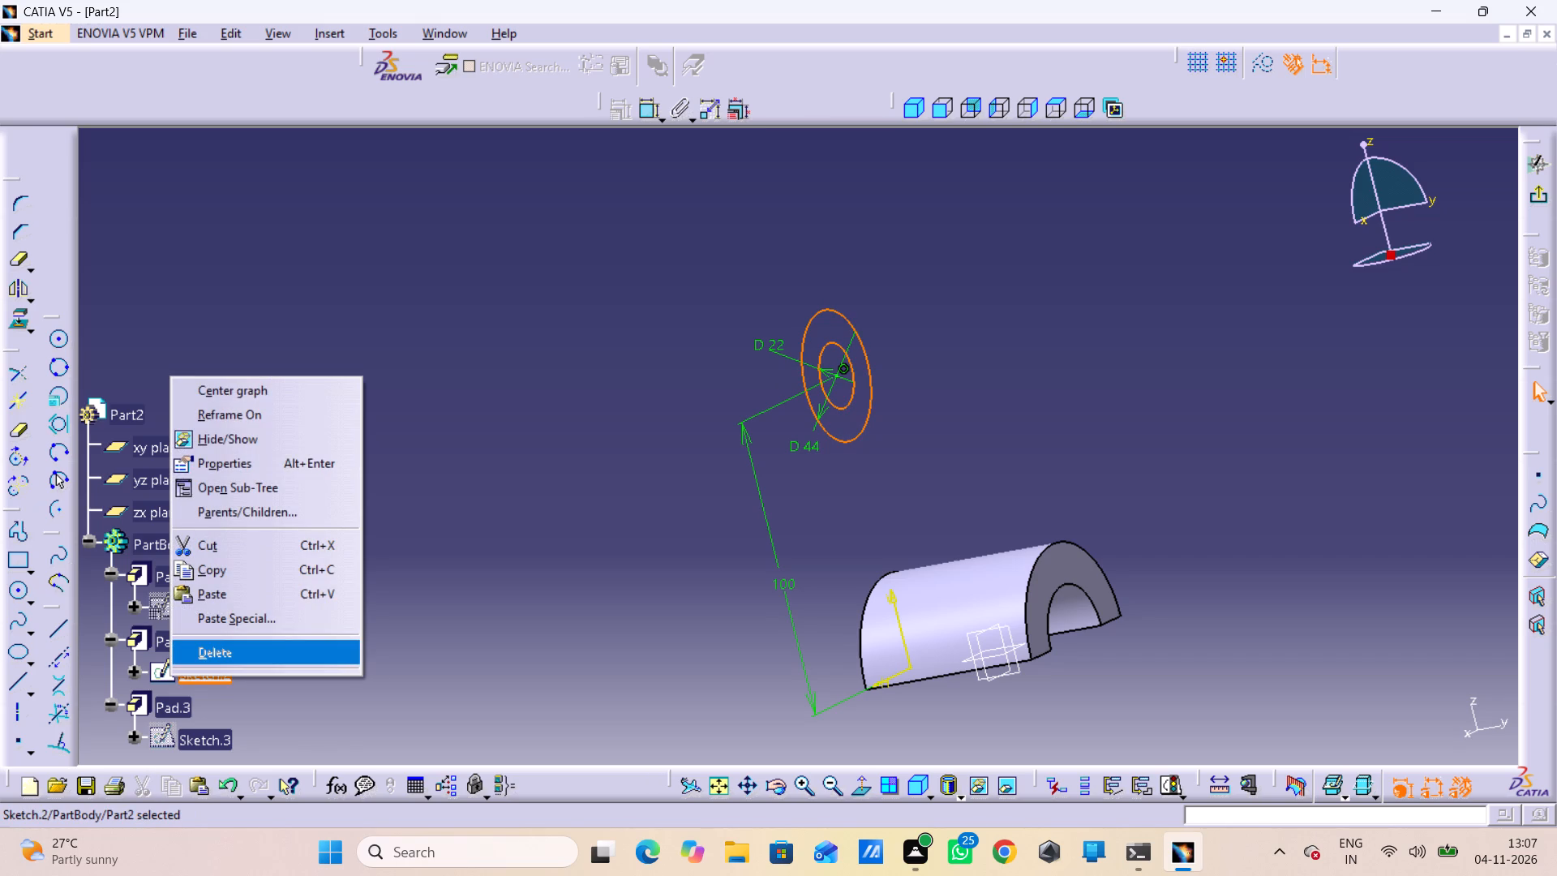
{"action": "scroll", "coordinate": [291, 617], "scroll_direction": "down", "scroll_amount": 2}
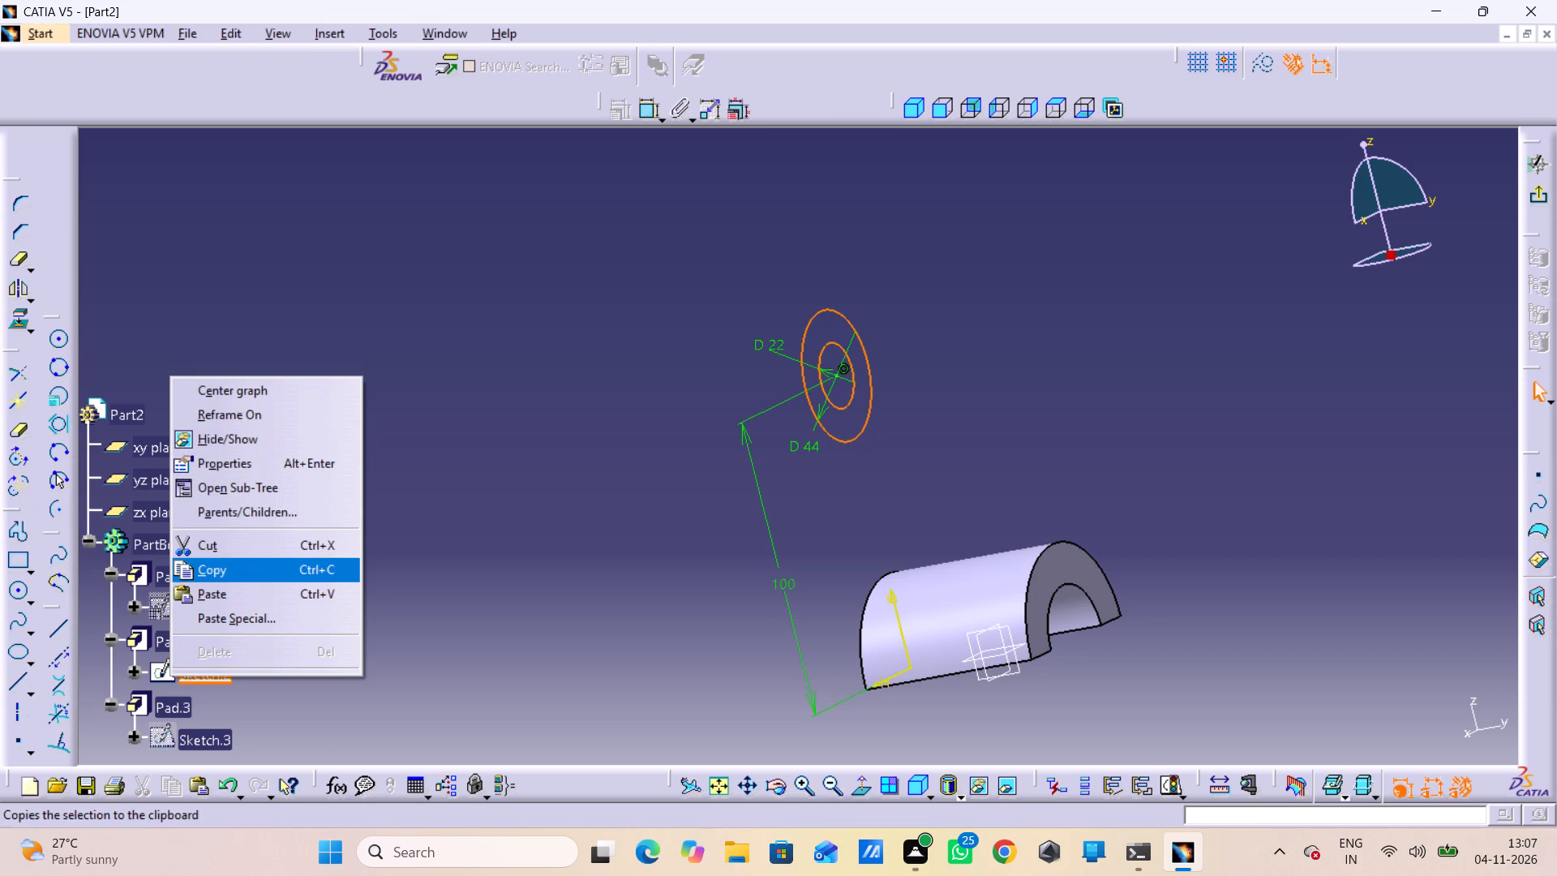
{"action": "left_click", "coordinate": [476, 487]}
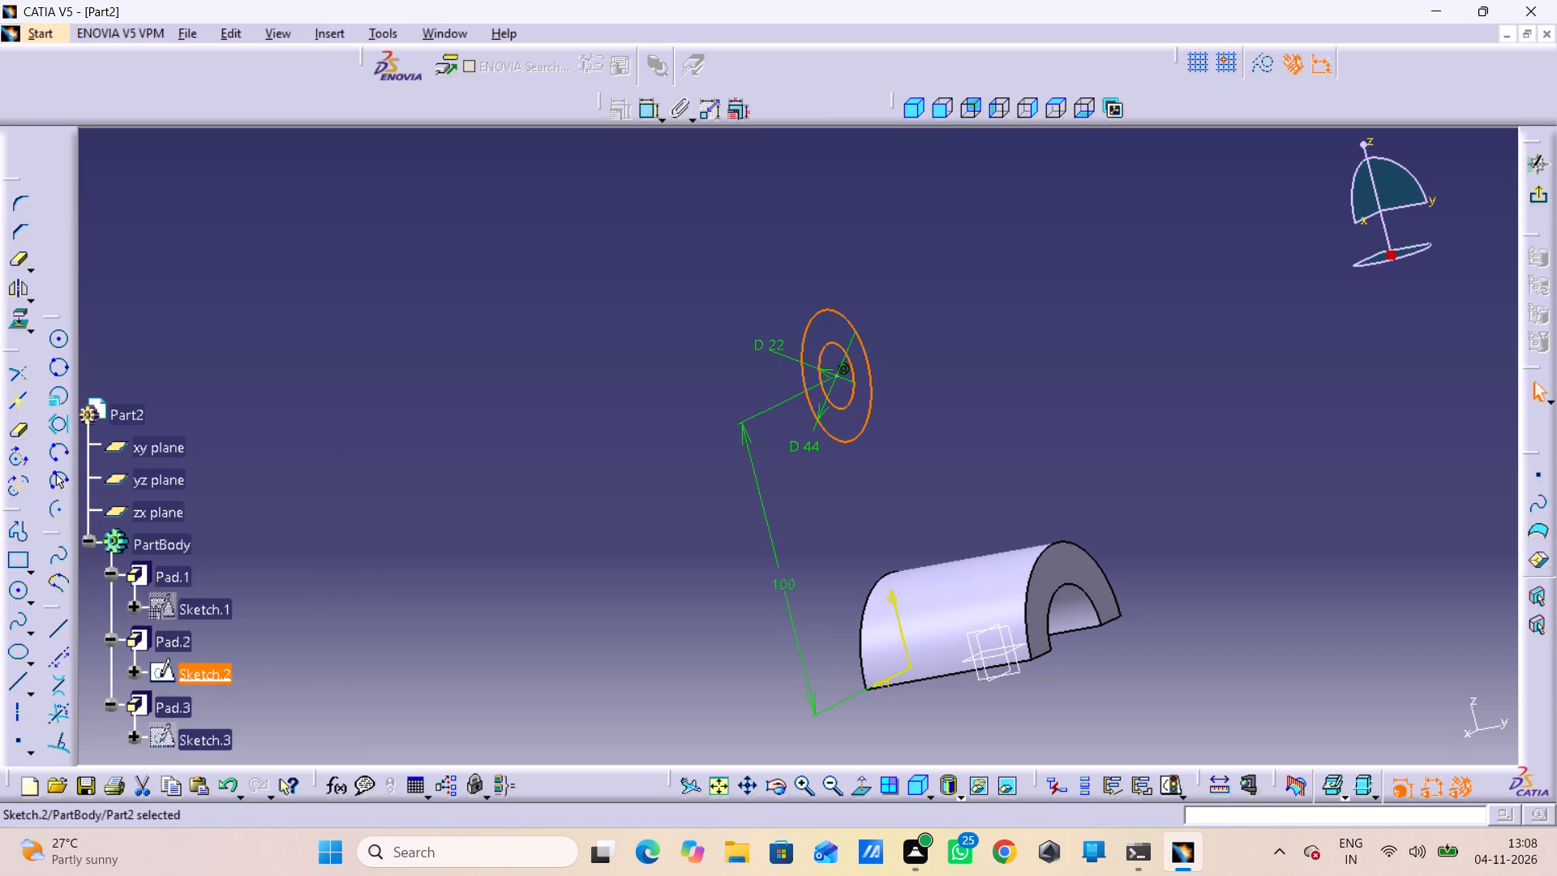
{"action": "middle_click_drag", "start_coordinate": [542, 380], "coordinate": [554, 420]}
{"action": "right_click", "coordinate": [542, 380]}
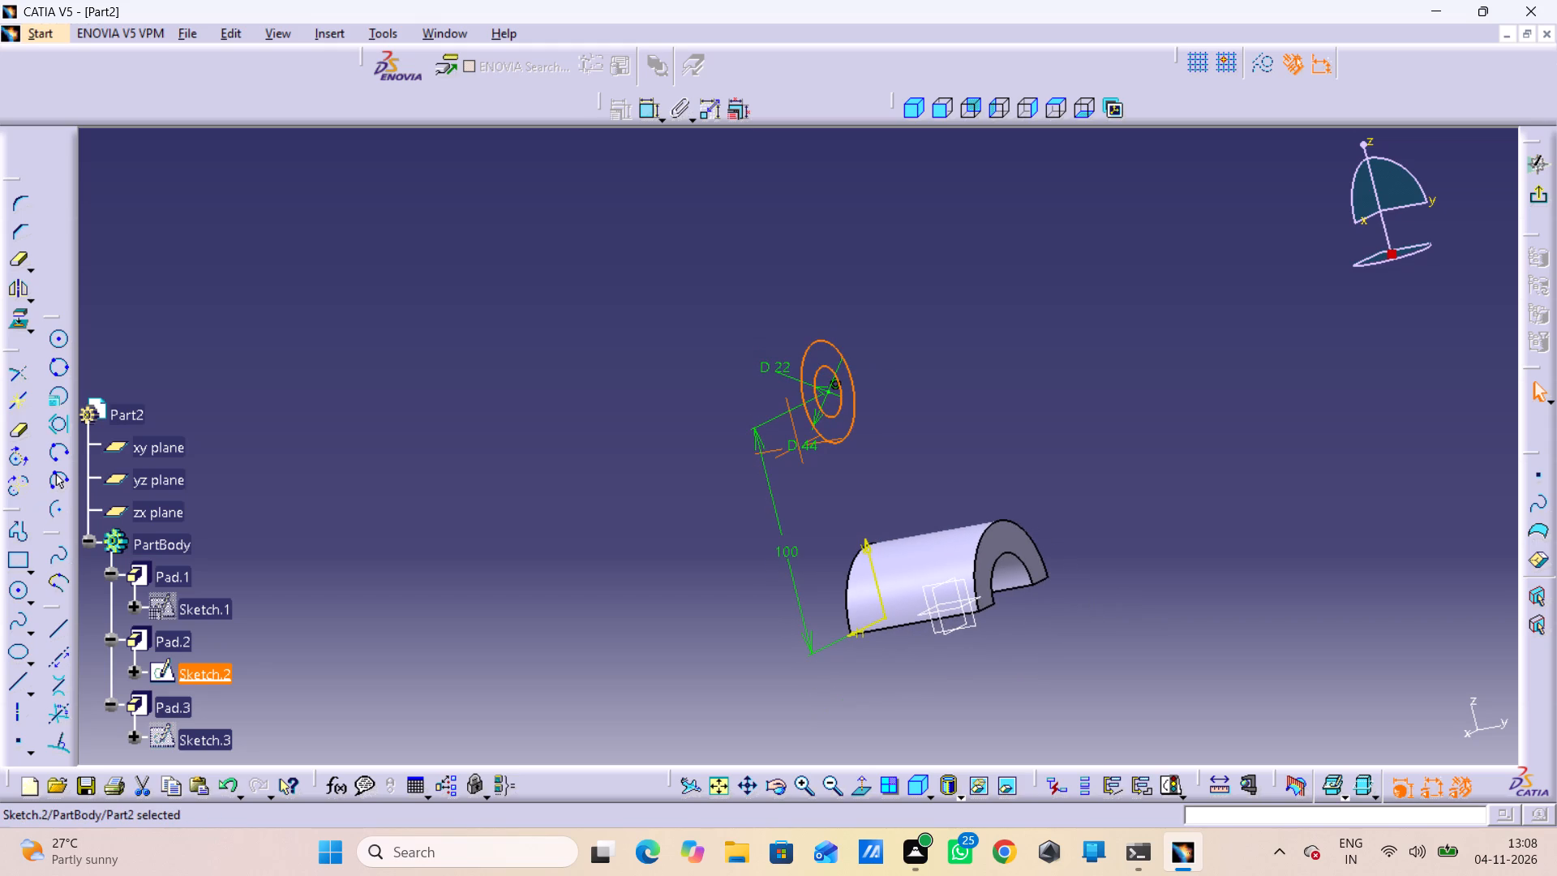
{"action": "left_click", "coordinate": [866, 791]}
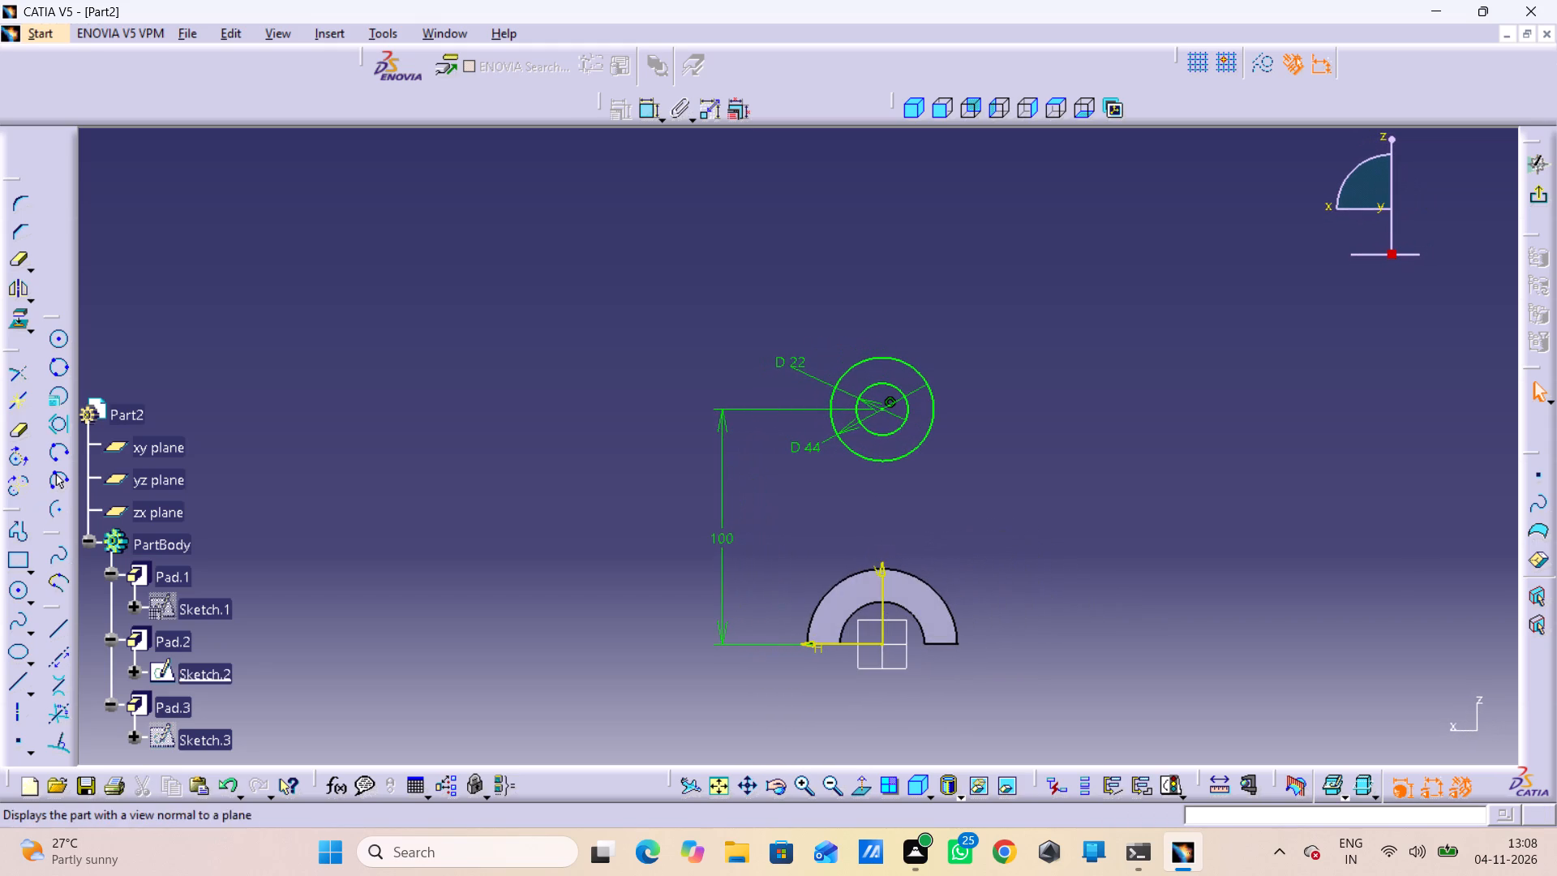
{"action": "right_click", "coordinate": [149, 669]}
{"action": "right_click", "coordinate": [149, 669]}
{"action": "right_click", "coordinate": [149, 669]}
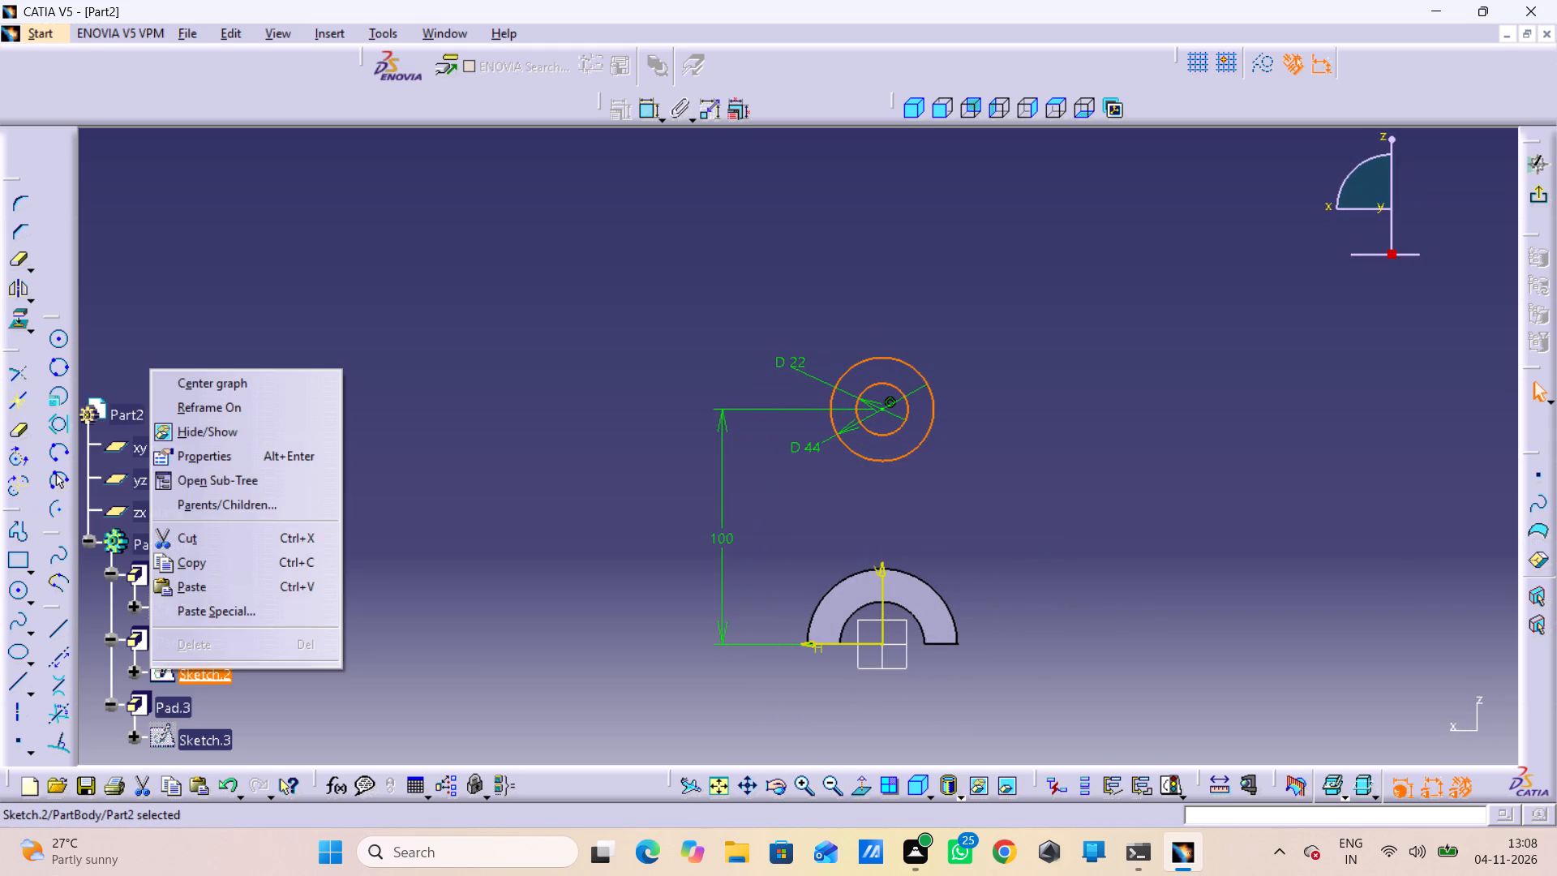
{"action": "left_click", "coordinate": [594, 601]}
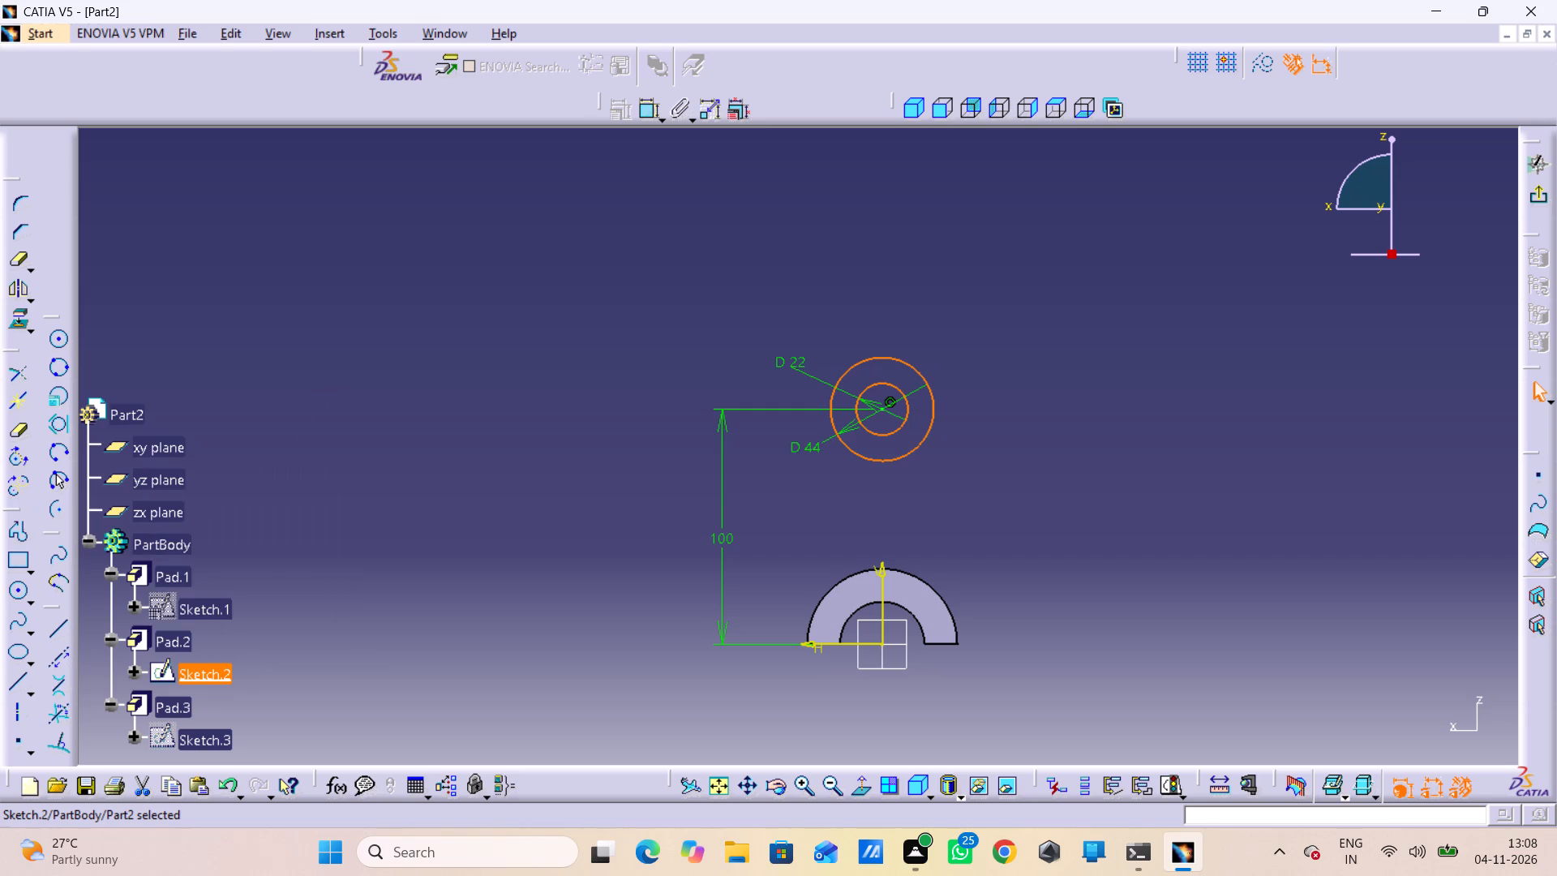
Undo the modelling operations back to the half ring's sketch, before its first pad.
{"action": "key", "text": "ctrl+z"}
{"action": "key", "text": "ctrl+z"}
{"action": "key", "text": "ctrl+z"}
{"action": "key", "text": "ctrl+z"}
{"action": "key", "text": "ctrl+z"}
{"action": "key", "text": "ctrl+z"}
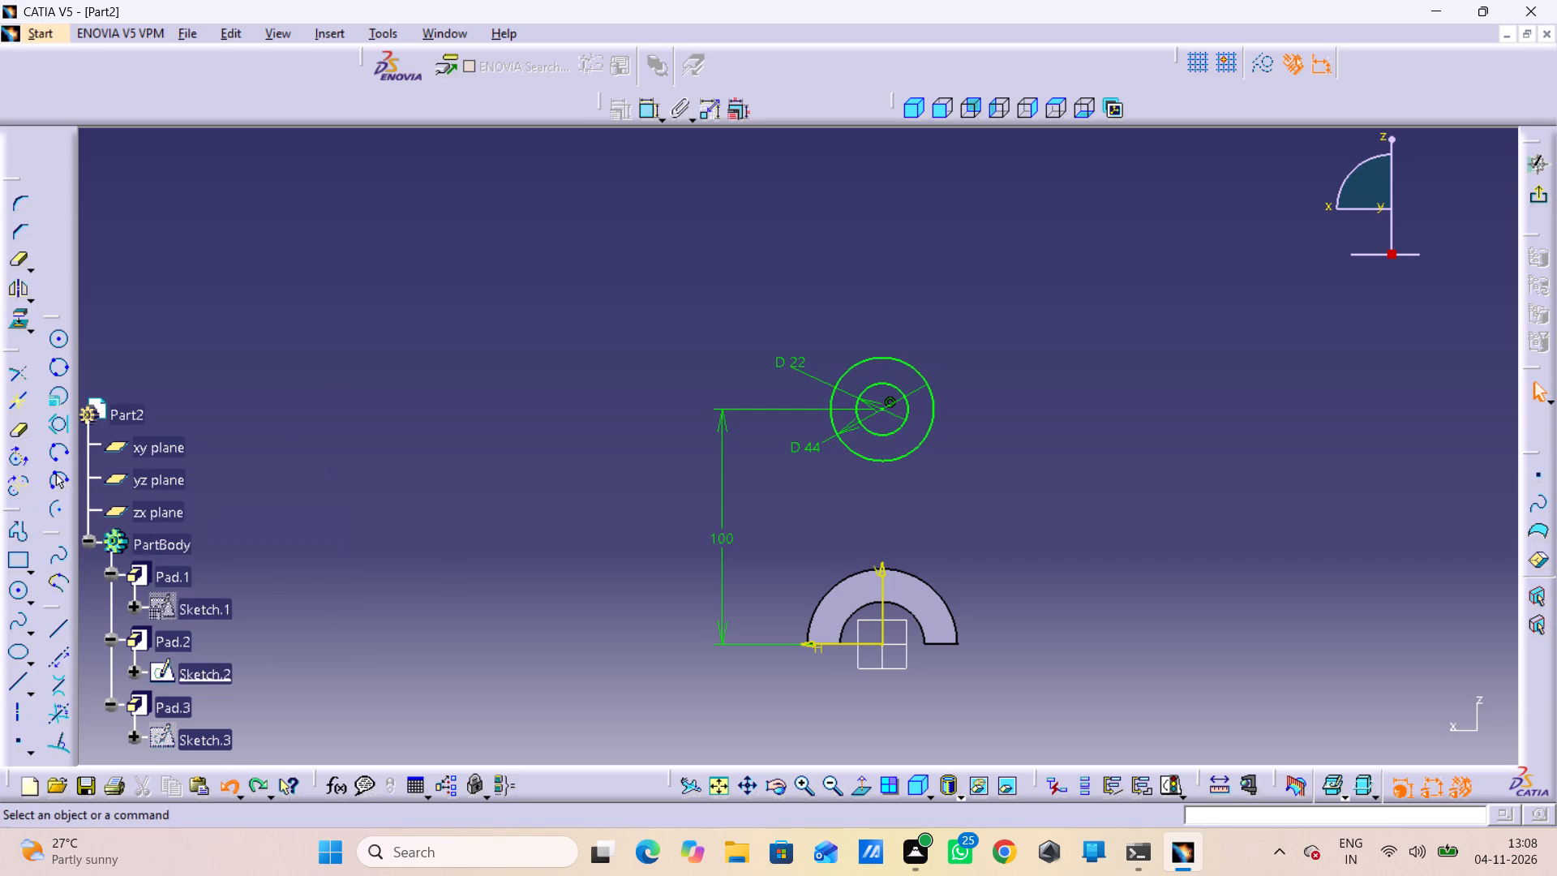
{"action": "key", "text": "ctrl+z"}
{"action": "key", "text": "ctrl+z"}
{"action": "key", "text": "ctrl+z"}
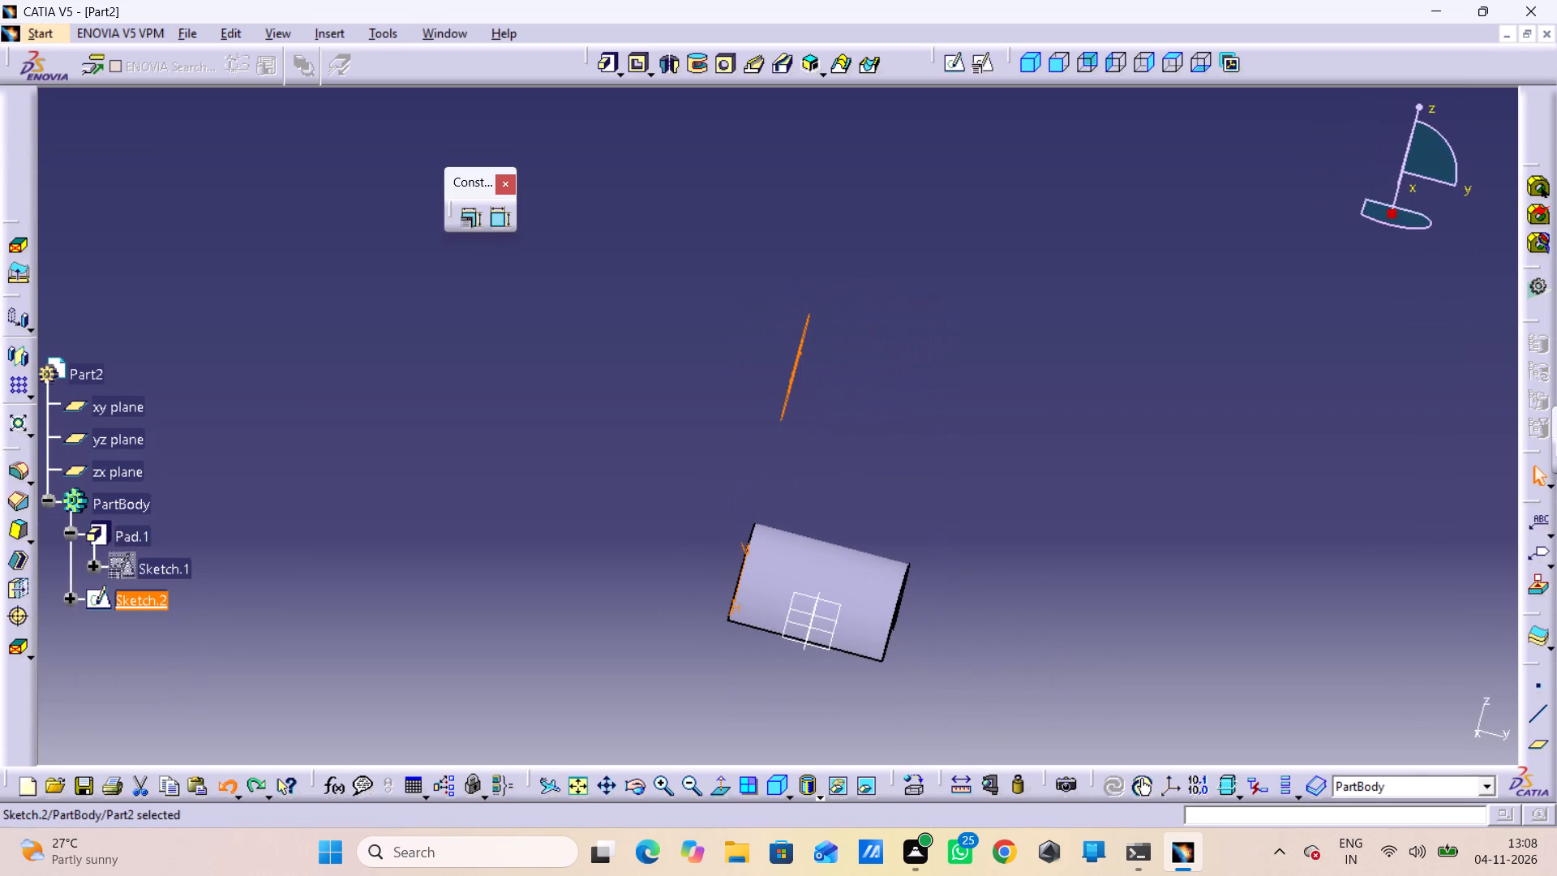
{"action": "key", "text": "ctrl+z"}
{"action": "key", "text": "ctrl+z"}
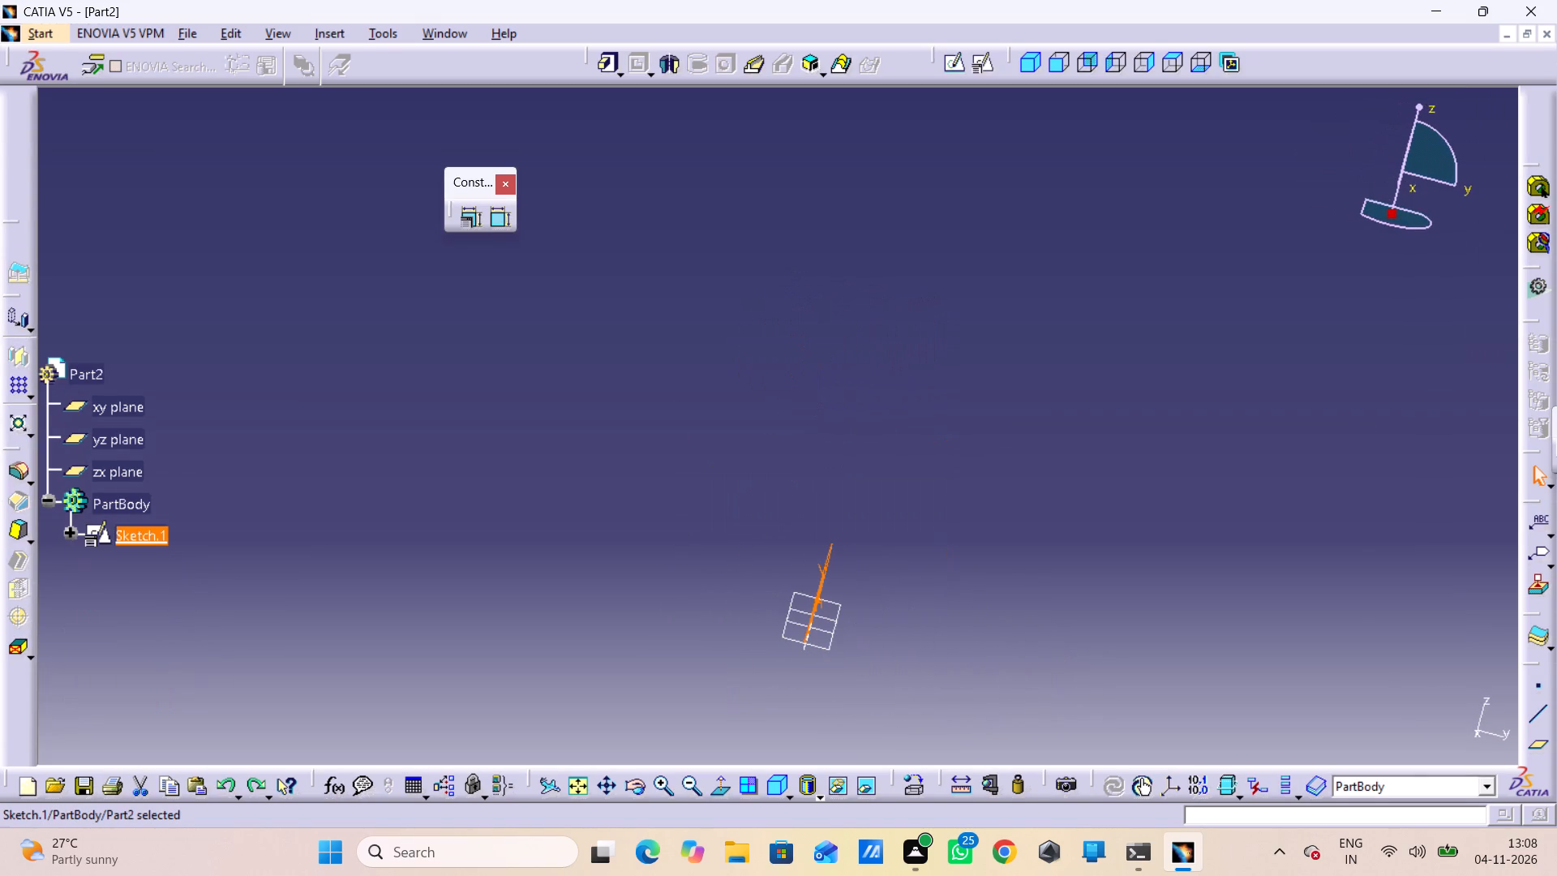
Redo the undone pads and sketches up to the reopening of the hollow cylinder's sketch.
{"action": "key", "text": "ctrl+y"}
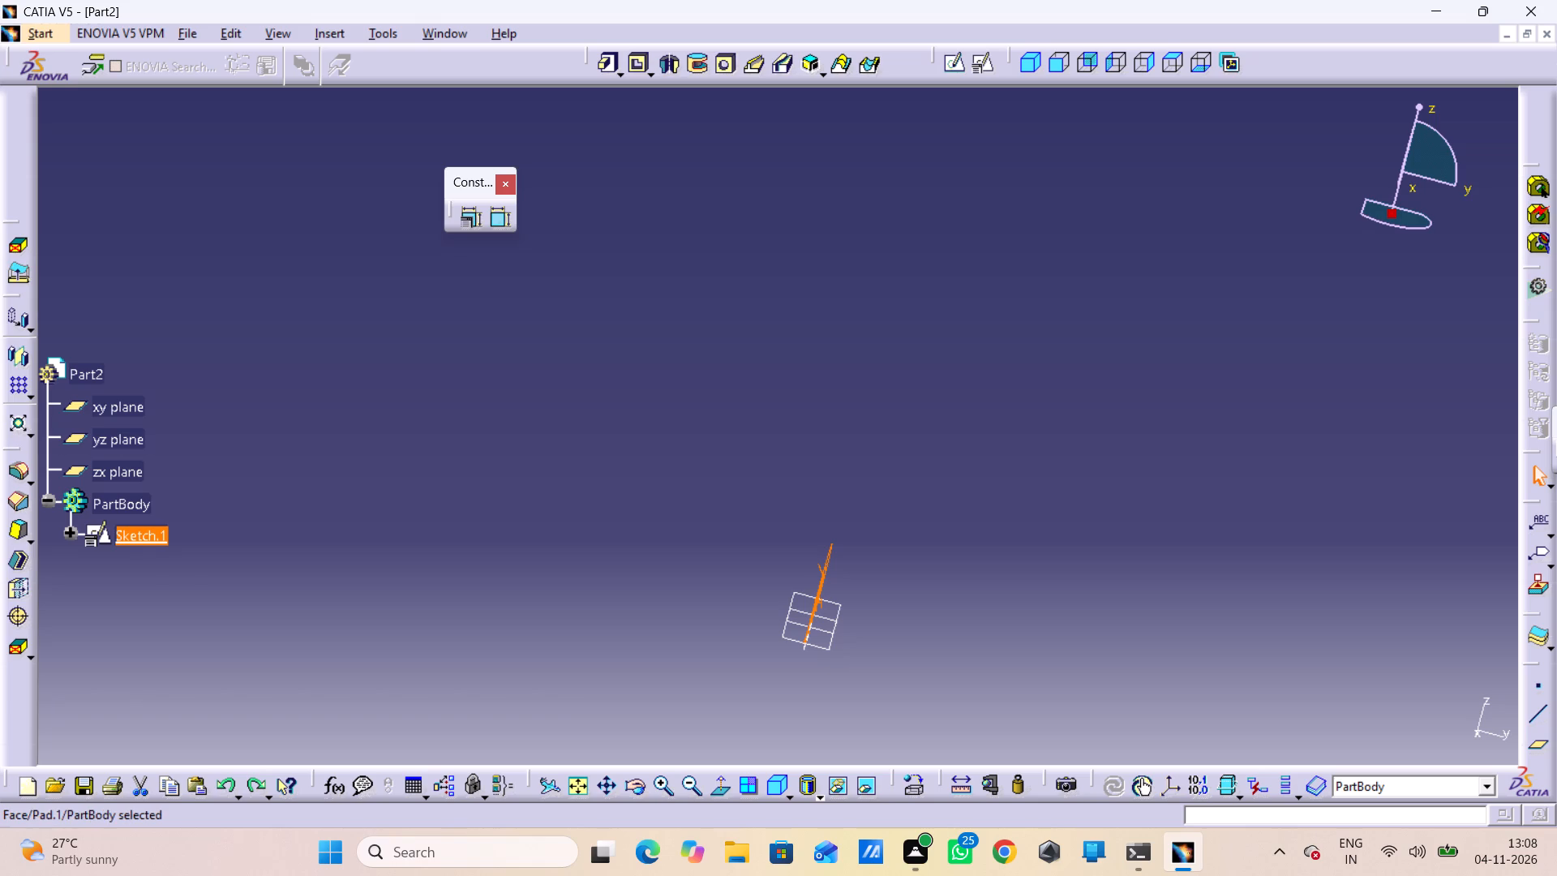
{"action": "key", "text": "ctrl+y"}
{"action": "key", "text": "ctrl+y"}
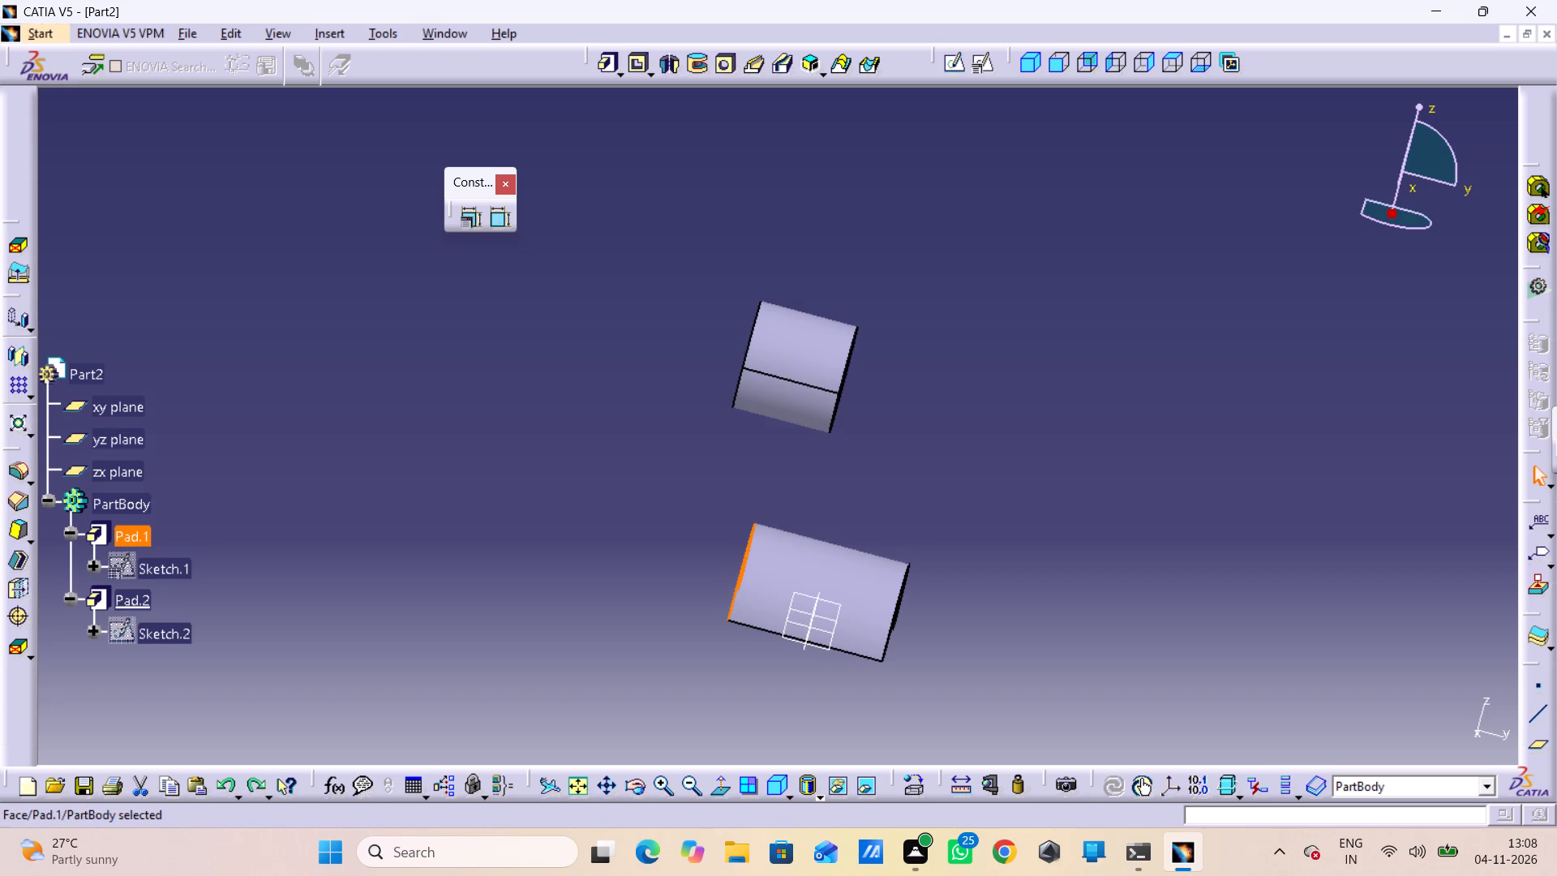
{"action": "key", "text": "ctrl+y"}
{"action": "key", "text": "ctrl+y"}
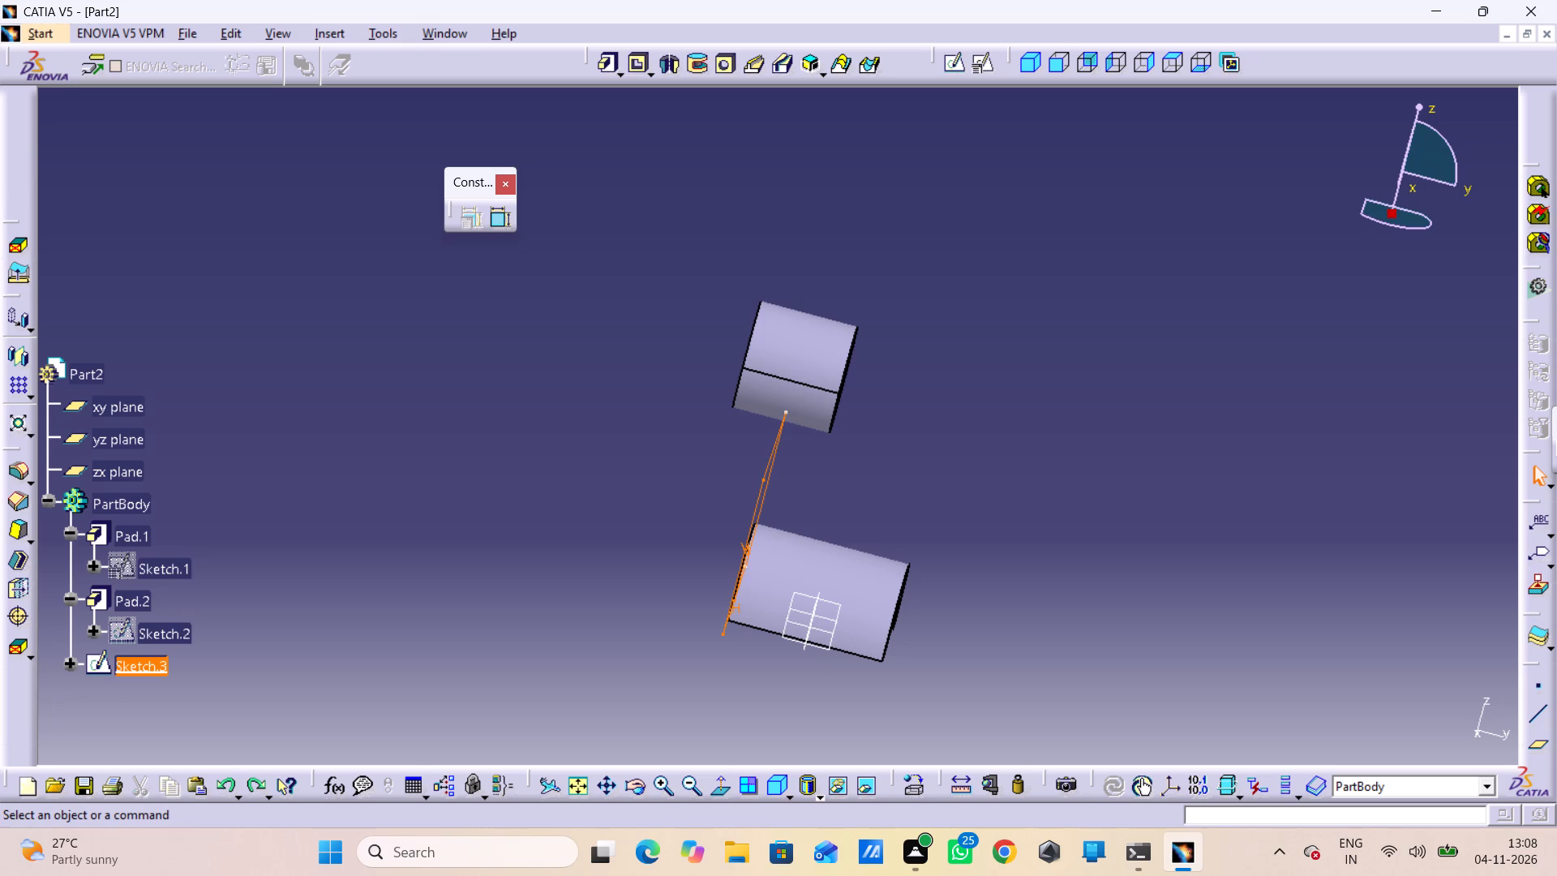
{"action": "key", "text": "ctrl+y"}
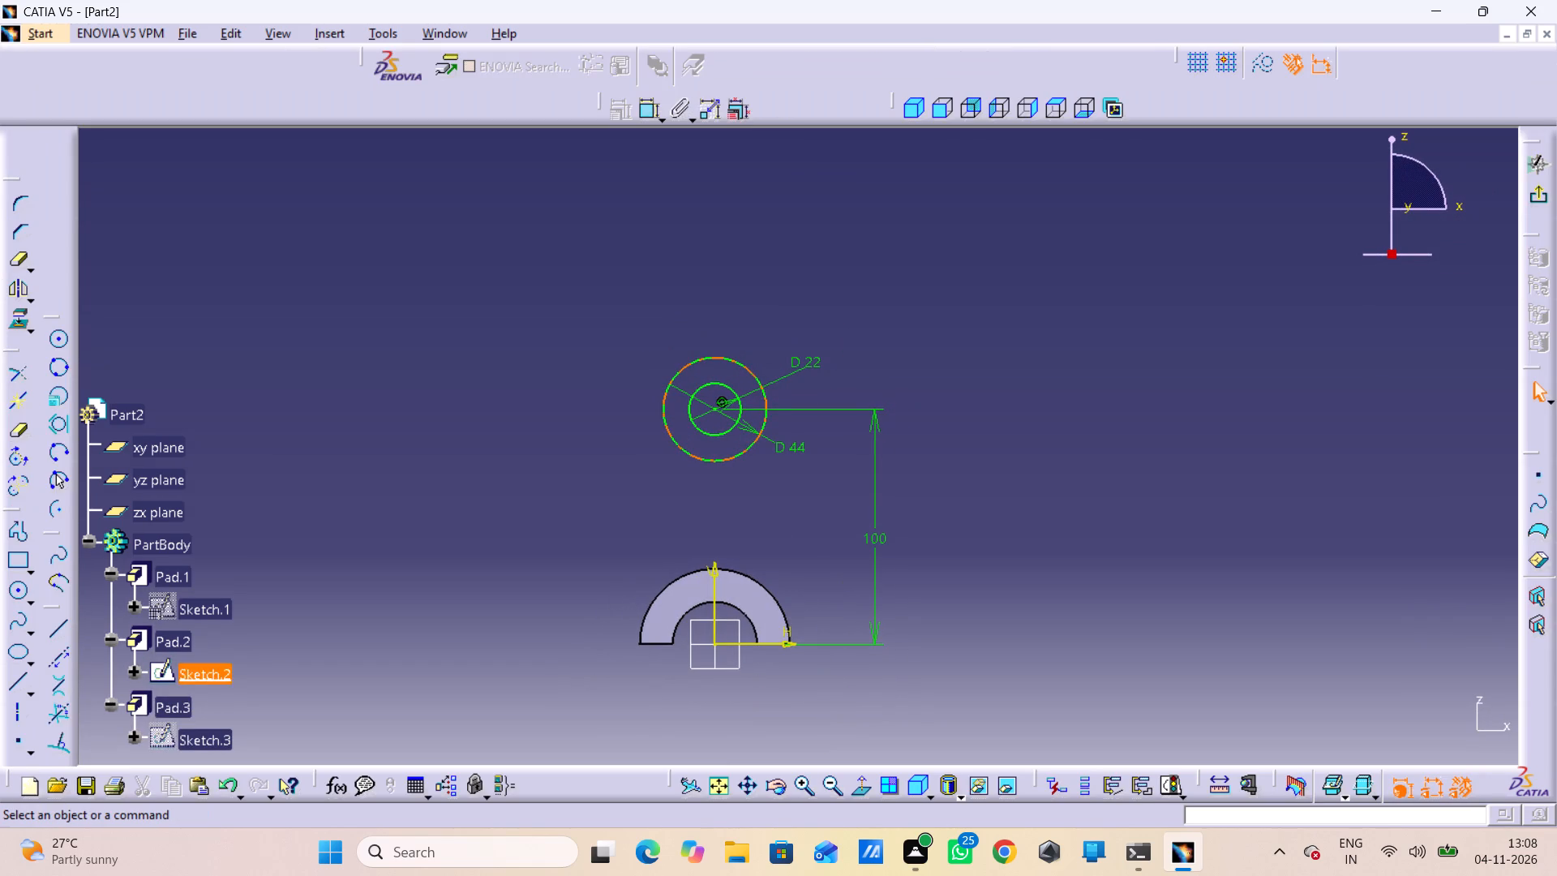
Examine the contents of Sketch.2 in the specification tree and its two circles in isometric view.
{"action": "right_click", "coordinate": [152, 668]}
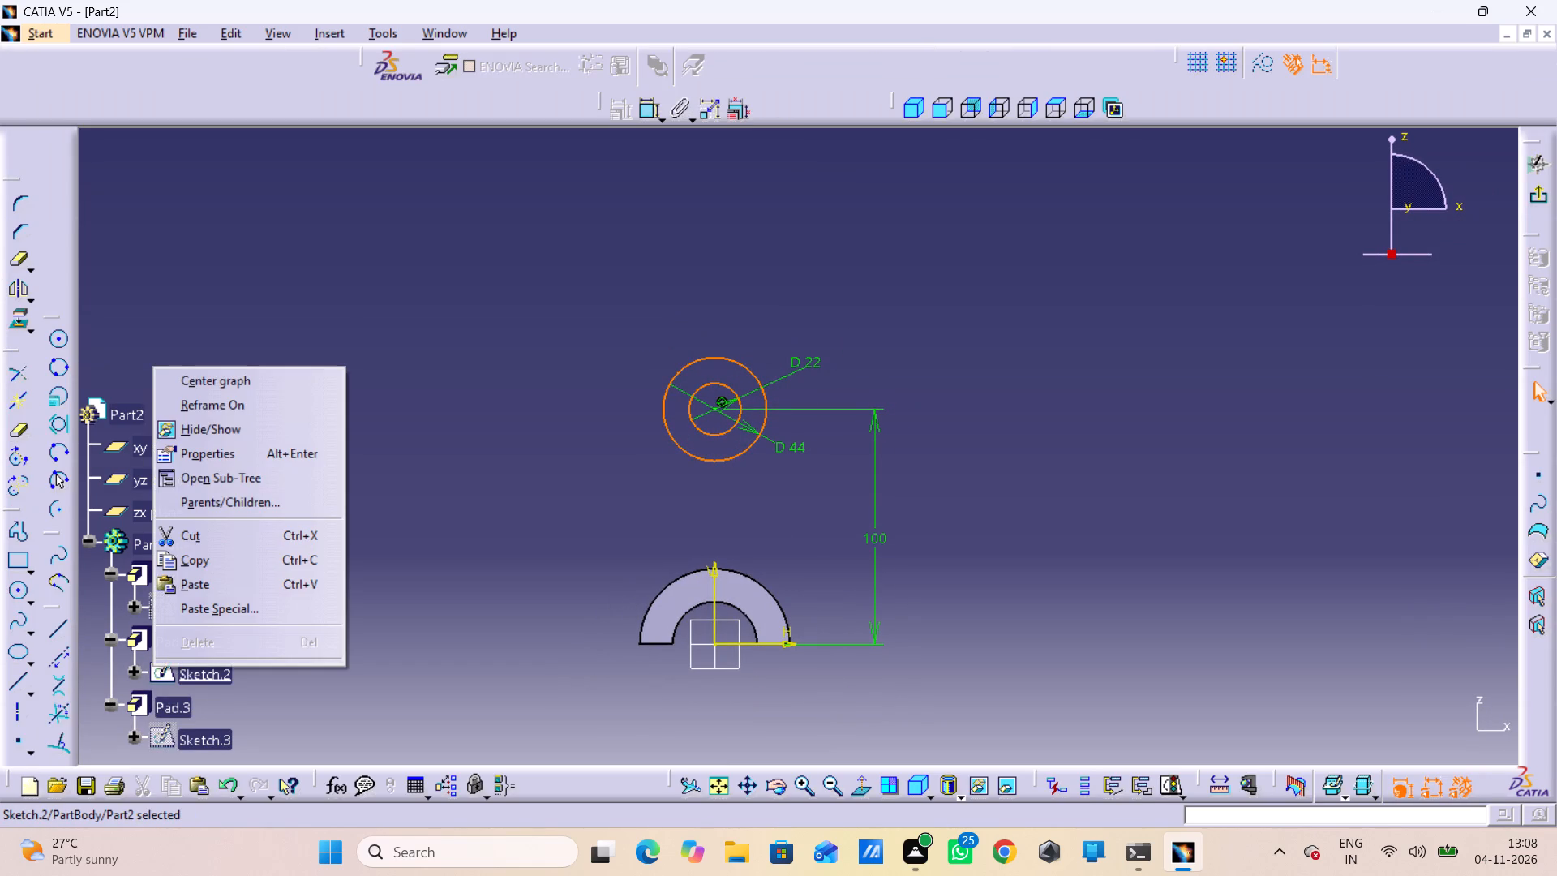
{"action": "left_click", "coordinate": [150, 668]}
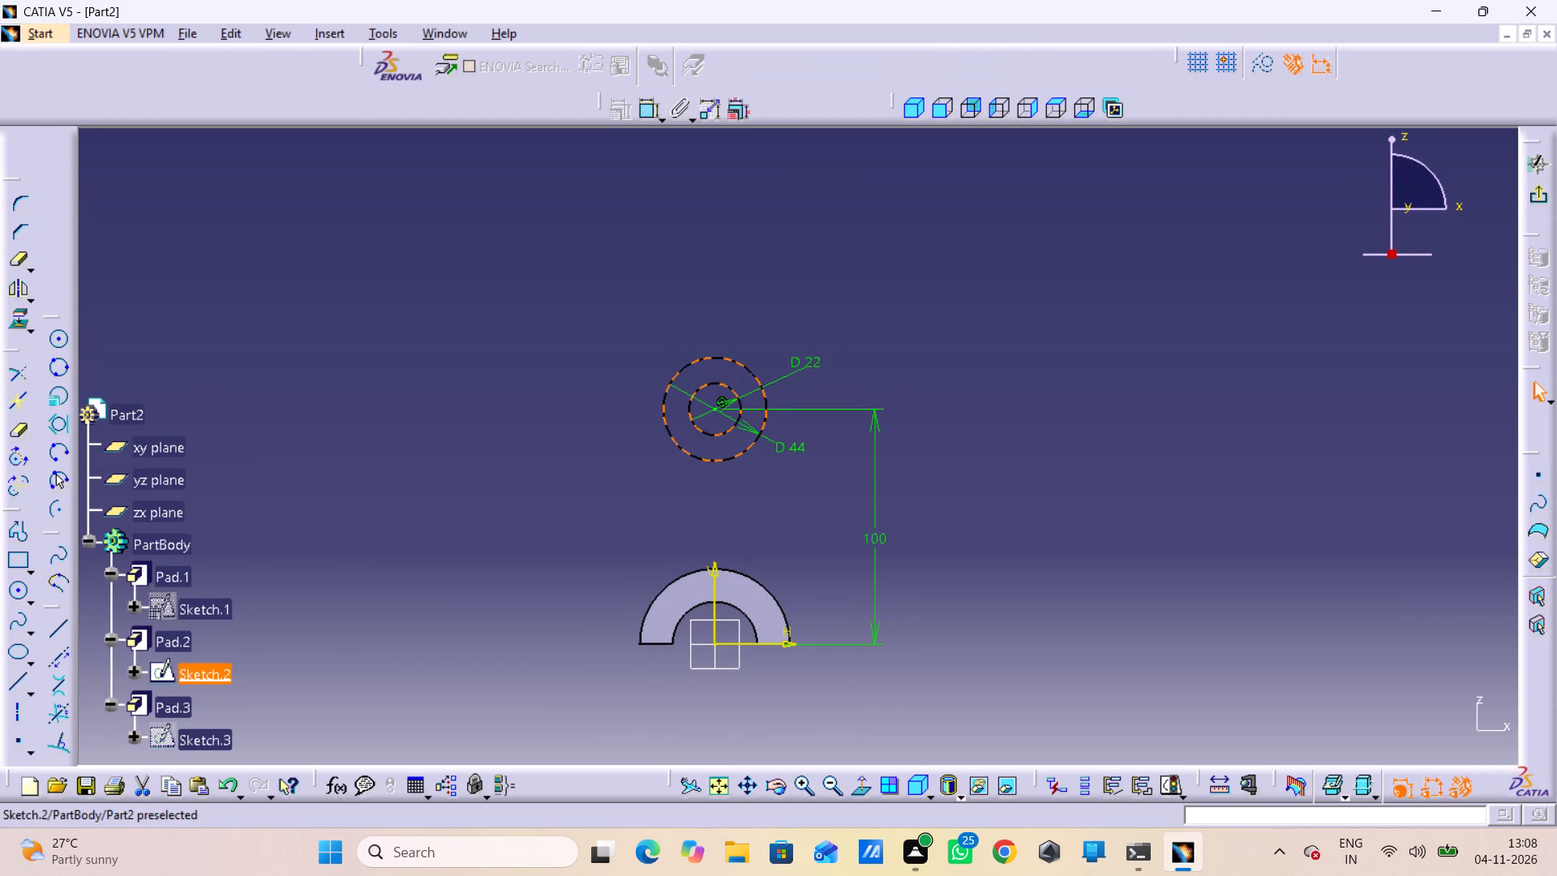
{"action": "left_click", "coordinate": [135, 669]}
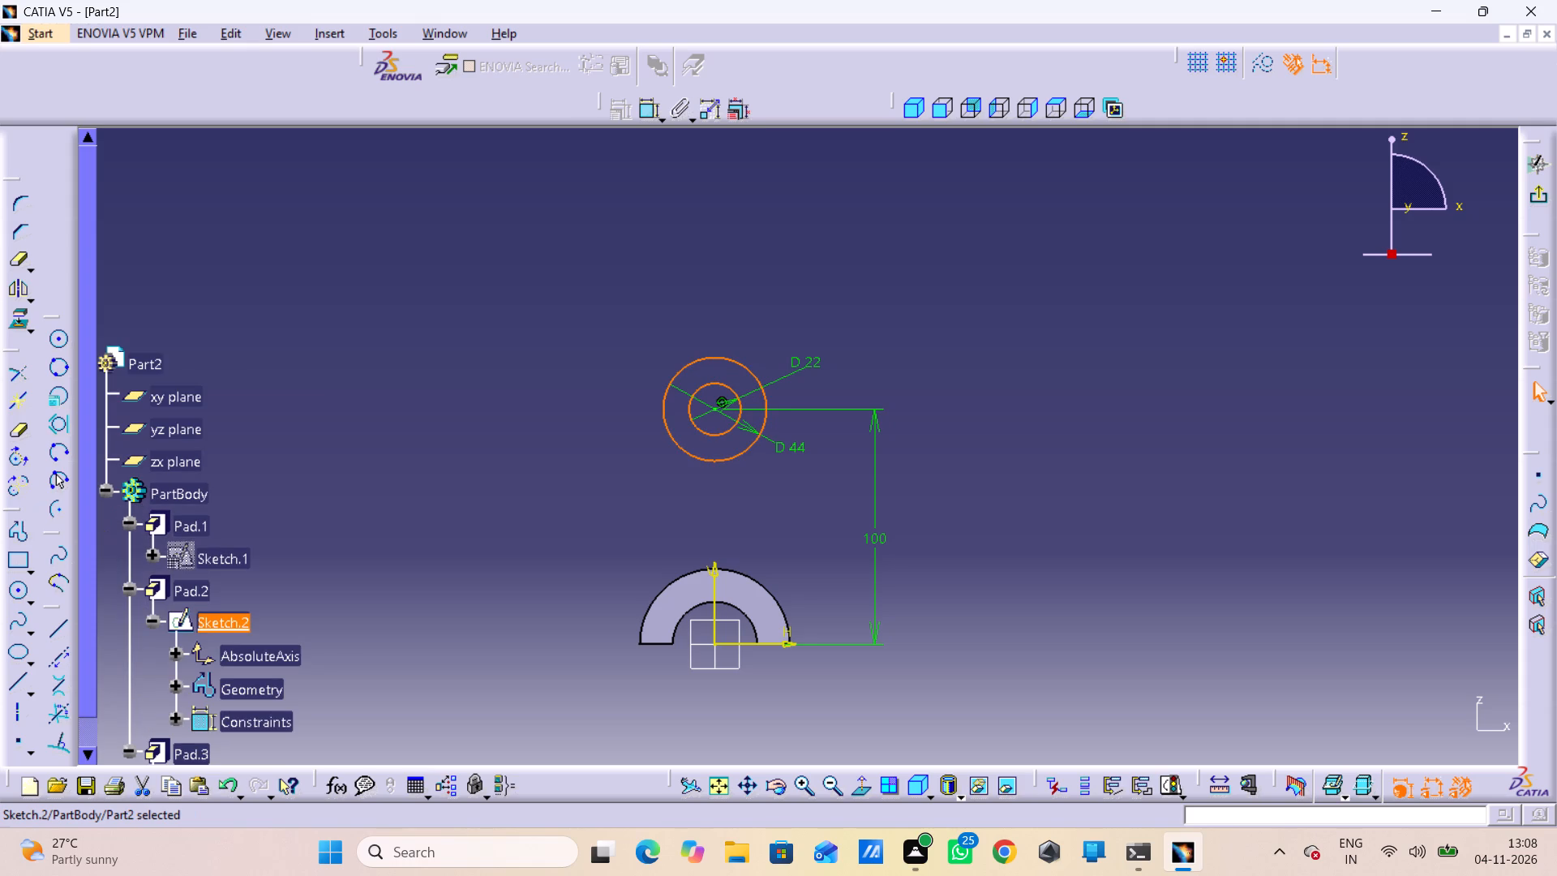
{"action": "right_click", "coordinate": [176, 651]}
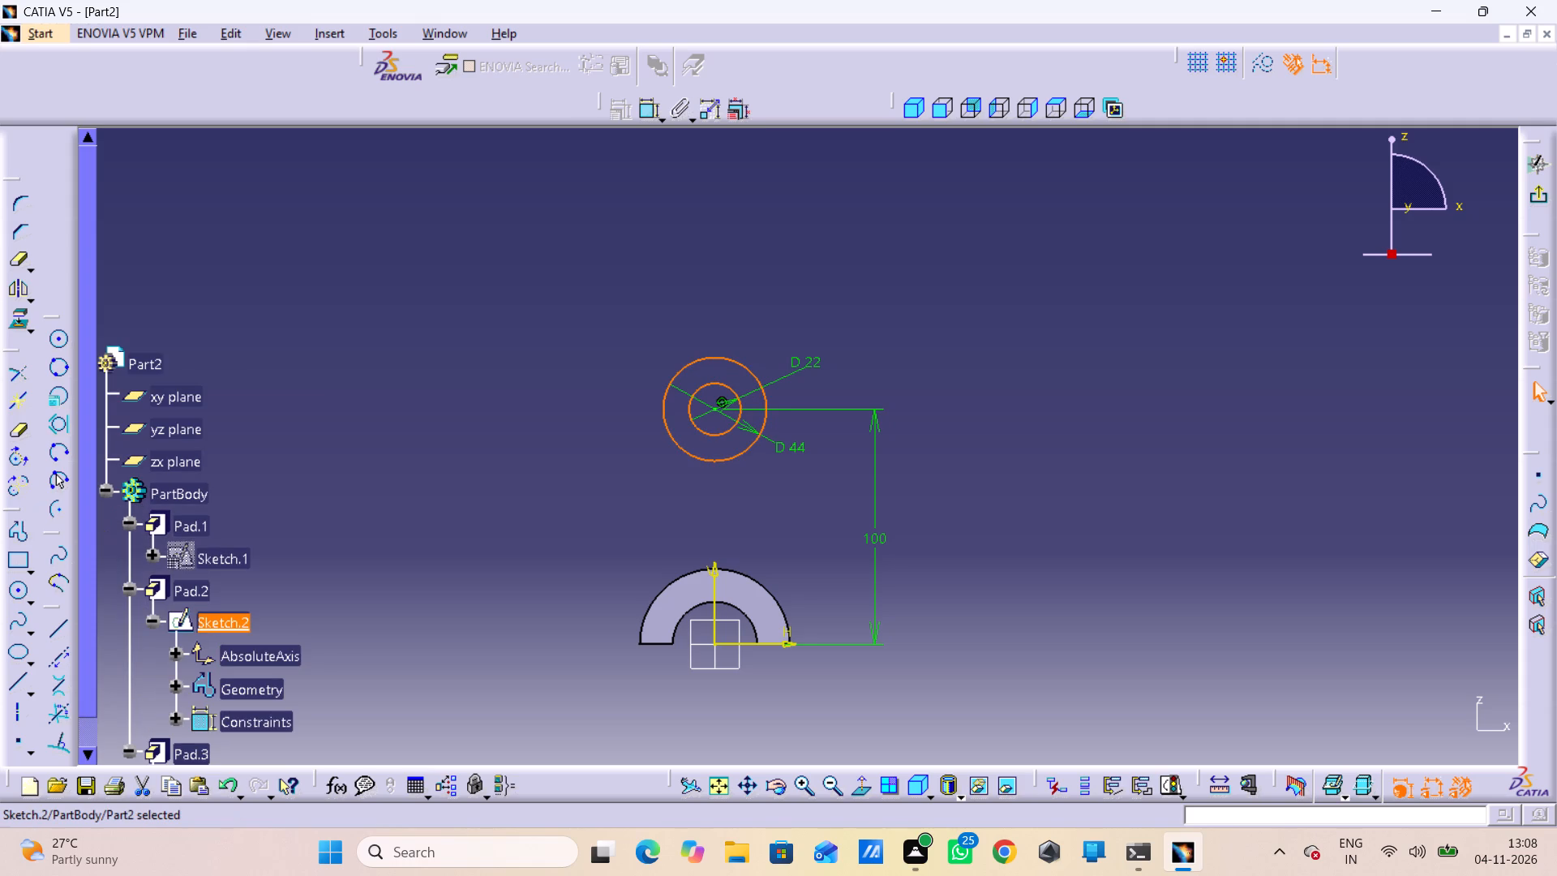
{"action": "left_click", "coordinate": [175, 654]}
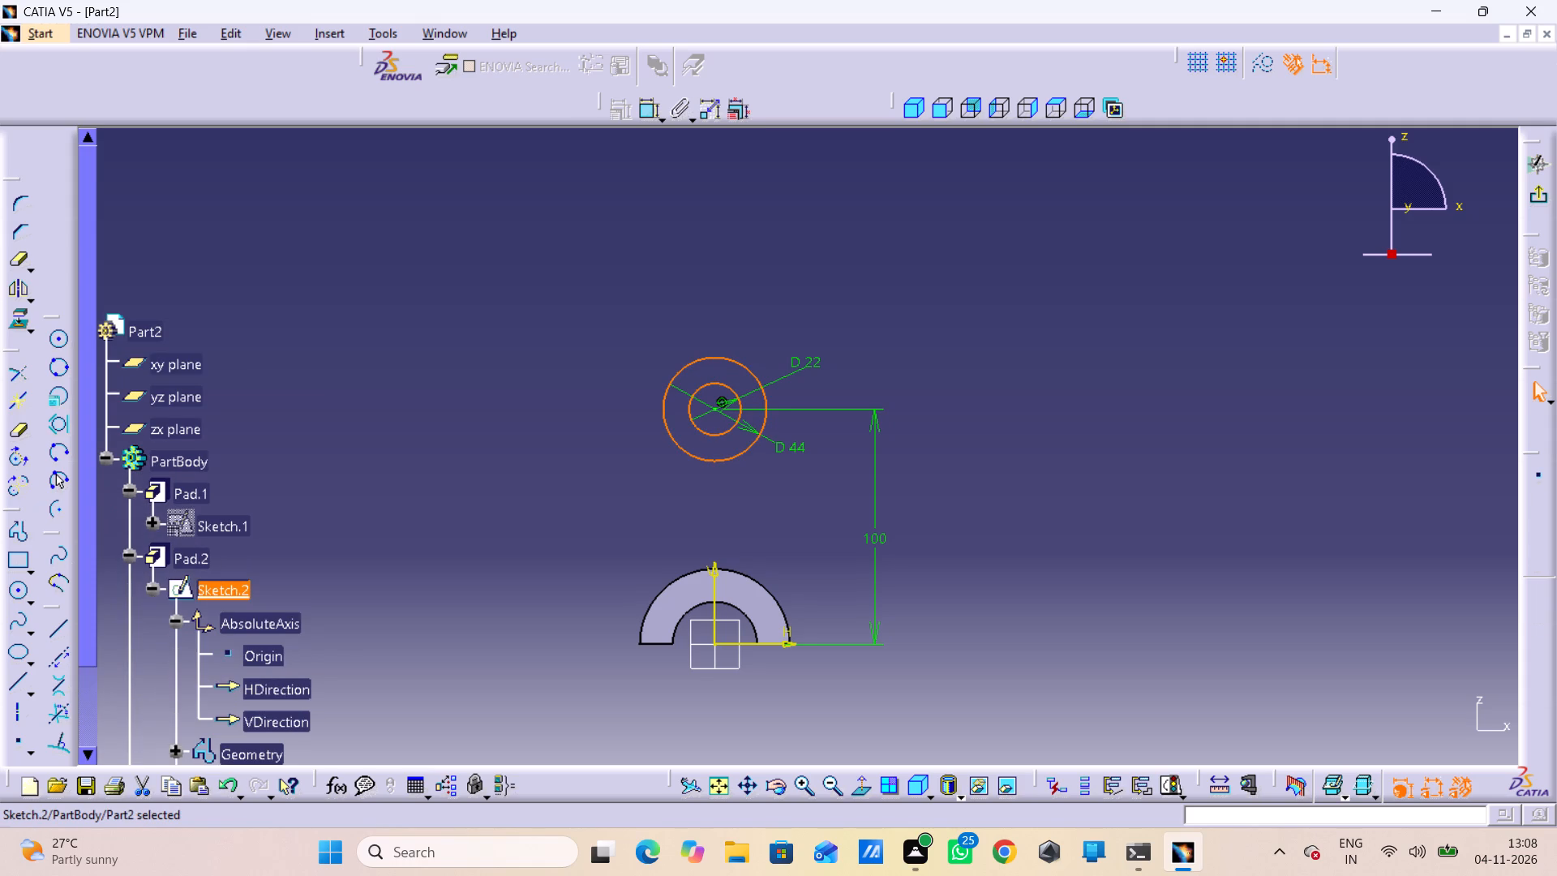
{"action": "left_click", "coordinate": [169, 620]}
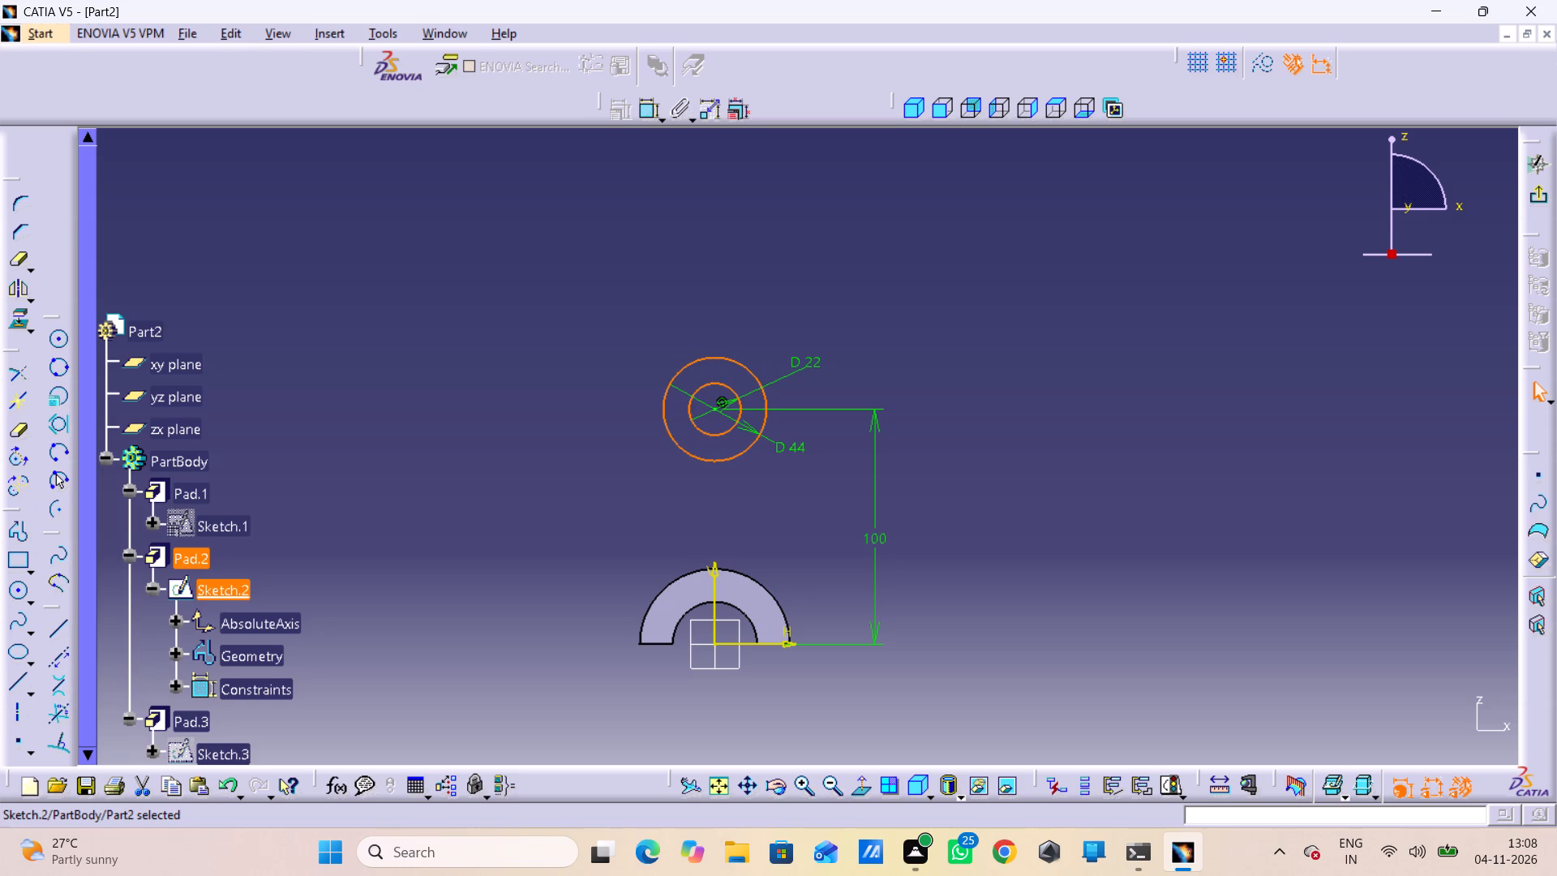
{"action": "middle_click_drag", "start_coordinate": [791, 137], "coordinate": [819, 245]}
{"action": "right_click", "coordinate": [791, 137]}
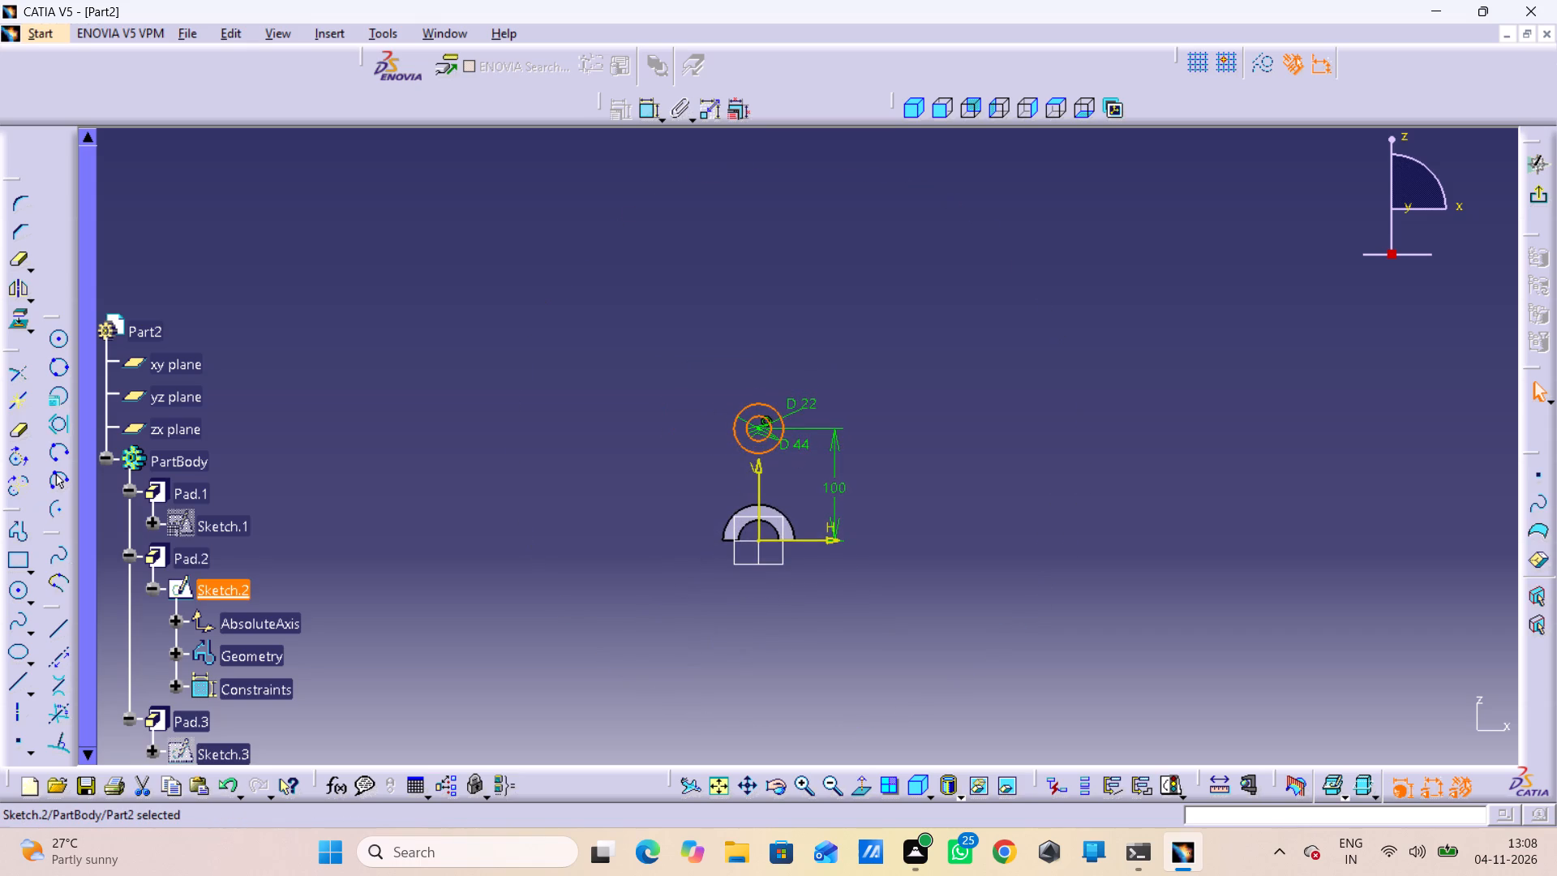
{"action": "middle_click_drag", "start_coordinate": [673, 320], "coordinate": [662, 258]}
{"action": "scroll", "coordinate": [435, 614], "scroll_direction": "down", "scroll_amount": 1}
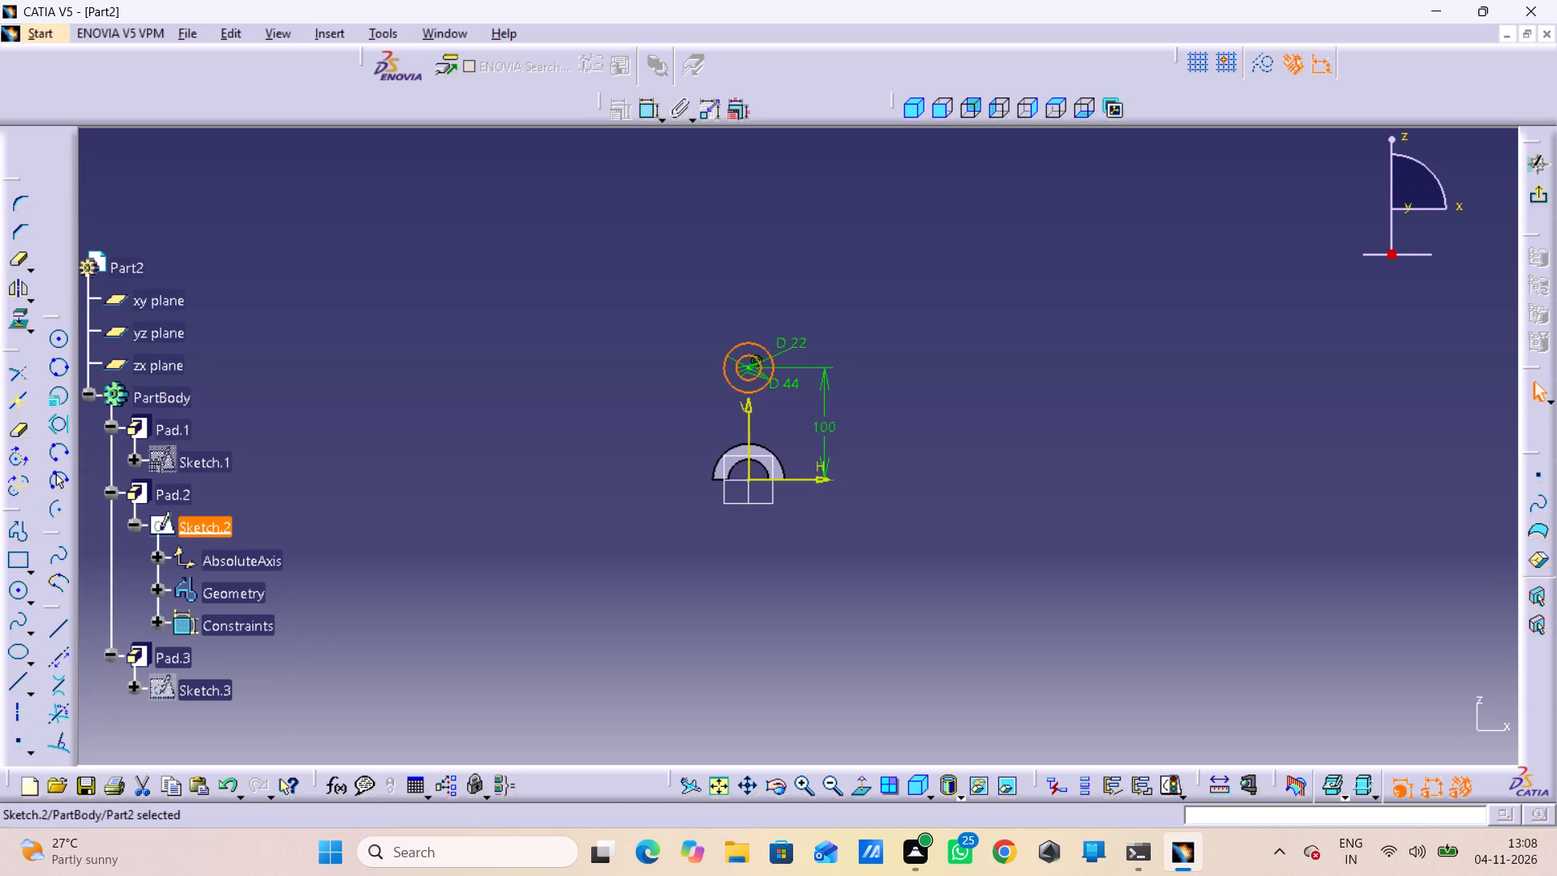
{"action": "left_click", "coordinate": [905, 792]}
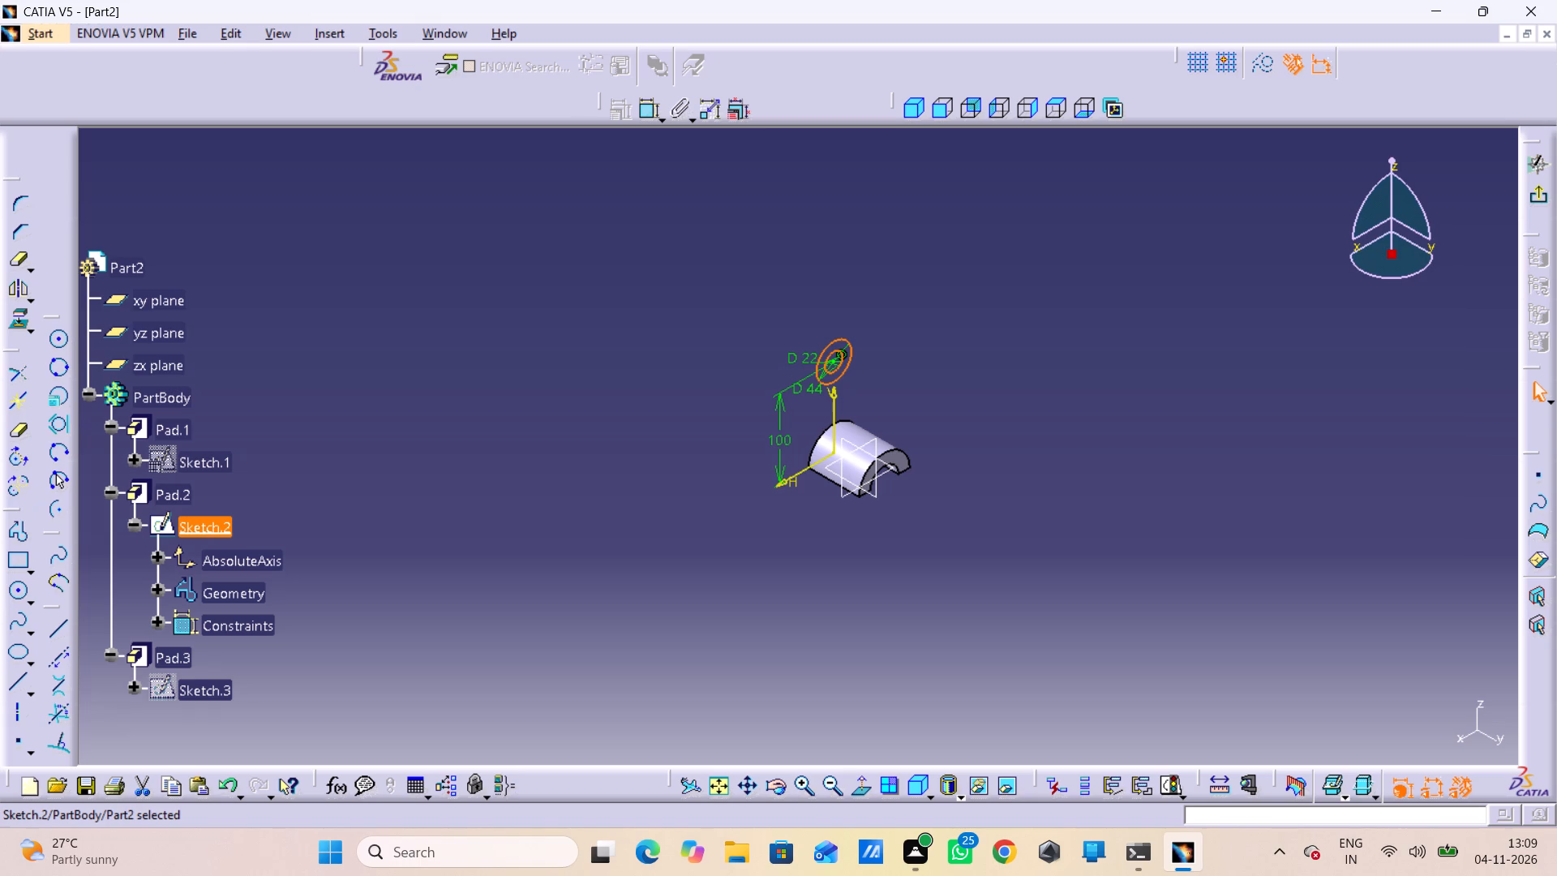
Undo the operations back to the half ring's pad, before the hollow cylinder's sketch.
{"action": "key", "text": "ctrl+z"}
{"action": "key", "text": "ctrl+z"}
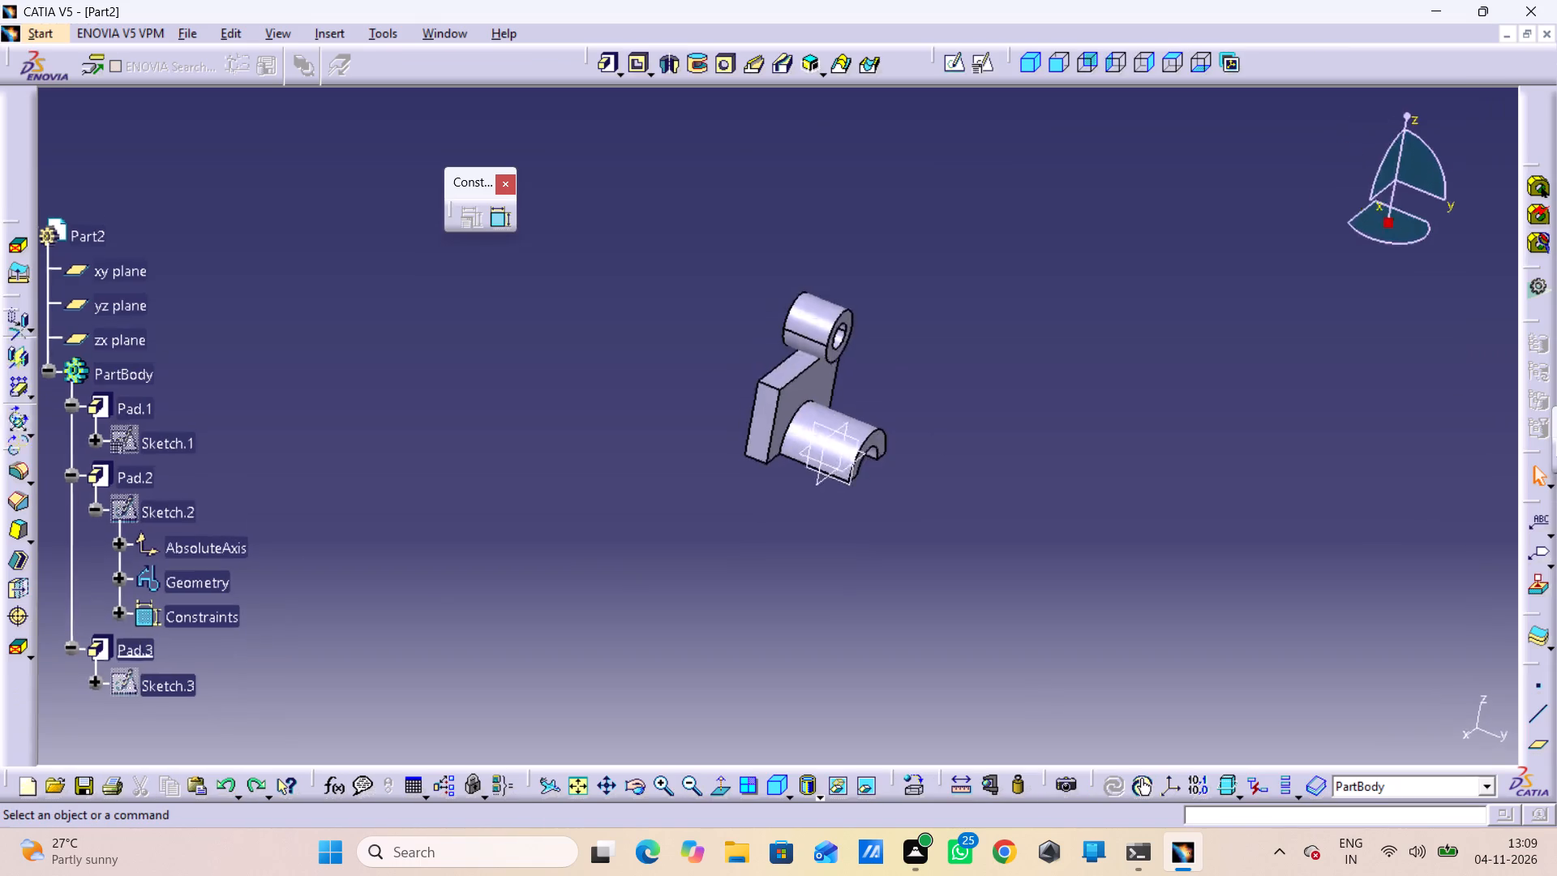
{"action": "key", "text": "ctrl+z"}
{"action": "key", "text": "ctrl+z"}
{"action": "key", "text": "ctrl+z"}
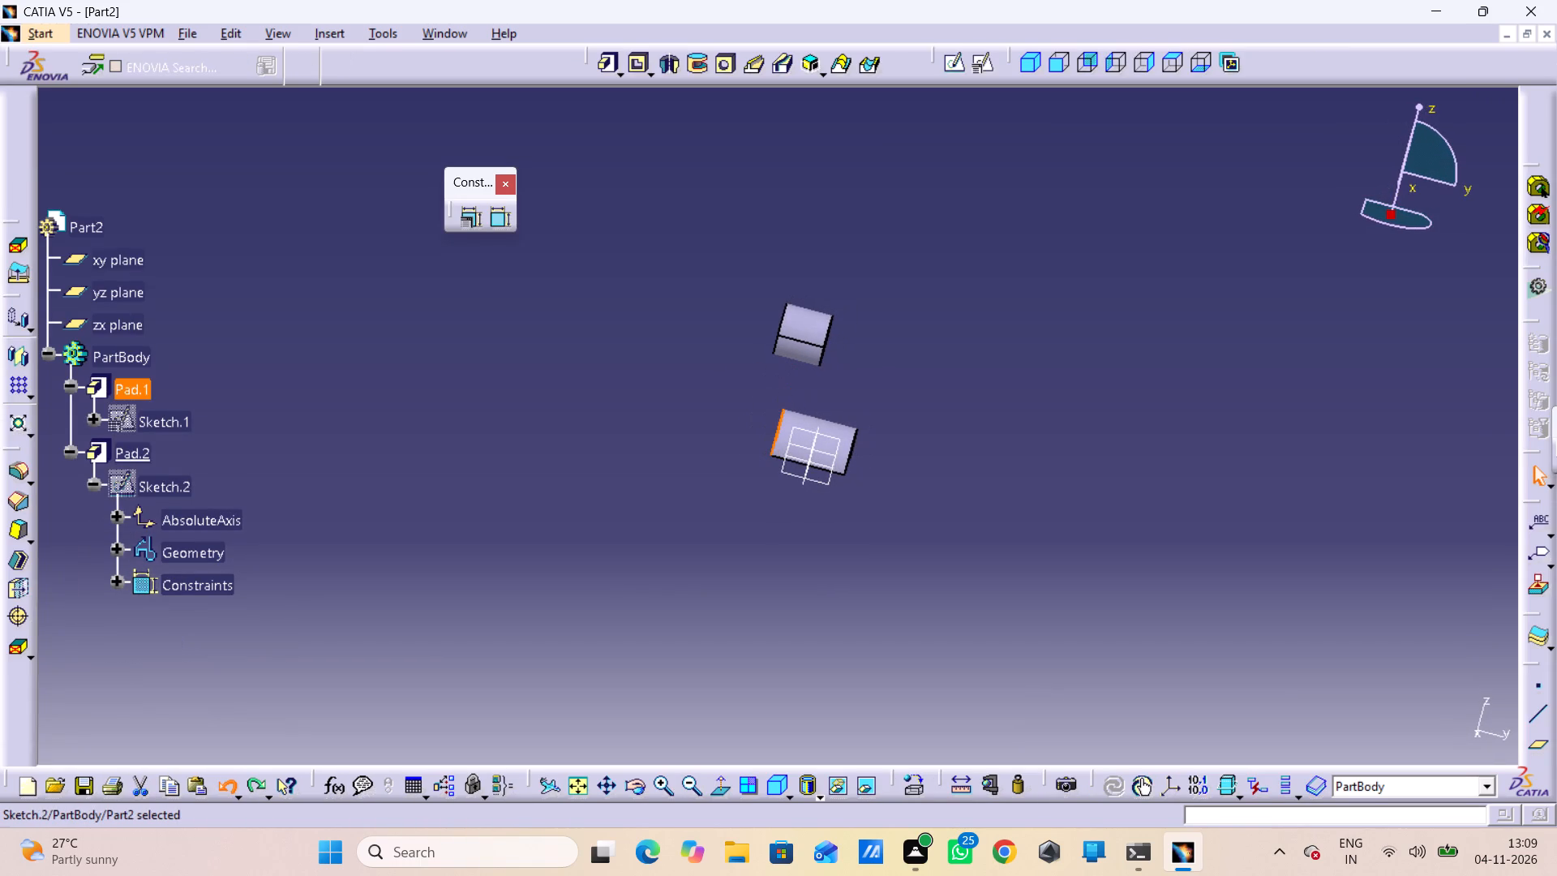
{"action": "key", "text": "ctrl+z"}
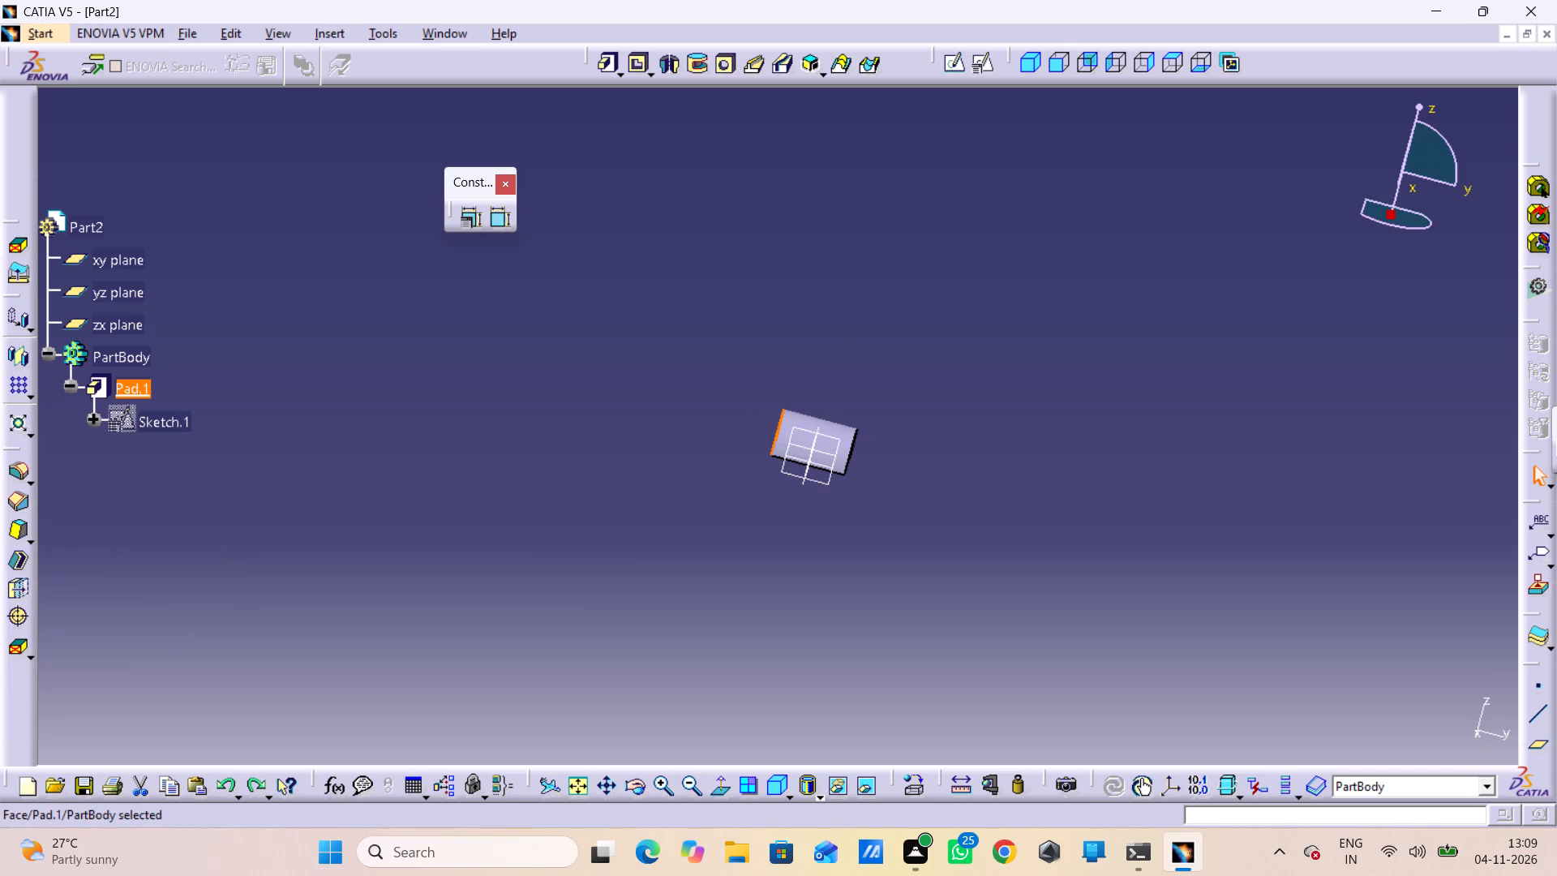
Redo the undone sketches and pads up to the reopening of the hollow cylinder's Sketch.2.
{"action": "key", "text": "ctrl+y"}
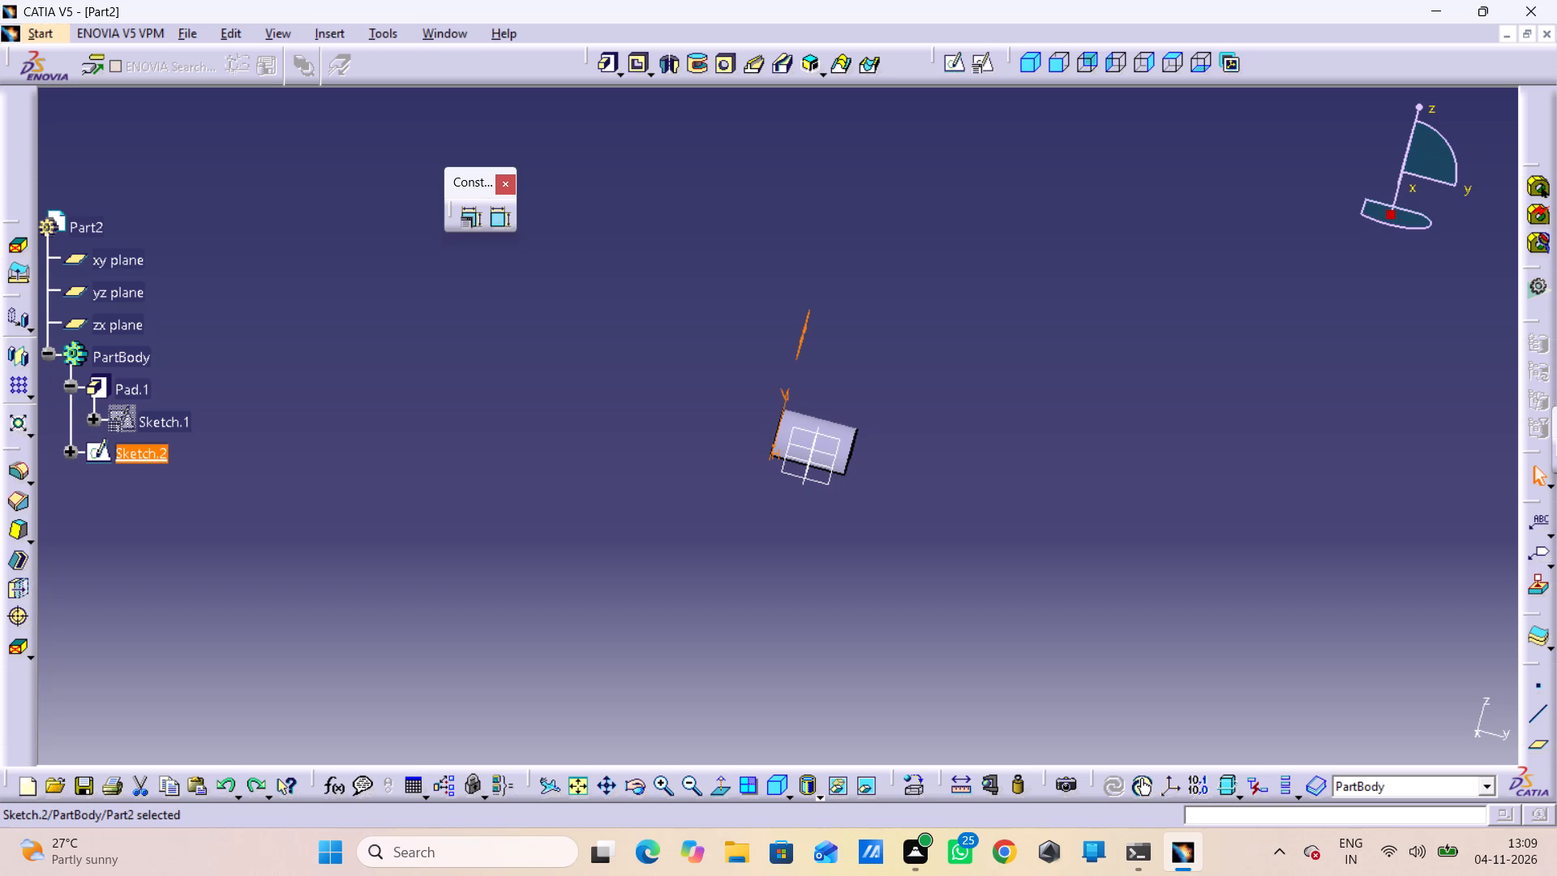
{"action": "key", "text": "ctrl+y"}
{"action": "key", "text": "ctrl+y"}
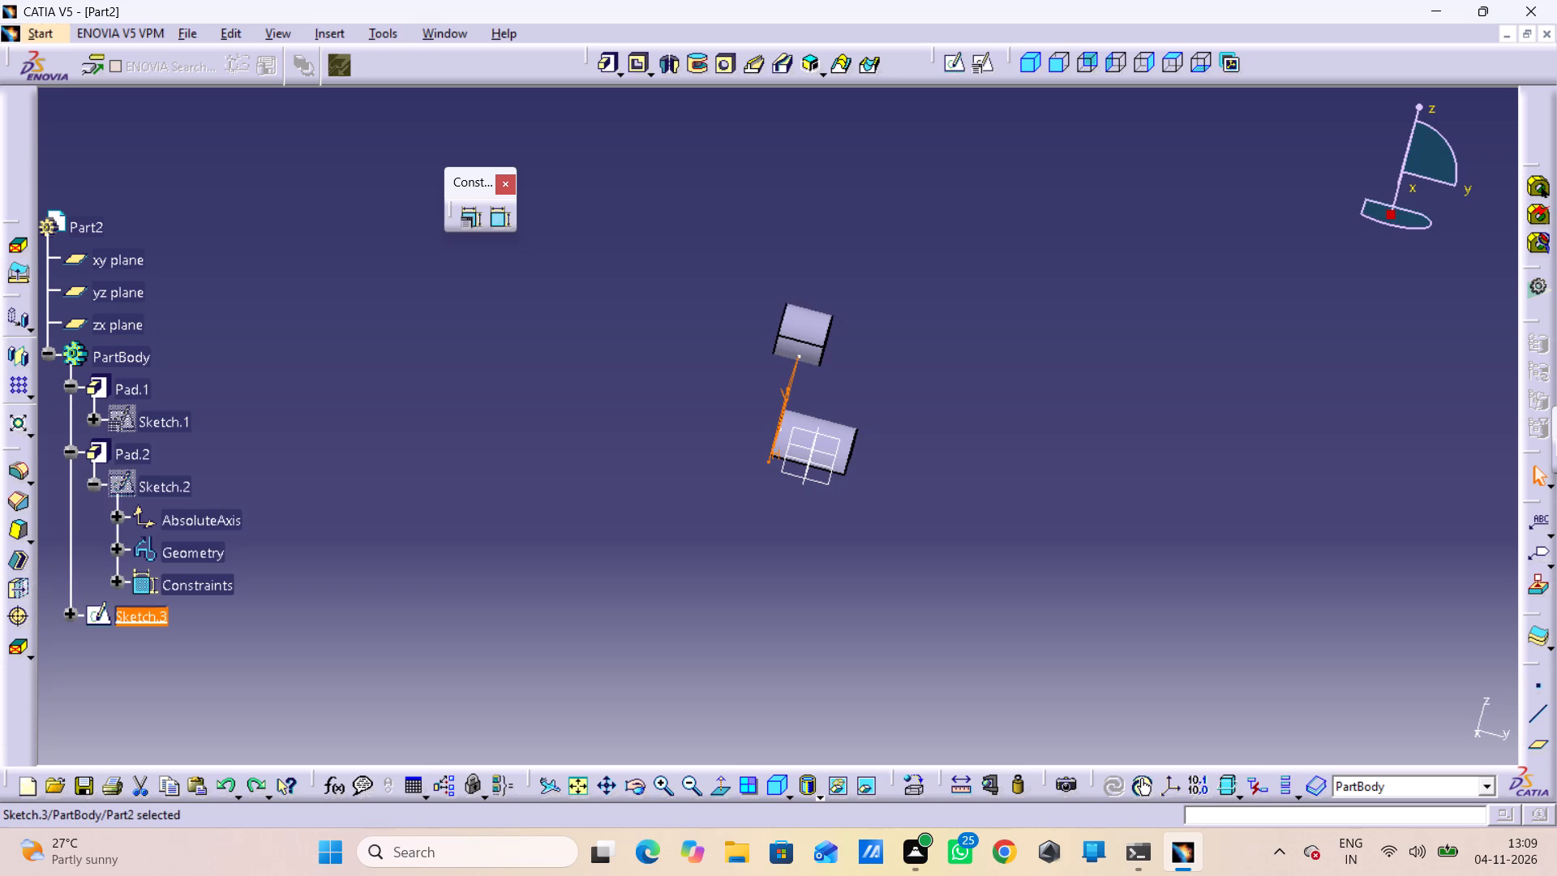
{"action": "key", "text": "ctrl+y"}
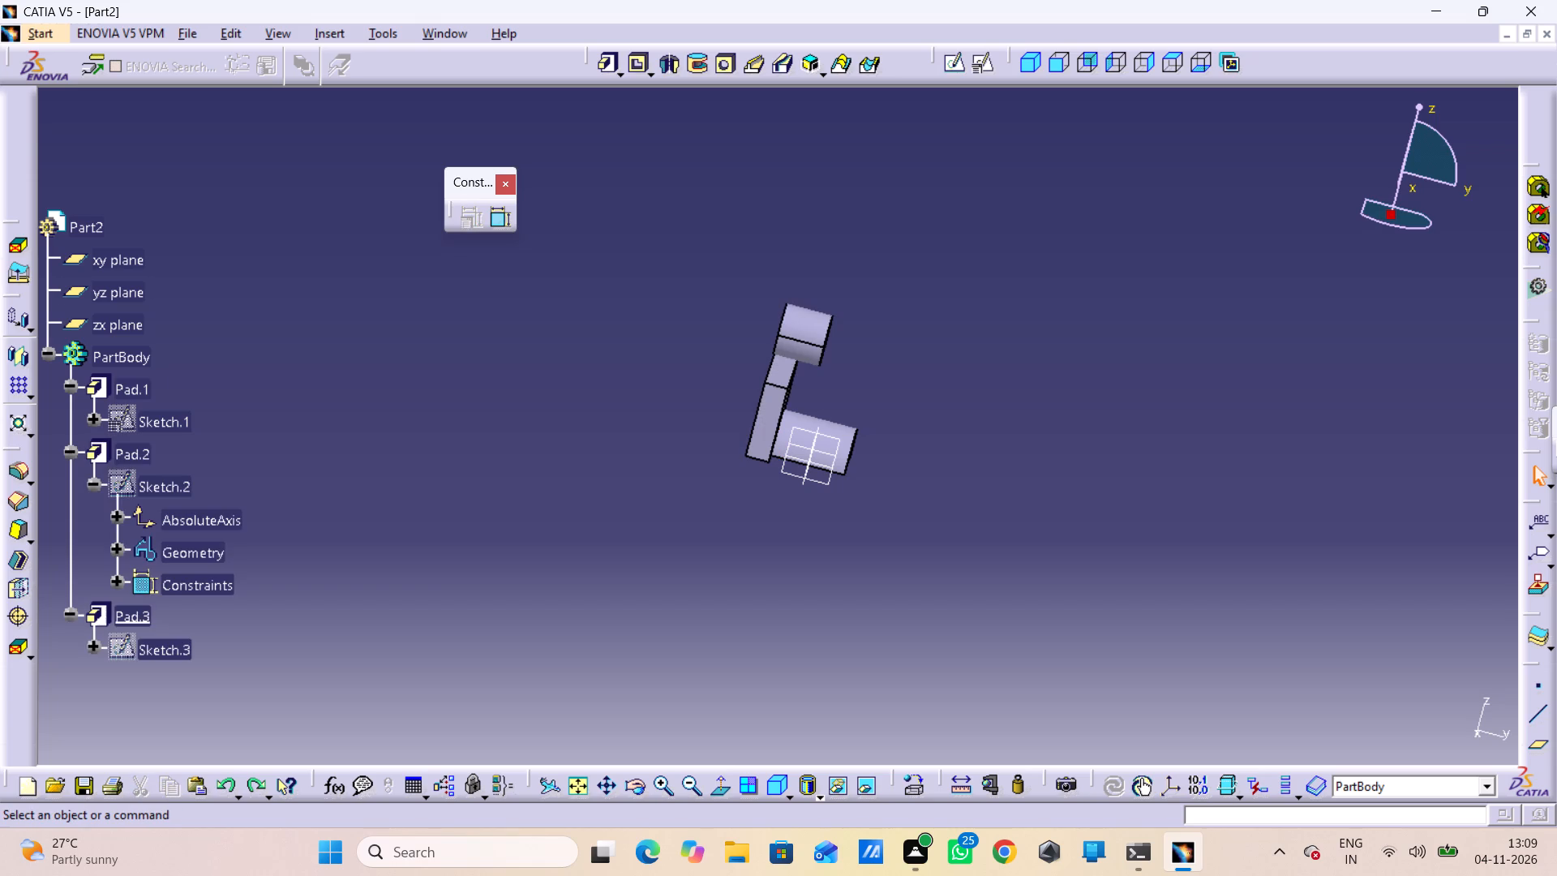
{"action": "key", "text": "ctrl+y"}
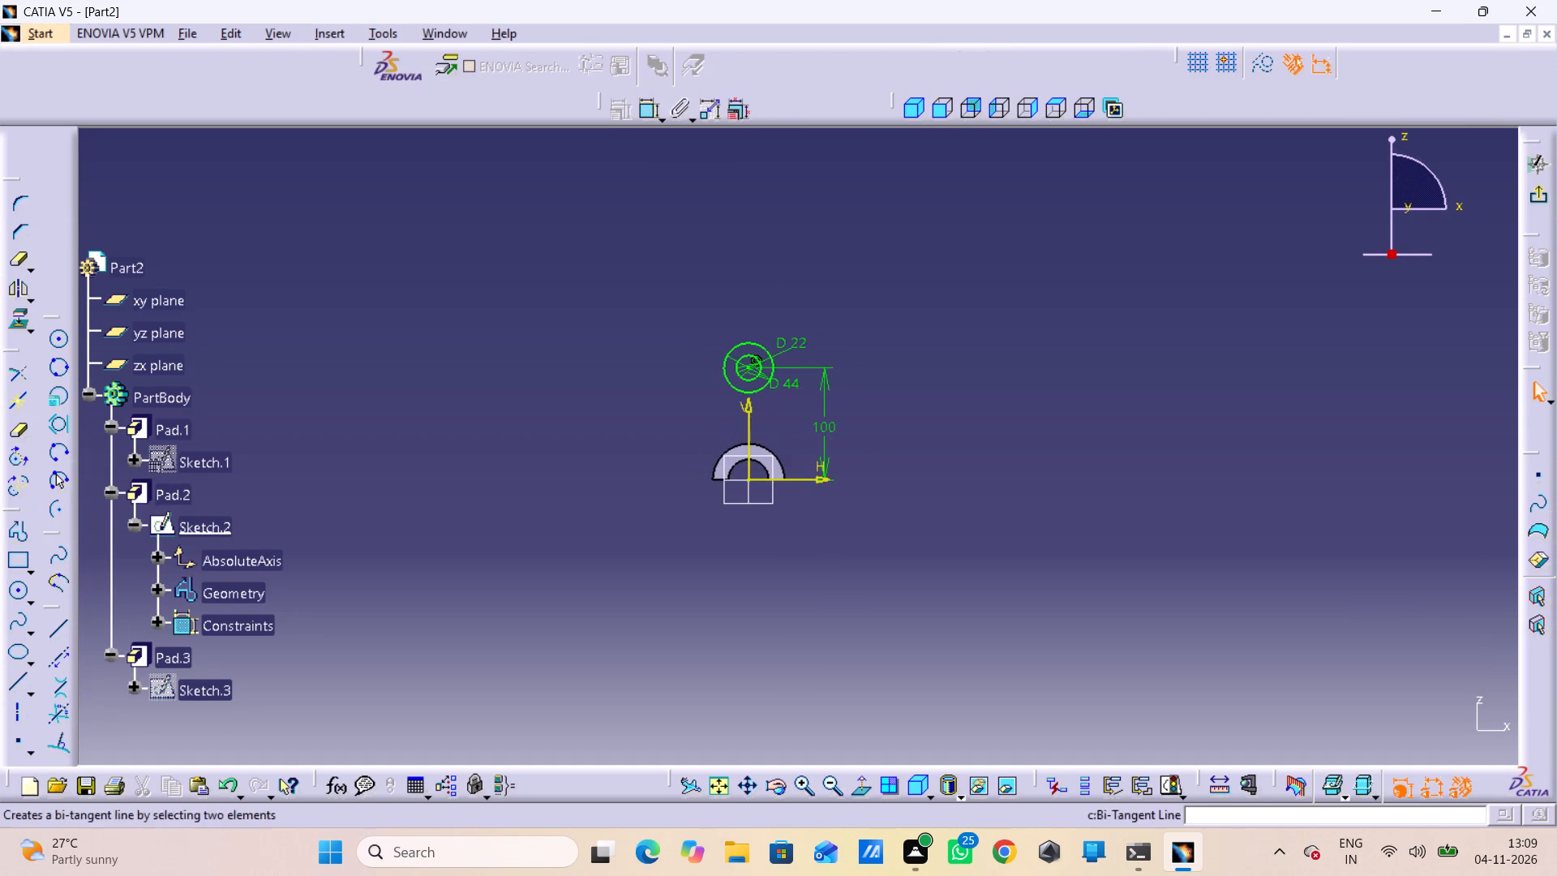
Leave the open sketch and delete the hollow cylinder's pad, Pad.2, together with its aggregated elements.
{"action": "right_click_drag", "start_coordinate": [131, 479], "coordinate": [131, 485]}
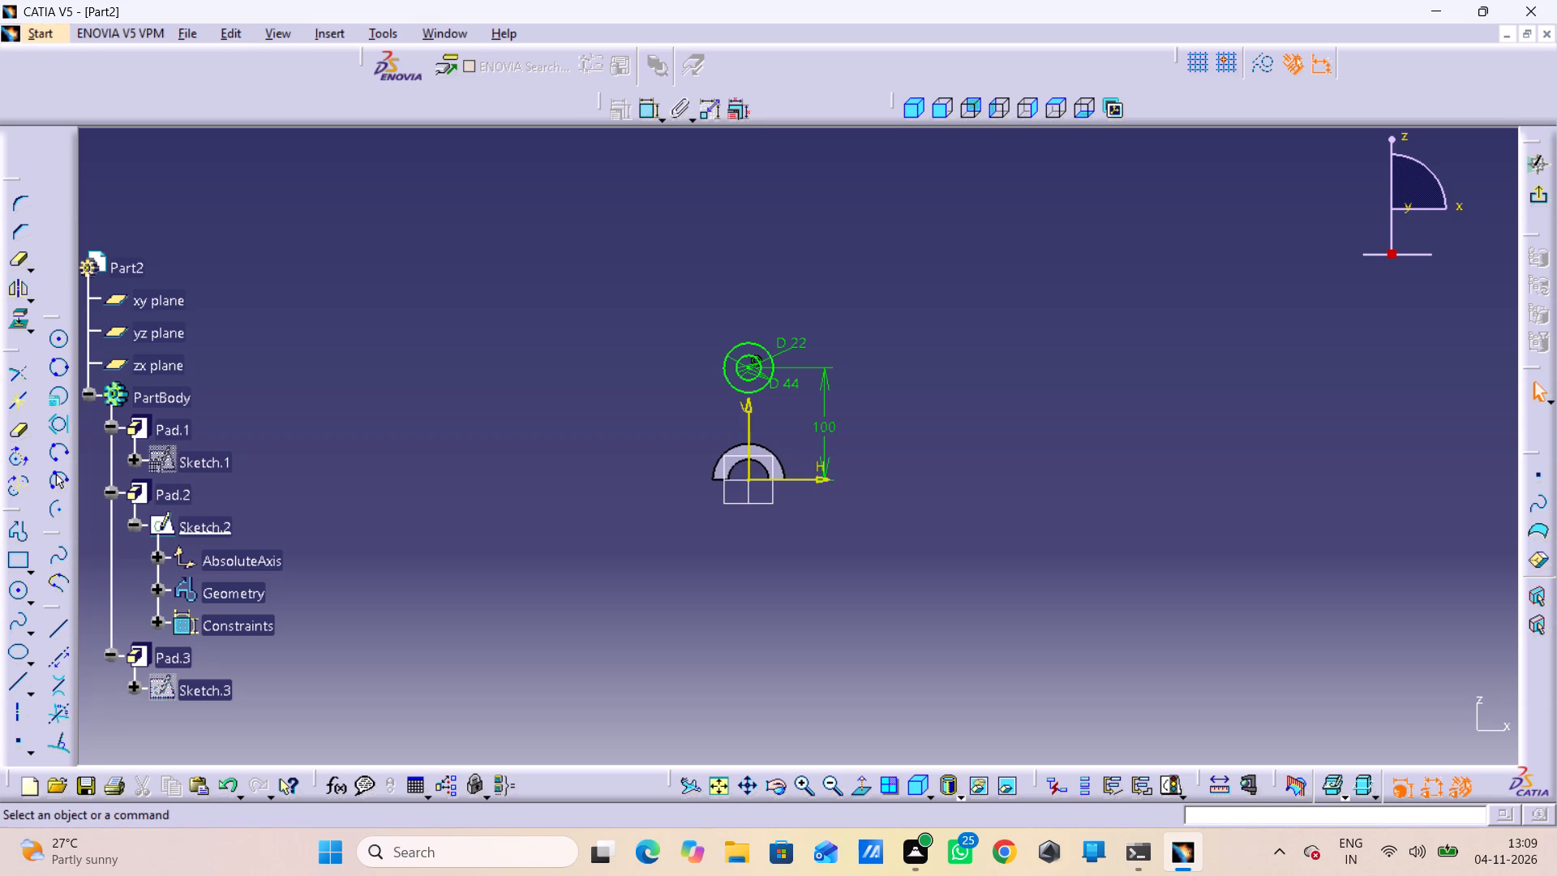
{"action": "right_click_drag", "start_coordinate": [131, 485], "coordinate": [131, 487]}
{"action": "right_click", "coordinate": [131, 487]}
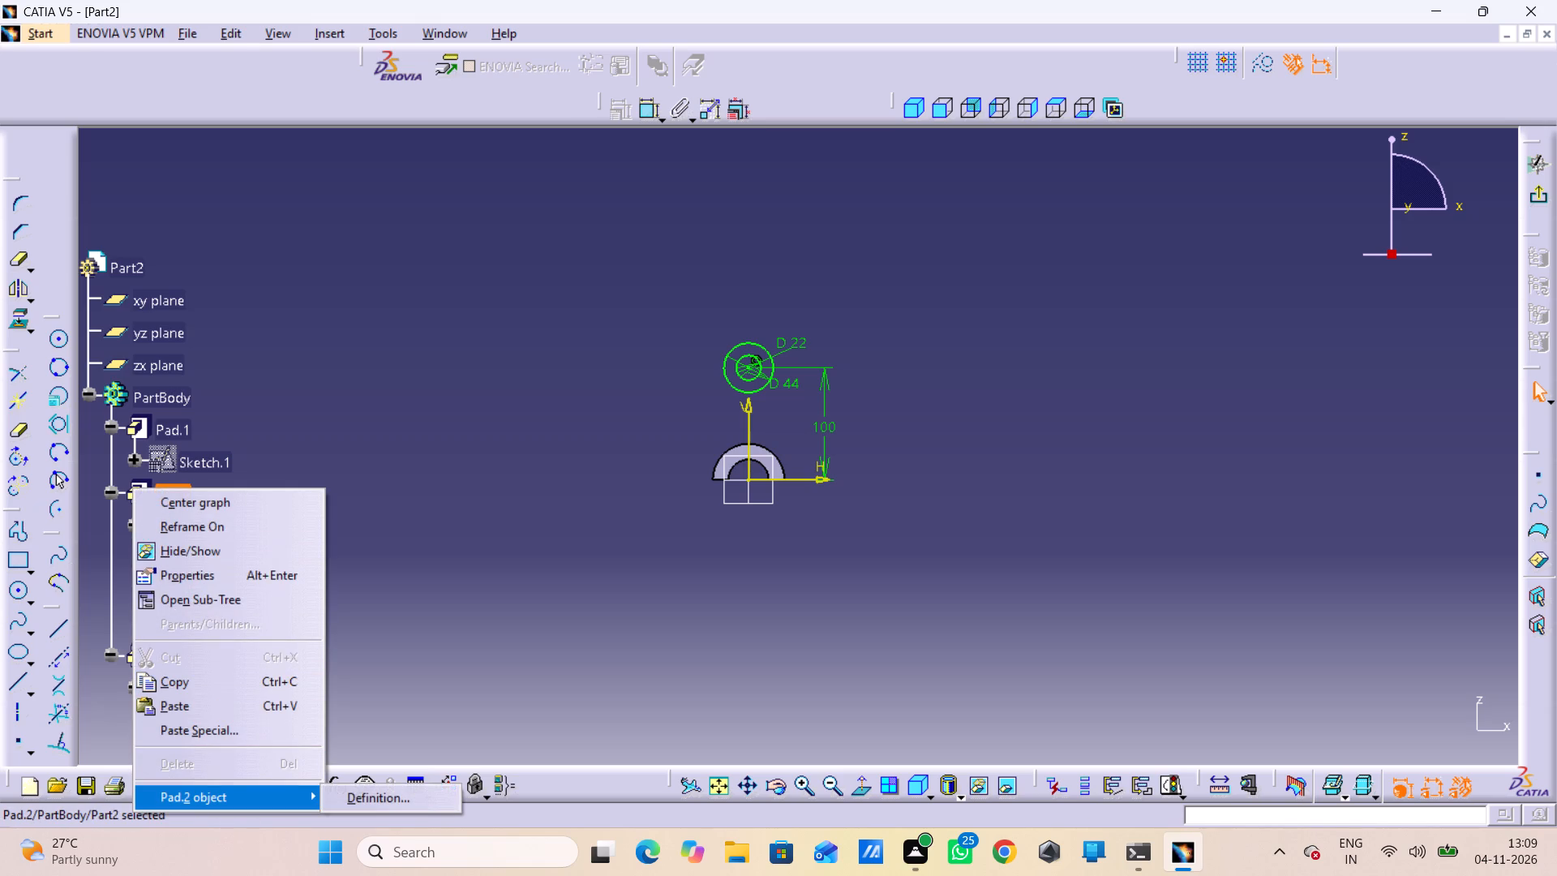
{"action": "left_click", "coordinate": [266, 785]}
{"action": "left_click", "coordinate": [345, 797]}
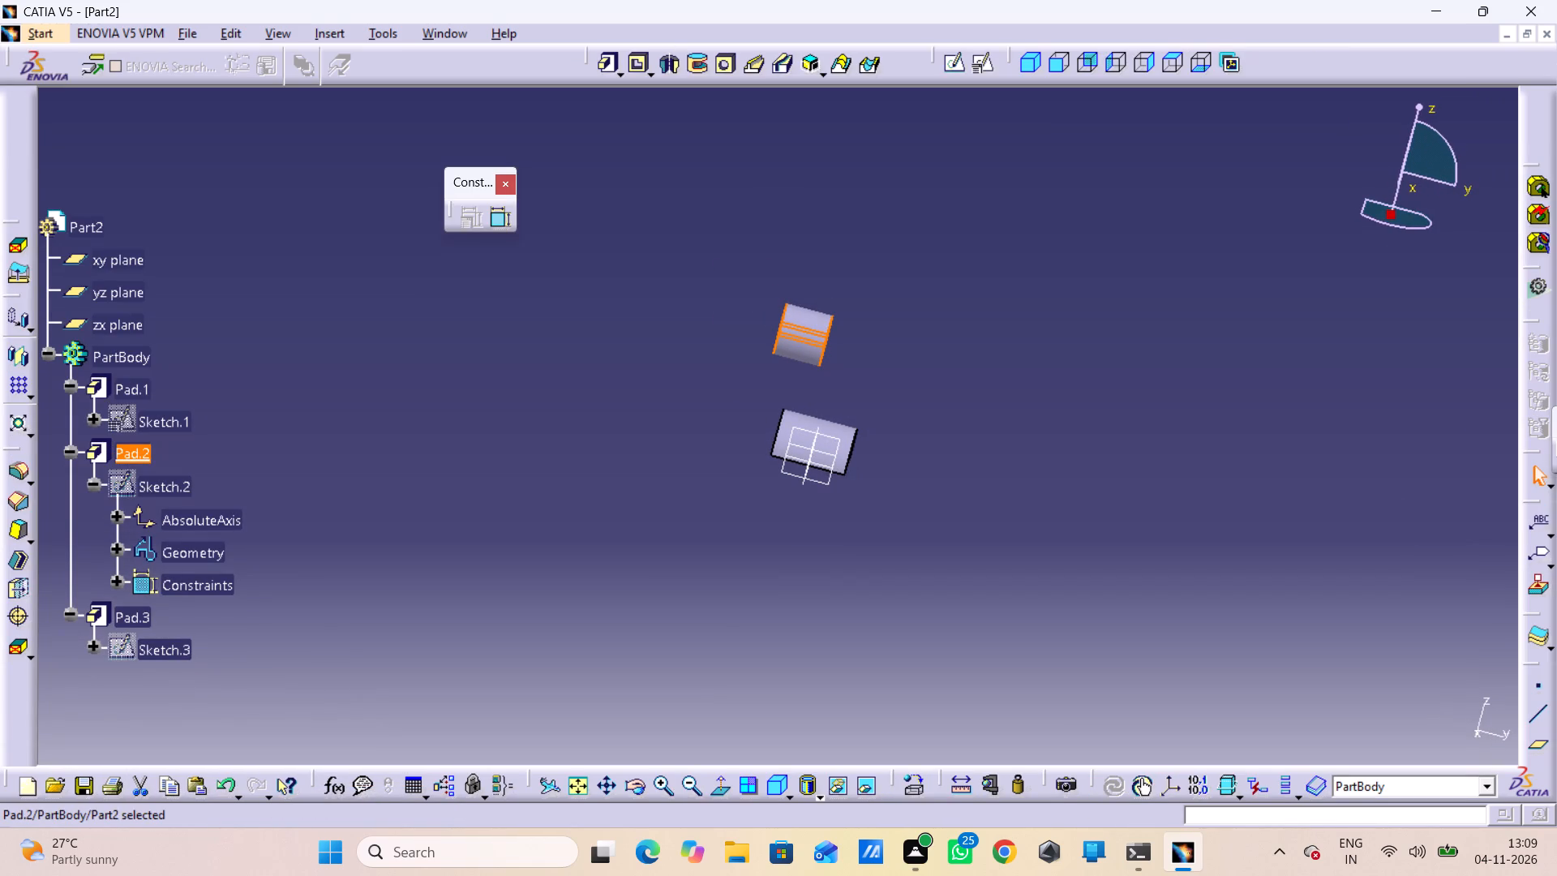
{"action": "right_click", "coordinate": [796, 342]}
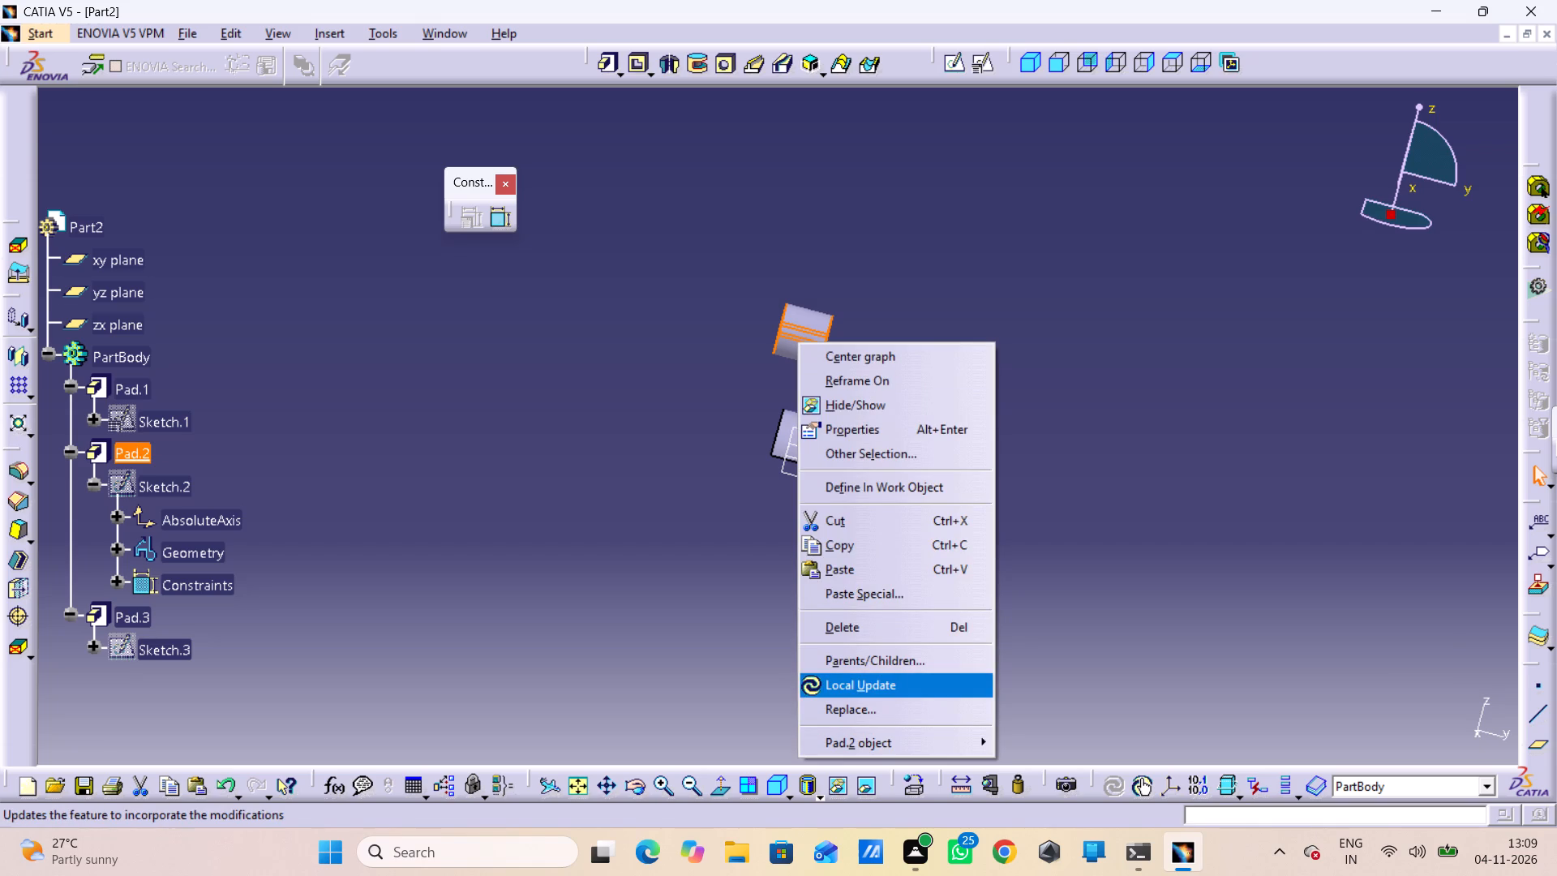
{"action": "left_click", "coordinate": [918, 629]}
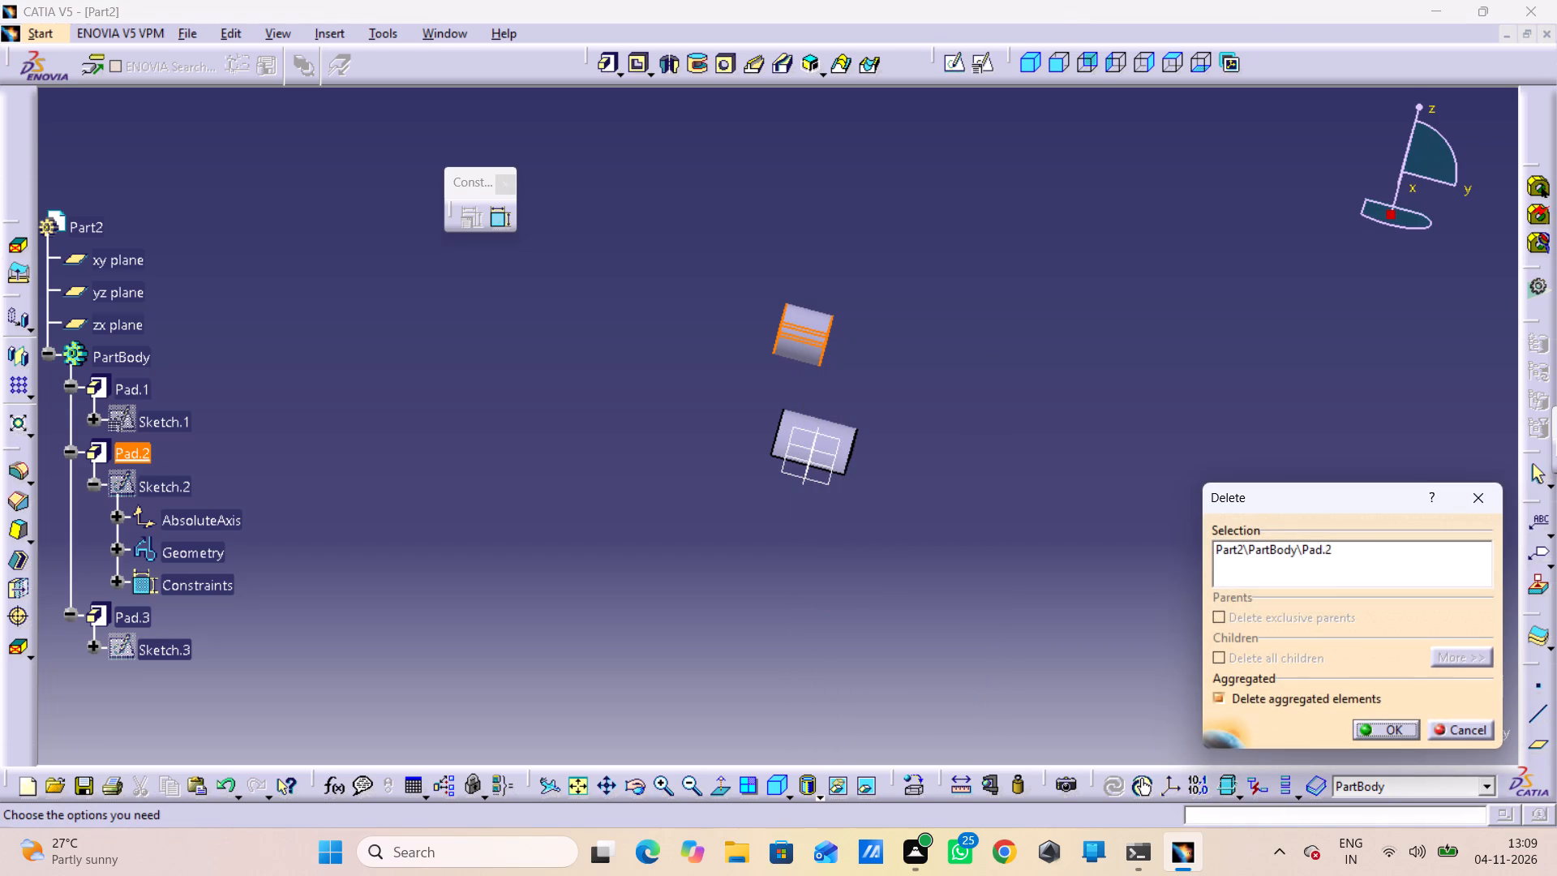
{"action": "left_click", "coordinate": [1375, 738]}
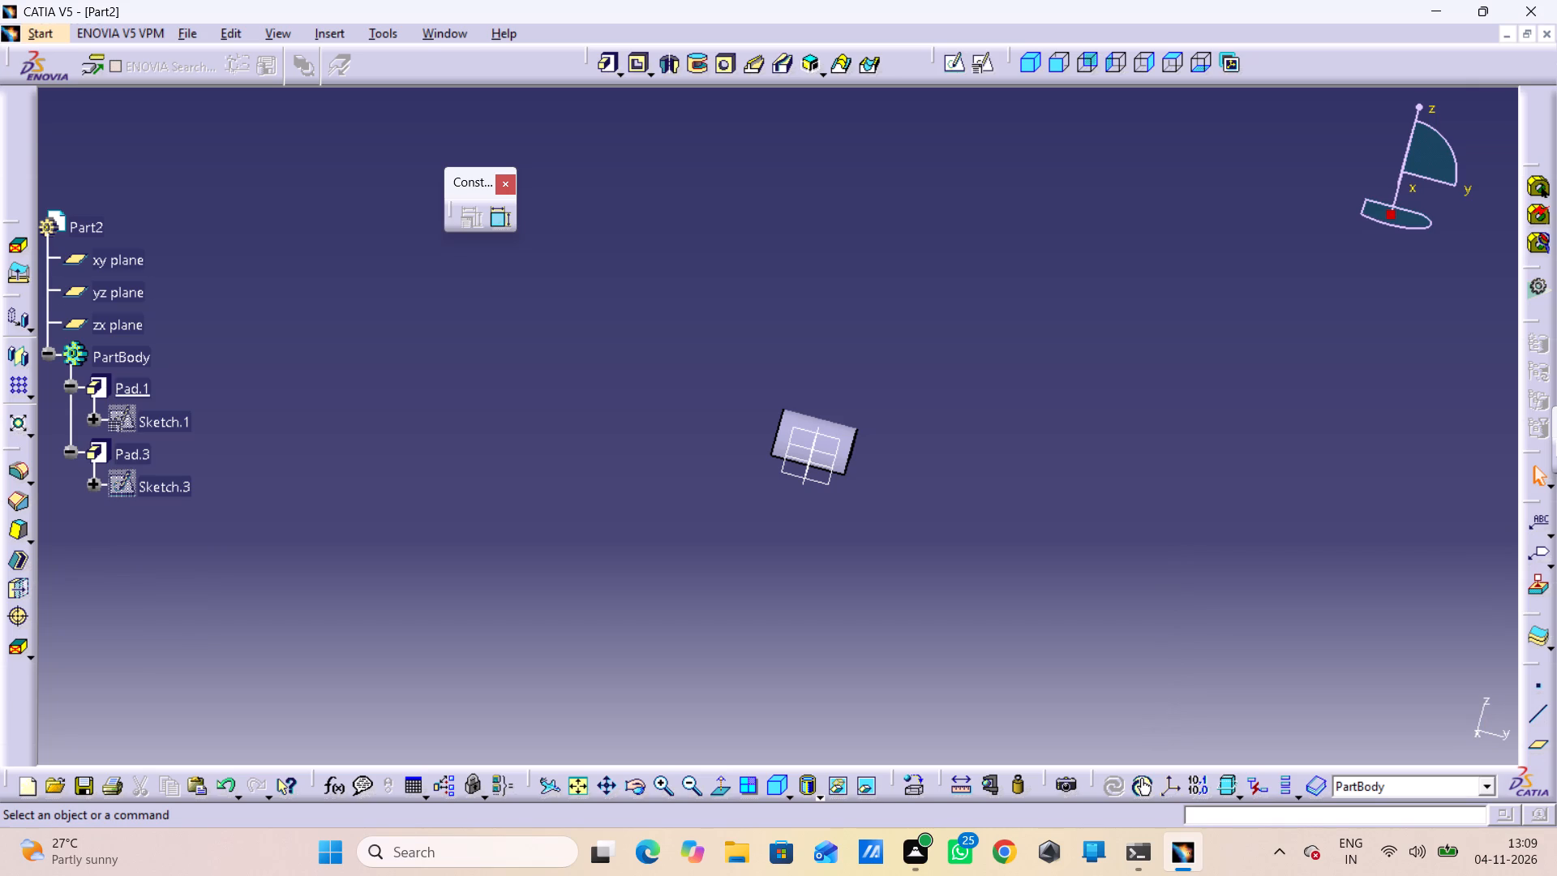
Open the rear plate's sketch, Sketch.3, and examine its dimensioned rectangle against the half ring in isometric view.
{"action": "middle_click_drag", "start_coordinate": [413, 470], "coordinate": [418, 480]}
{"action": "right_click_drag", "start_coordinate": [418, 480], "coordinate": [375, 467]}
{"action": "middle_click_drag", "start_coordinate": [418, 480], "coordinate": [368, 467]}
{"action": "left_click", "coordinate": [114, 478]}
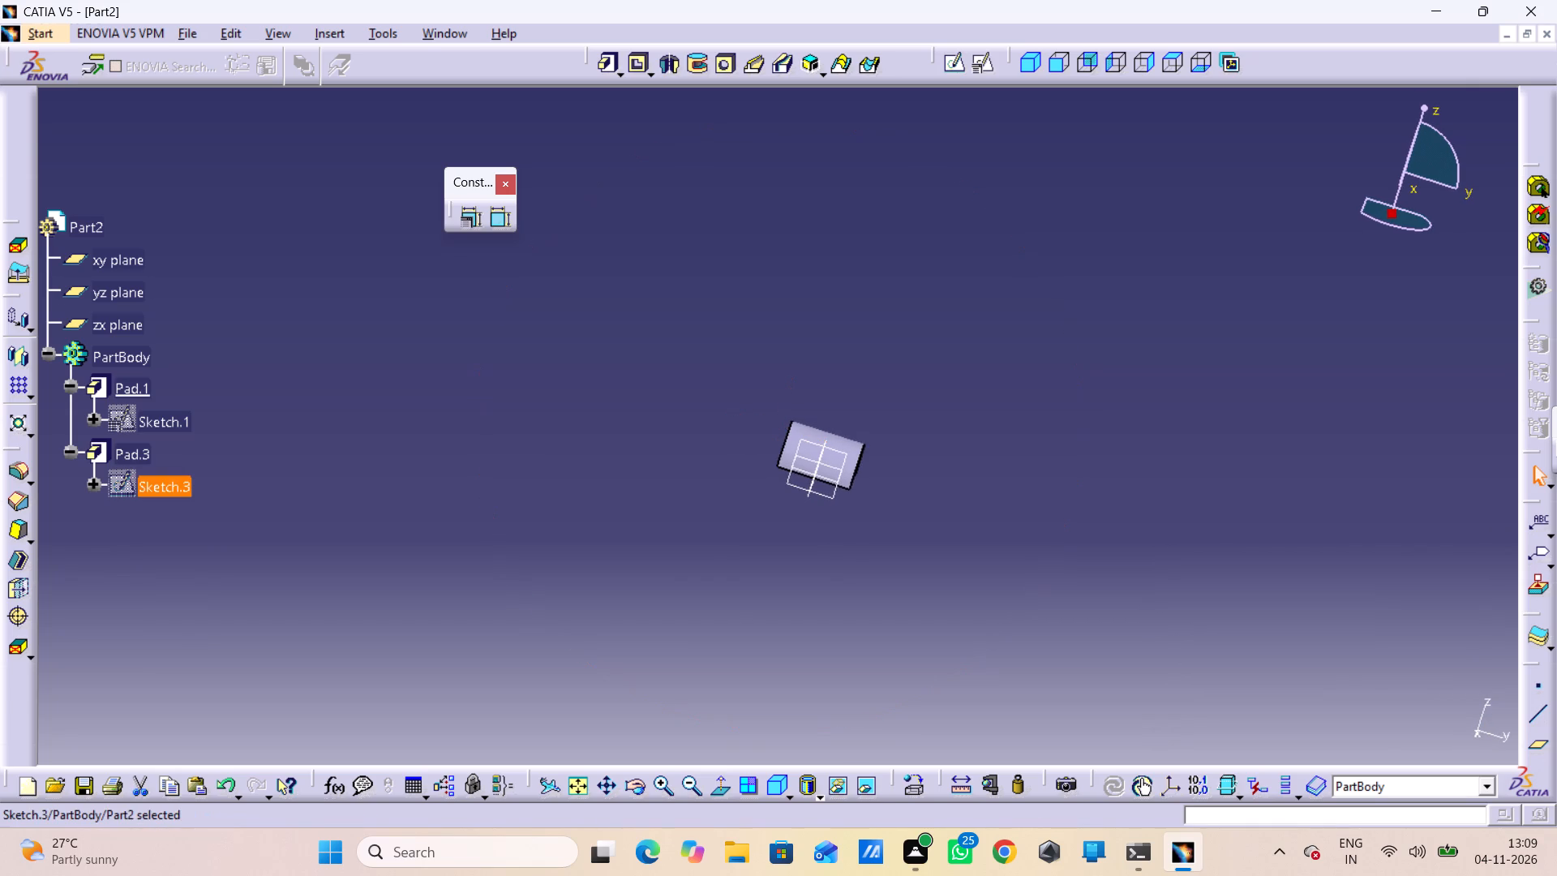
{"action": "double_click", "coordinate": [112, 489]}
{"action": "left_click", "coordinate": [663, 468]}
{"action": "middle_click_drag", "start_coordinate": [686, 476], "coordinate": [691, 476]}
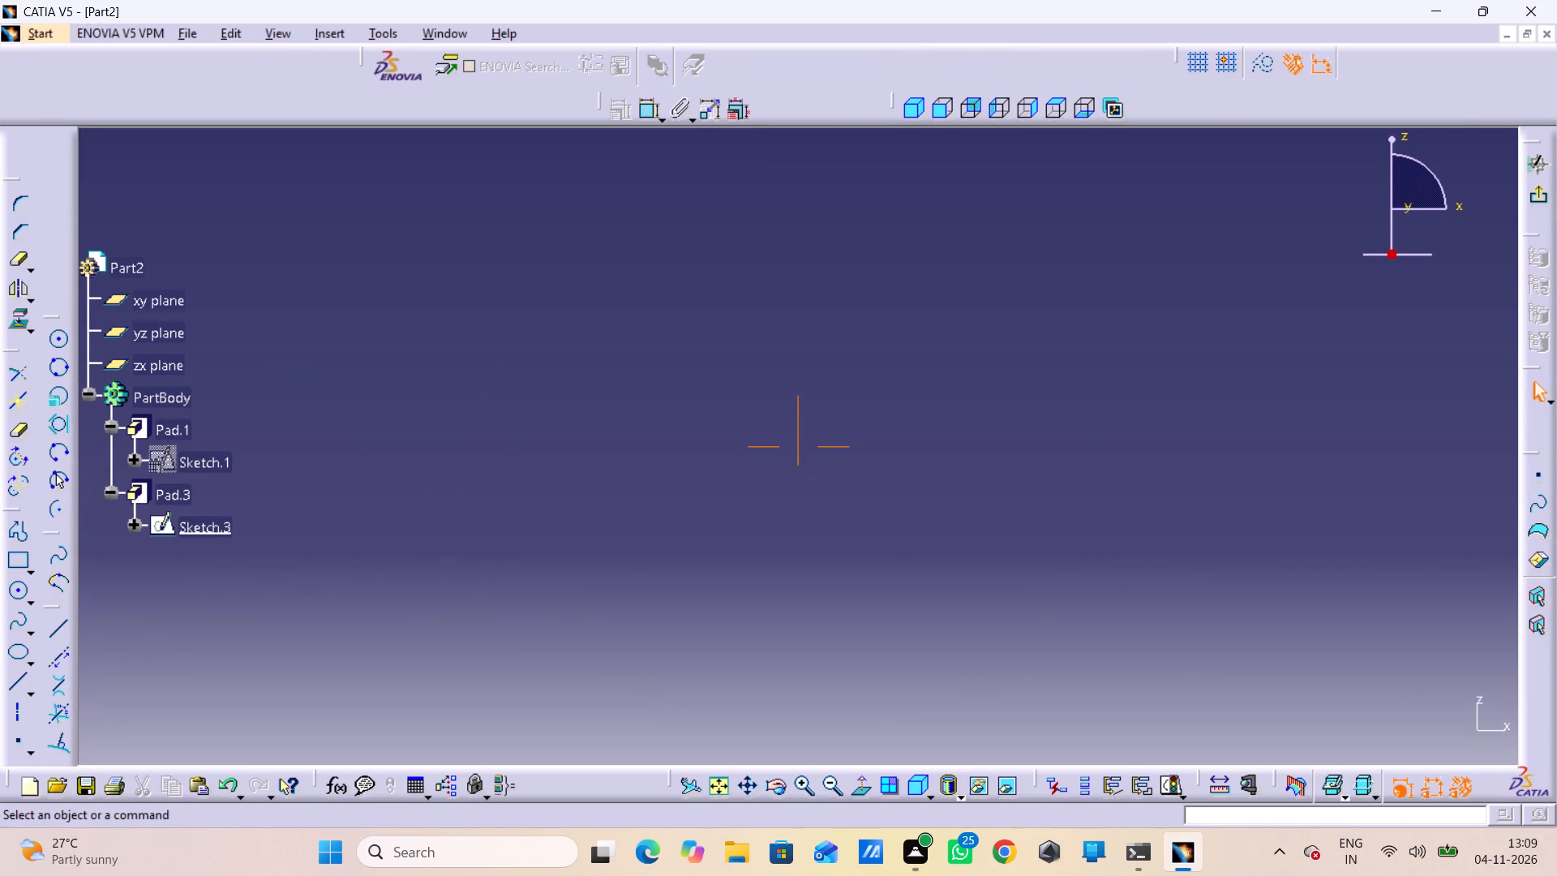
{"action": "middle_click_drag", "start_coordinate": [691, 476], "coordinate": [740, 588]}
{"action": "right_click", "coordinate": [695, 476]}
{"action": "middle_click_drag", "start_coordinate": [644, 565], "coordinate": [714, 582]}
{"action": "right_click_drag", "start_coordinate": [644, 565], "coordinate": [682, 565]}
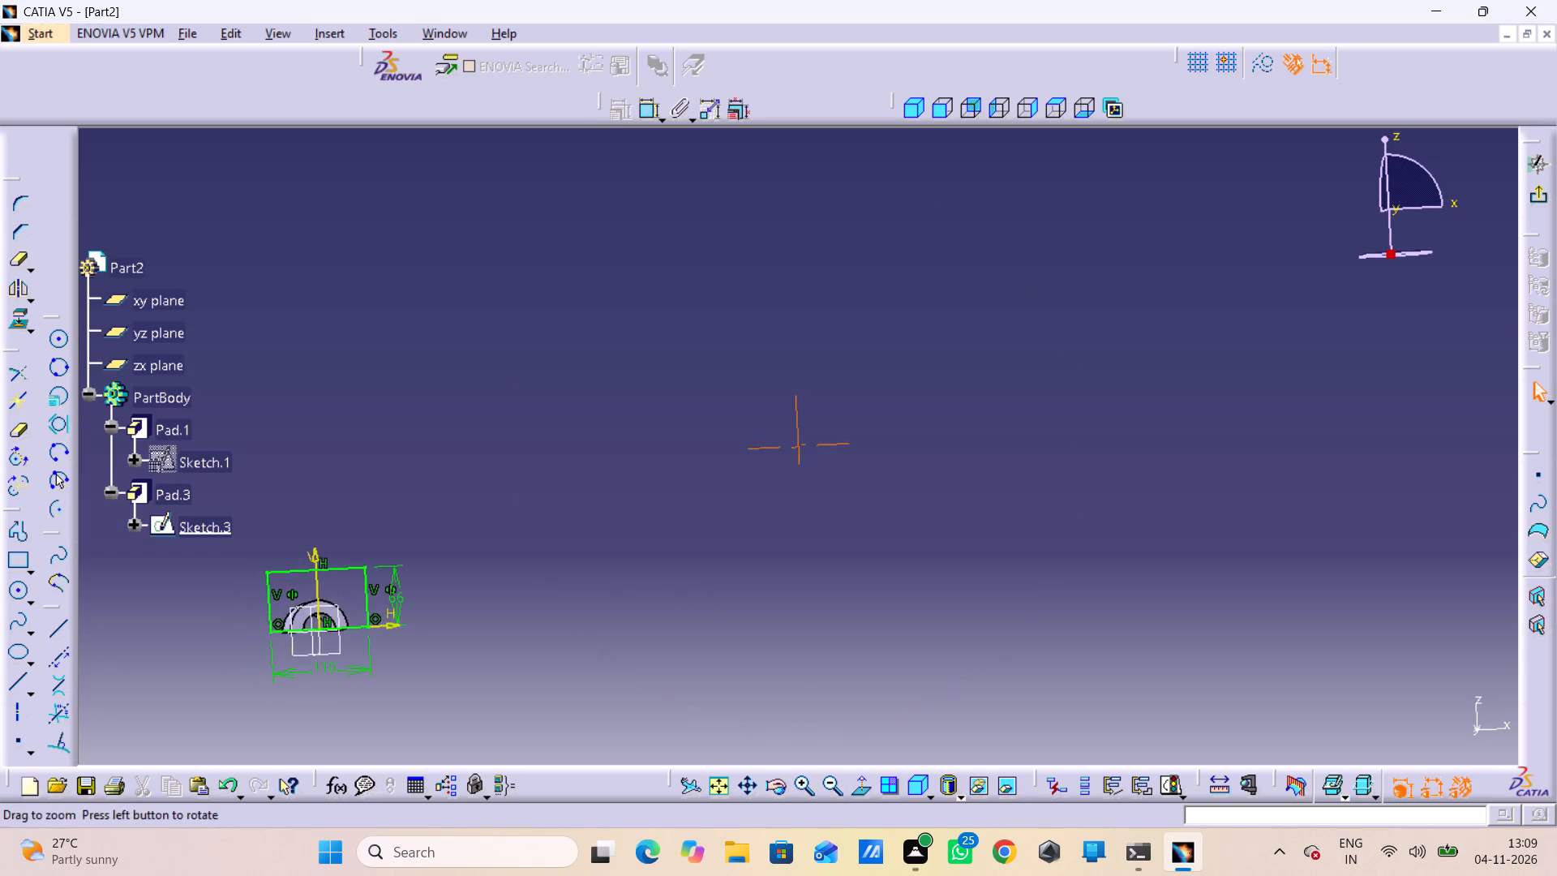
{"action": "left_click", "coordinate": [864, 788]}
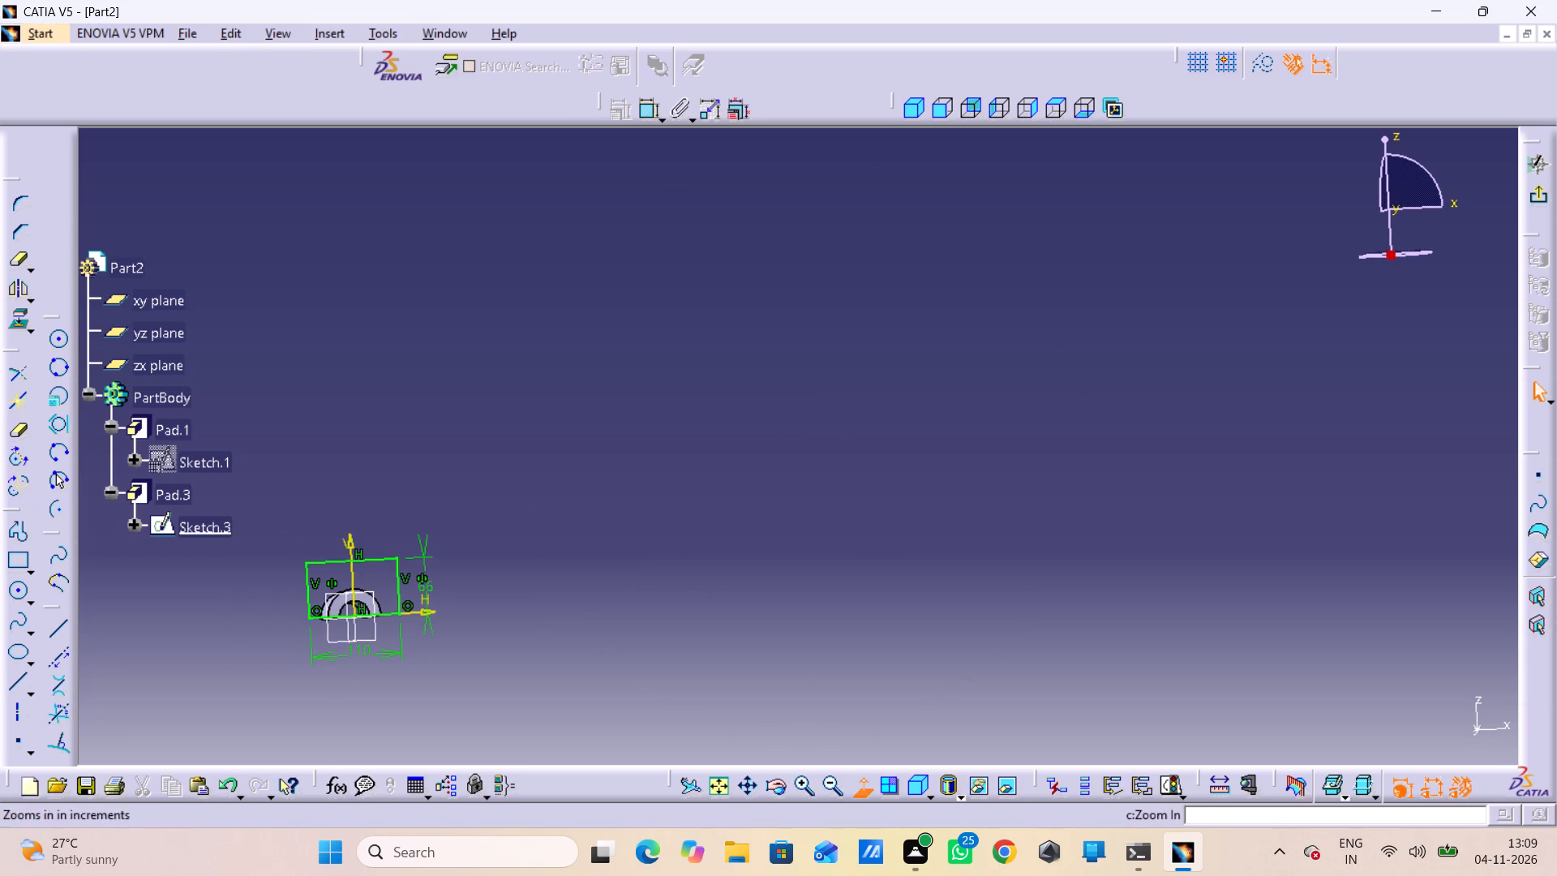
{"action": "left_click", "coordinate": [917, 784]}
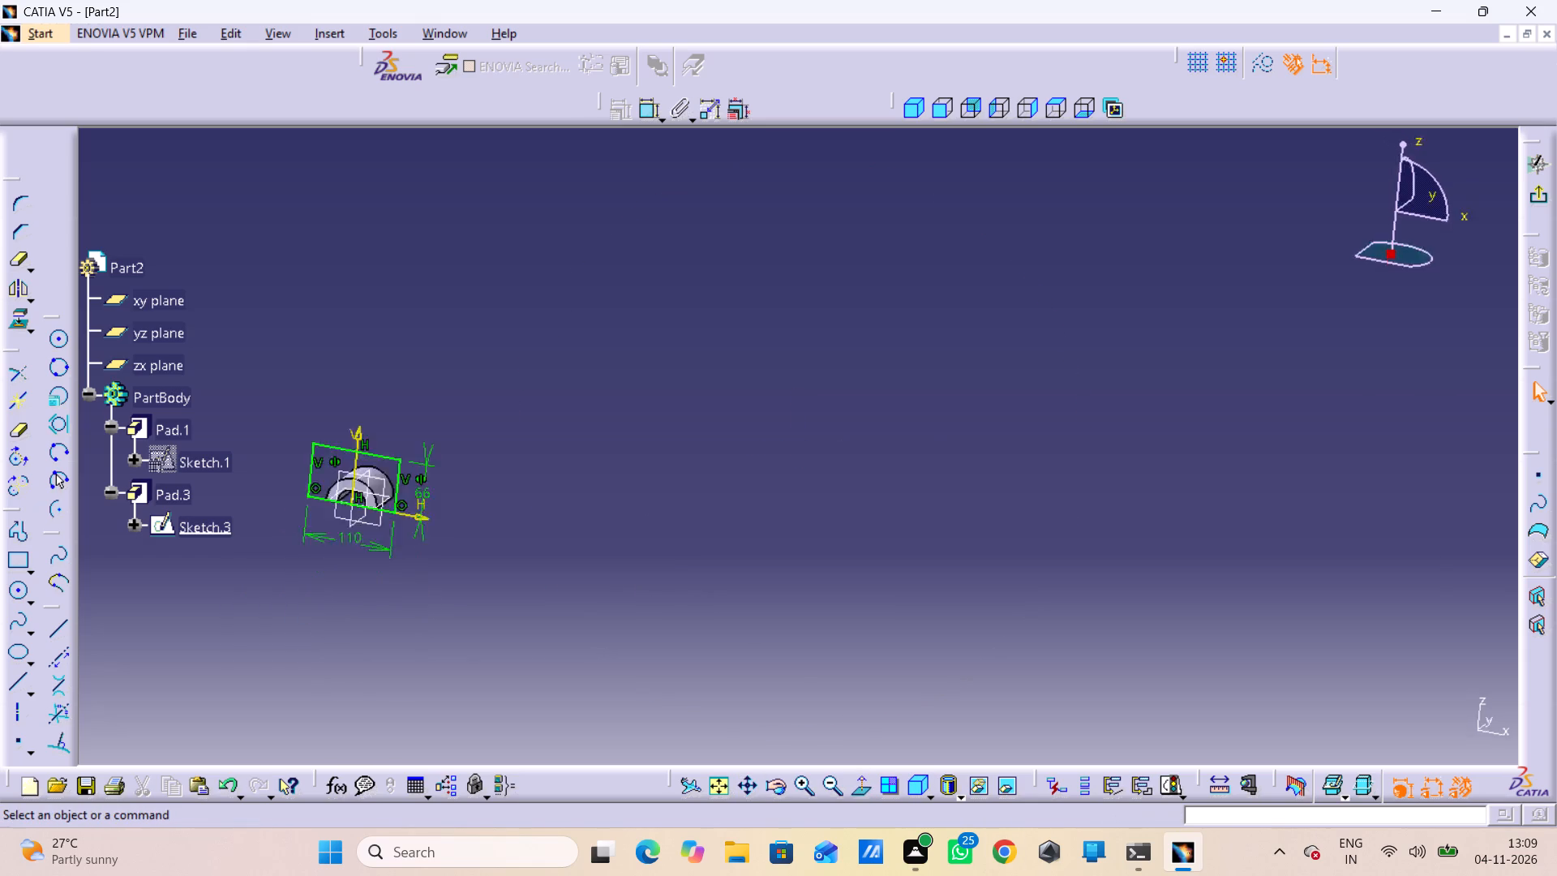
{"action": "middle_click_drag", "start_coordinate": [903, 625], "coordinate": [921, 445]}
{"action": "right_click", "coordinate": [903, 625]}
{"action": "scroll", "coordinate": [923, 552], "scroll_direction": "up", "scroll_amount": 1}
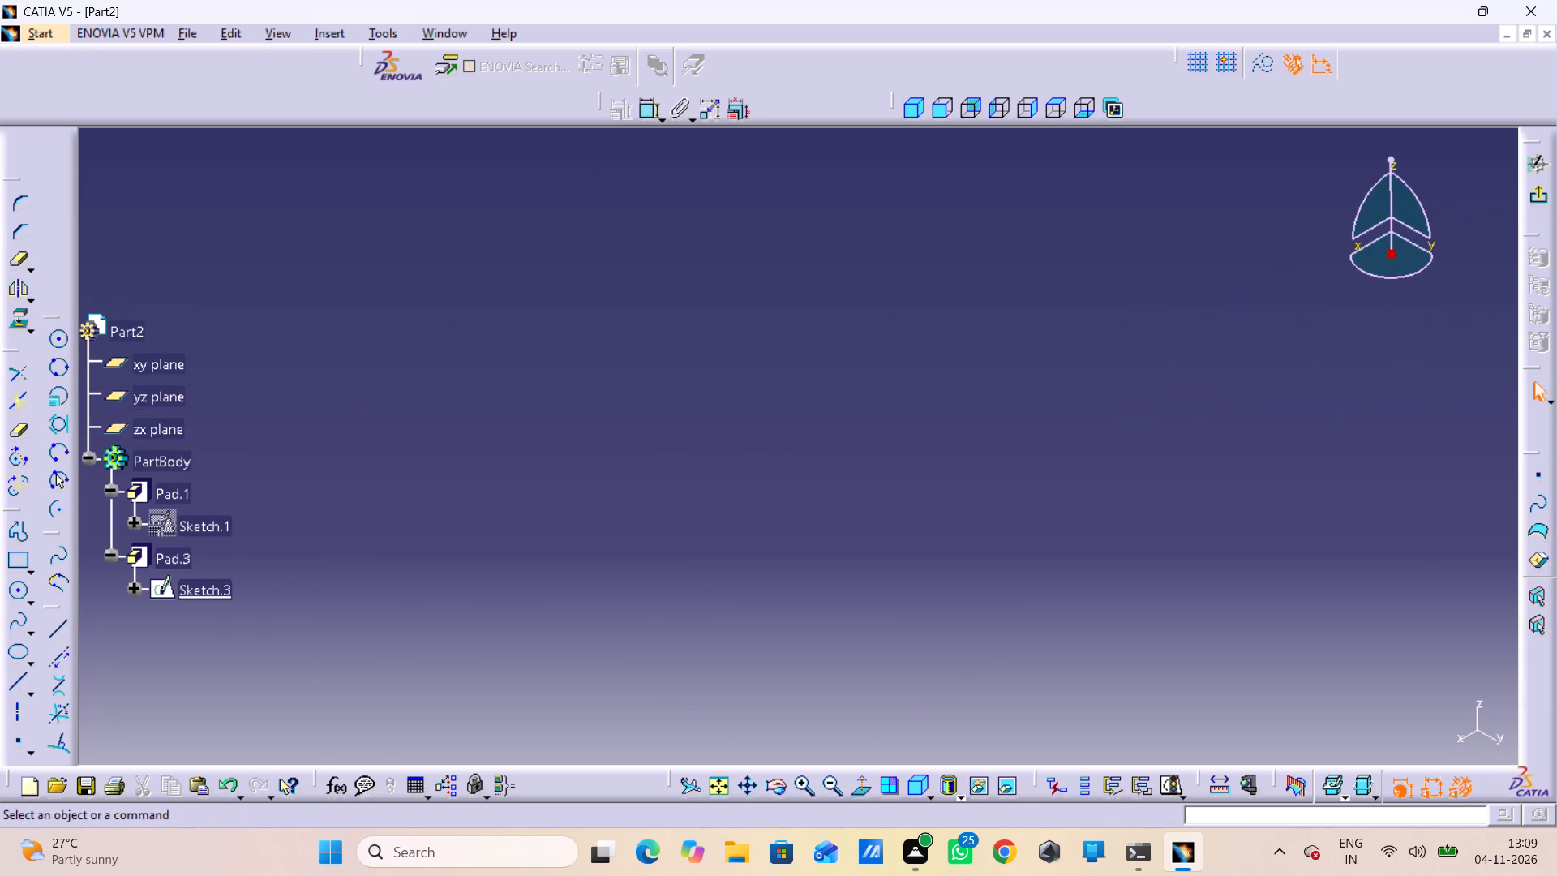
{"action": "middle_click_drag", "start_coordinate": [920, 461], "coordinate": [302, 575]}
{"action": "middle_click_drag", "start_coordinate": [949, 422], "coordinate": [727, 492]}
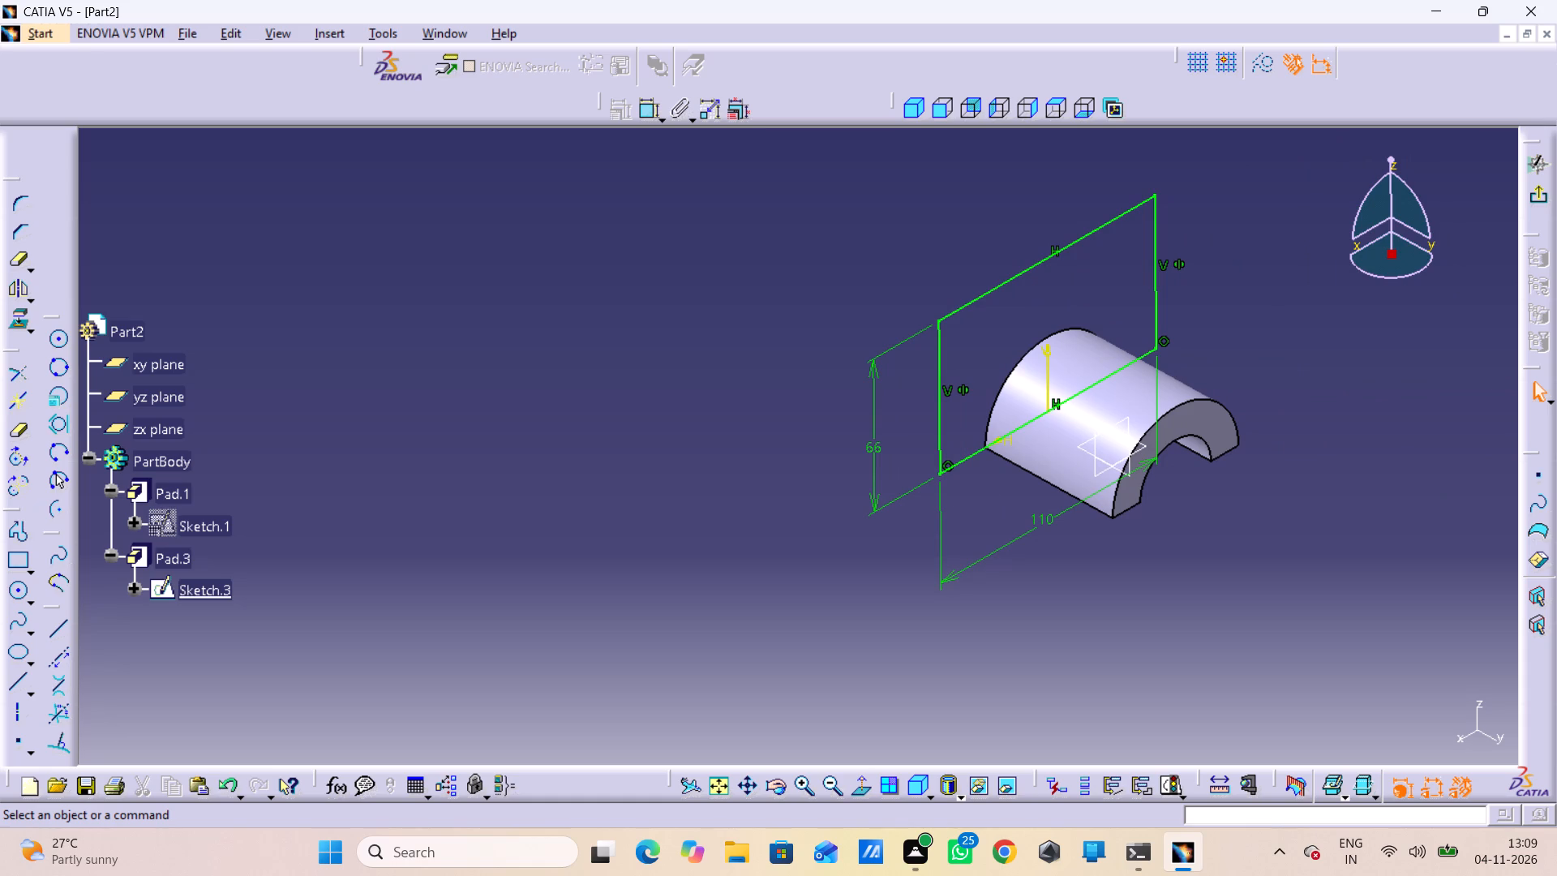
Leave Sketch.3, then open the definition of the rear plate's pad, Pad.3, and accept its settings.
{"action": "right_click", "coordinate": [156, 562]}
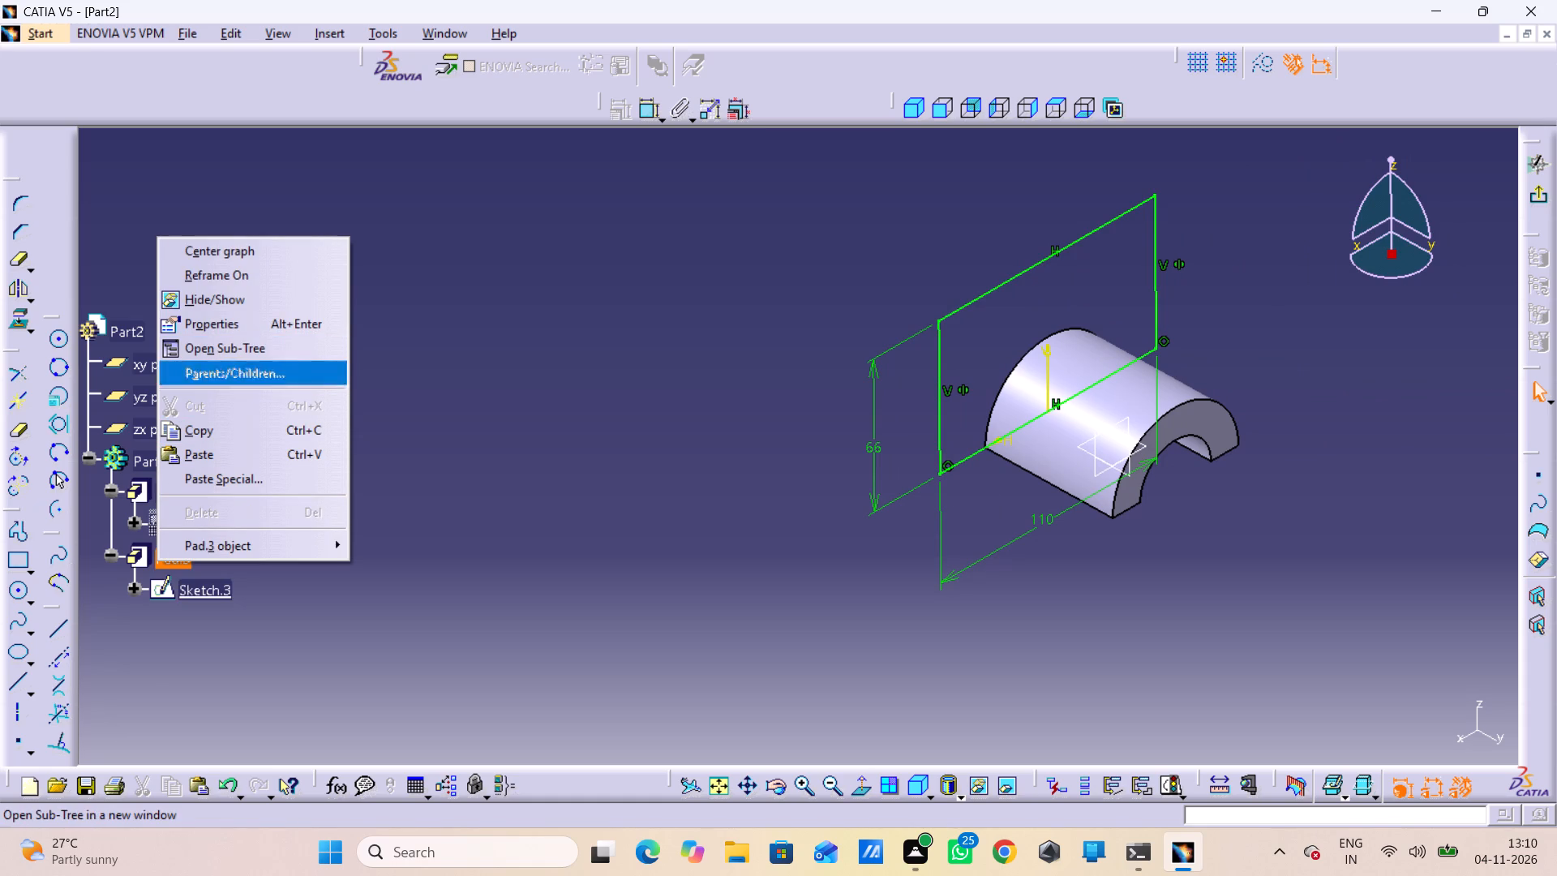
{"action": "left_click", "coordinate": [281, 543]}
{"action": "left_click", "coordinate": [555, 465]}
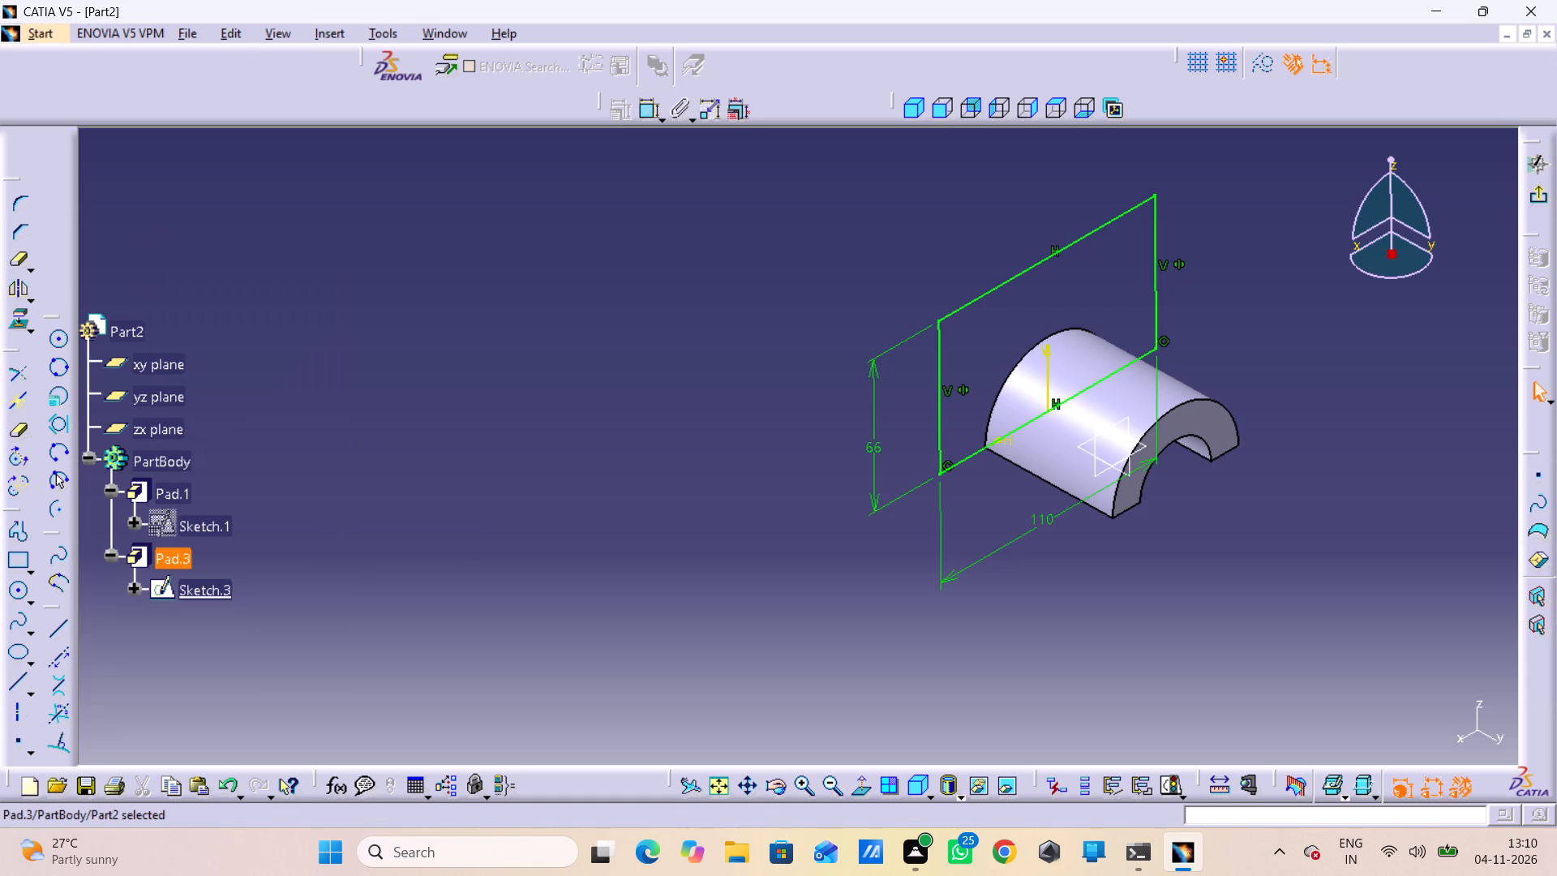
{"action": "left_click", "coordinate": [369, 543]}
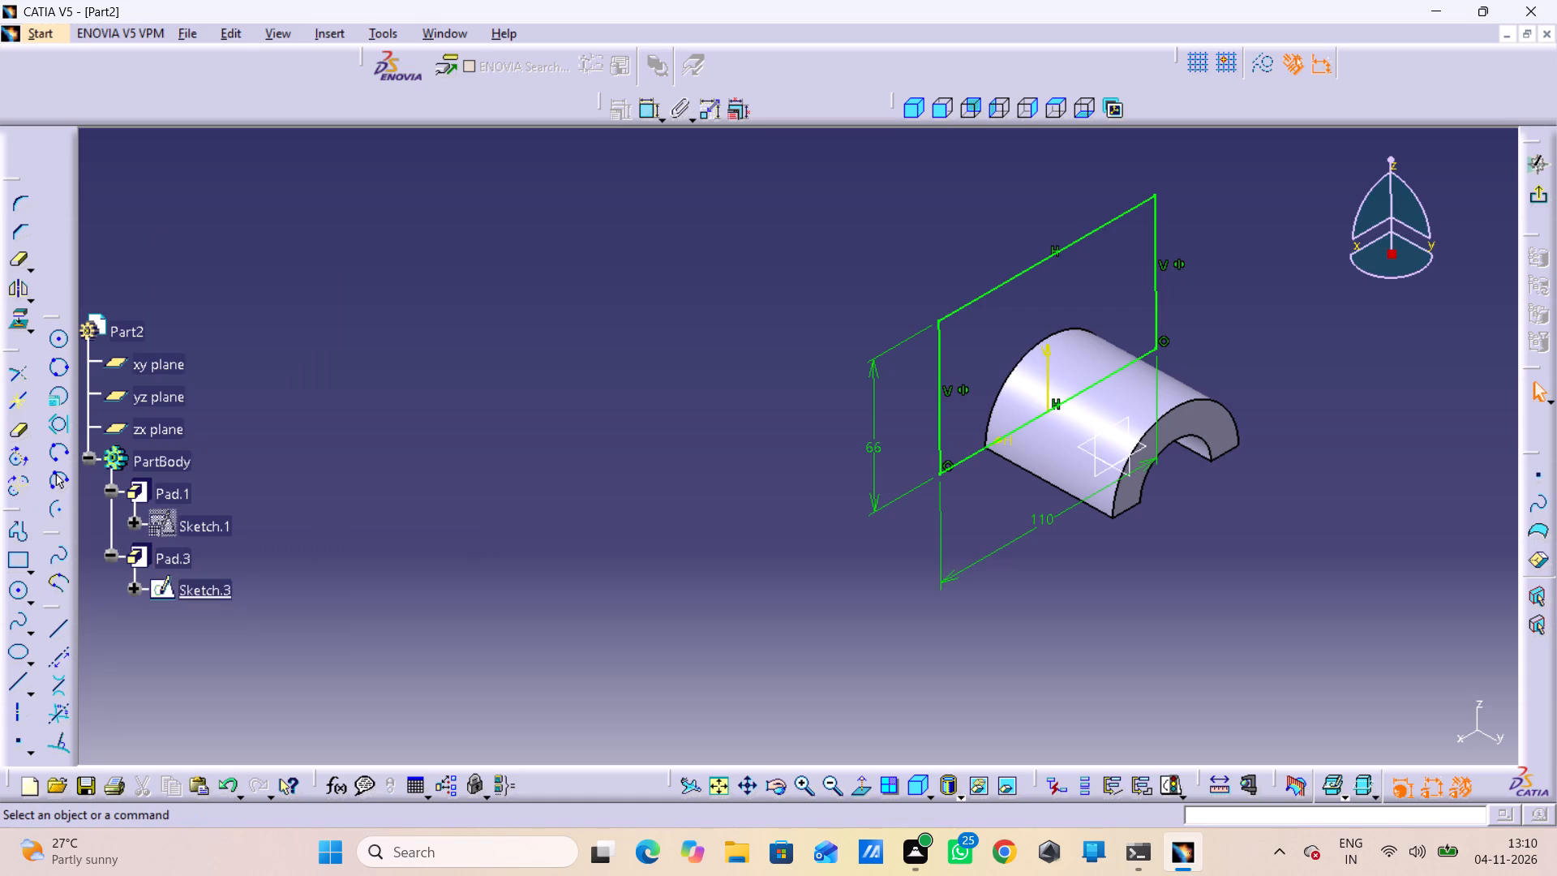
{"action": "left_click", "coordinate": [1541, 195]}
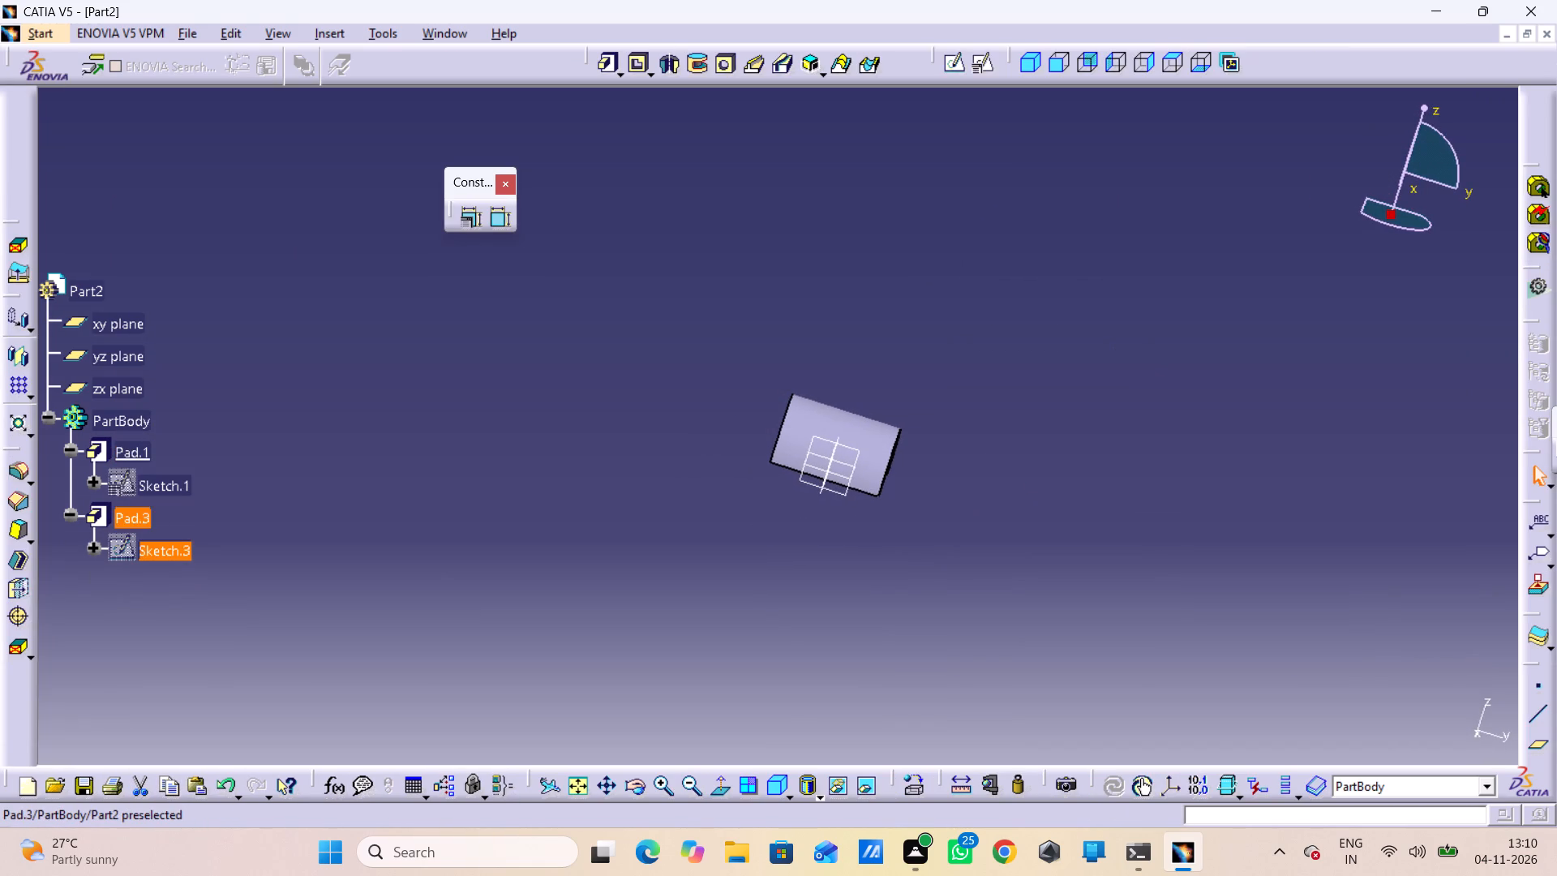
{"action": "left_click", "coordinate": [106, 519]}
{"action": "left_click", "coordinate": [106, 519]}
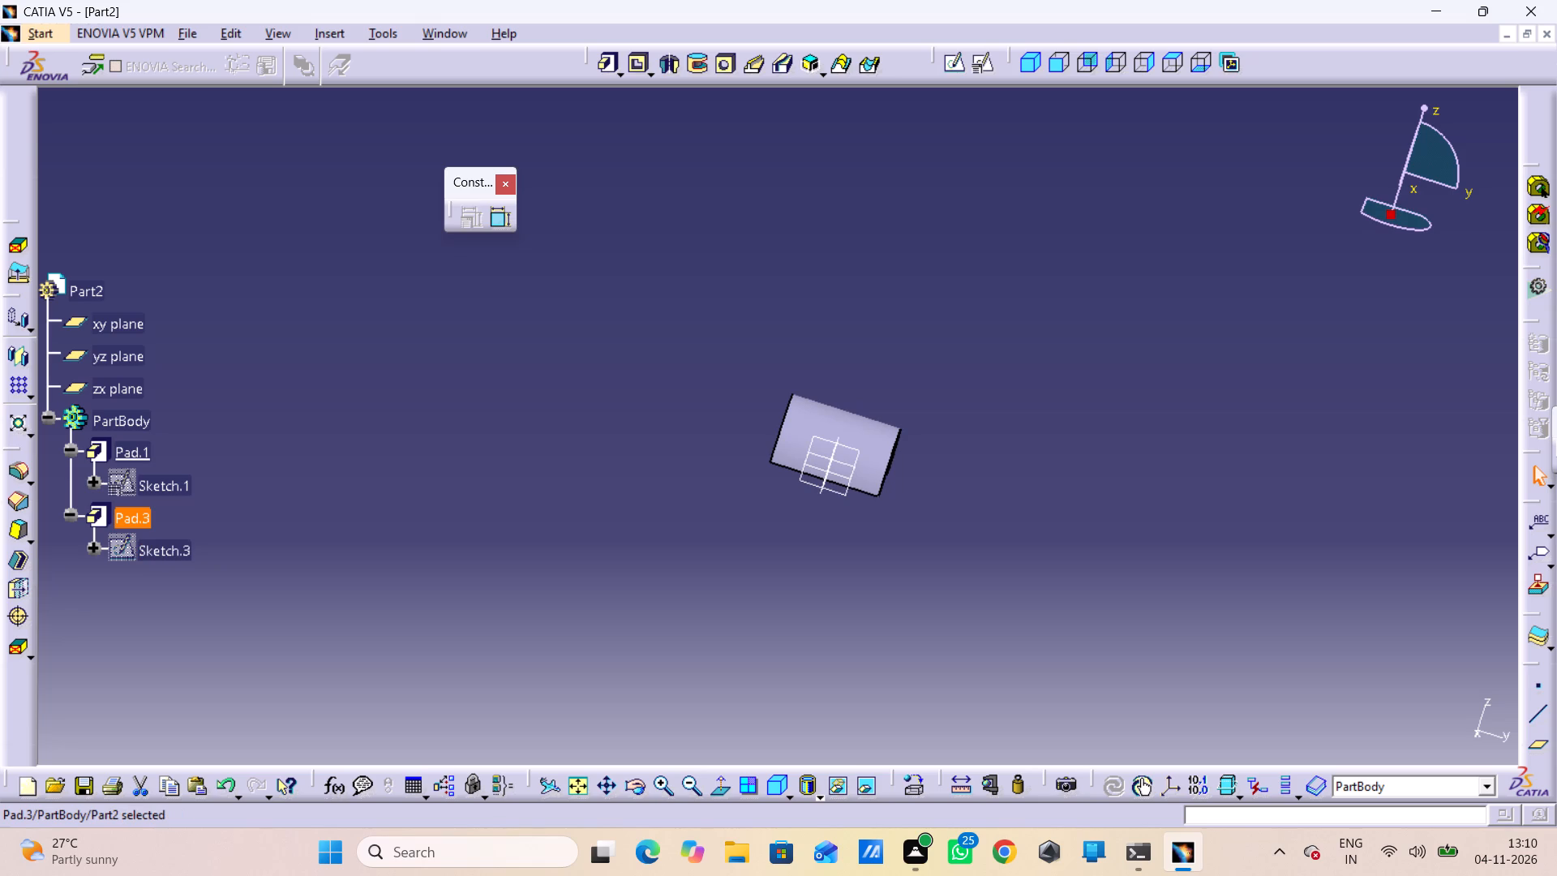
{"action": "left_click", "coordinate": [99, 515]}
{"action": "double_click", "coordinate": [99, 515]}
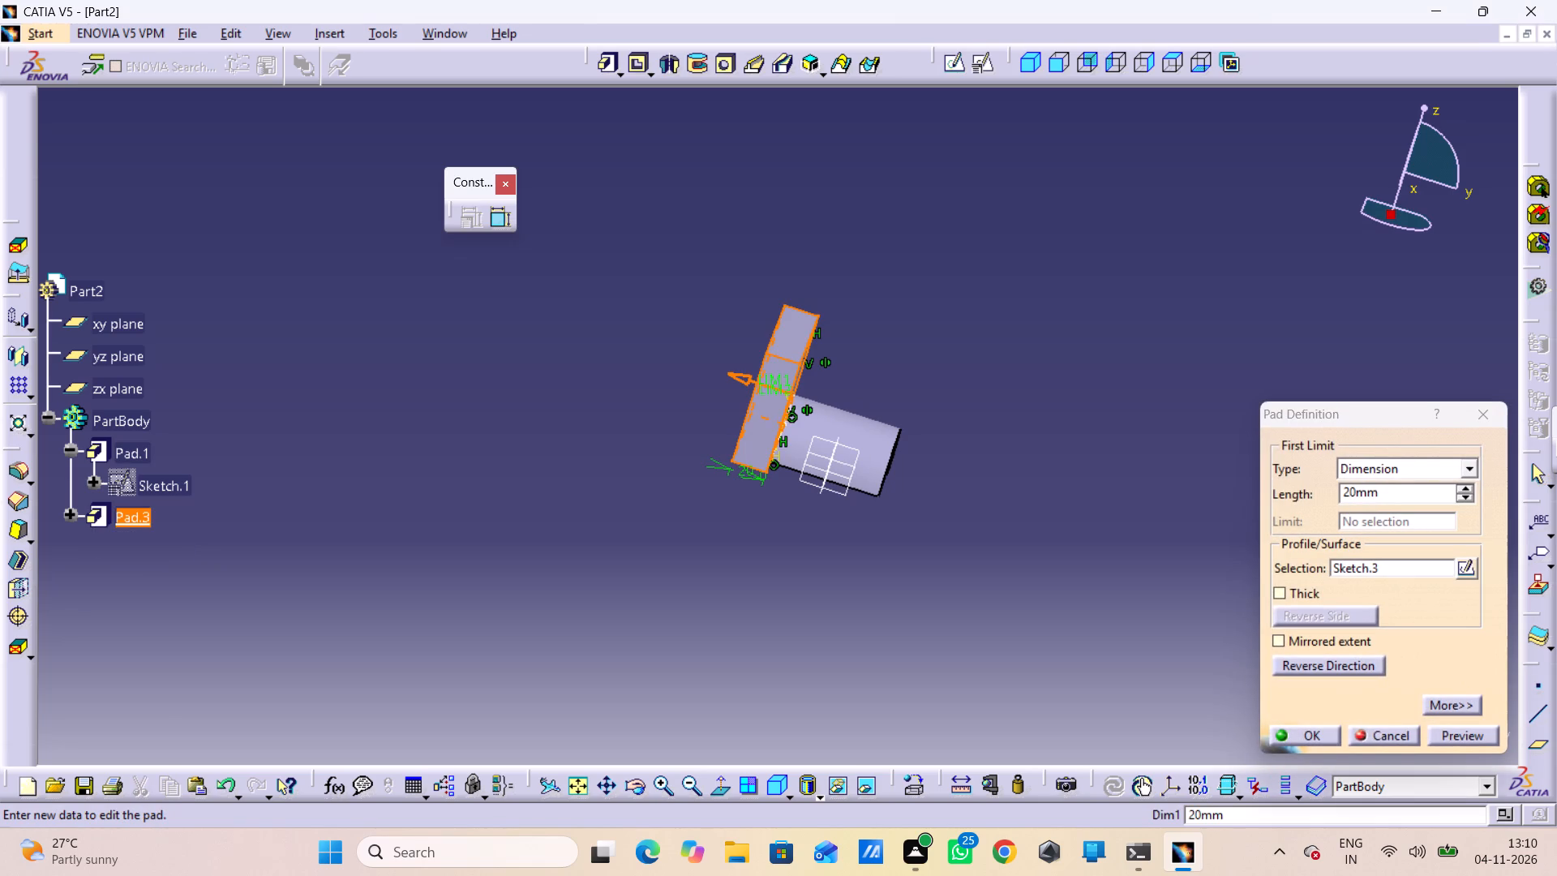
{"action": "left_click", "coordinate": [1313, 729]}
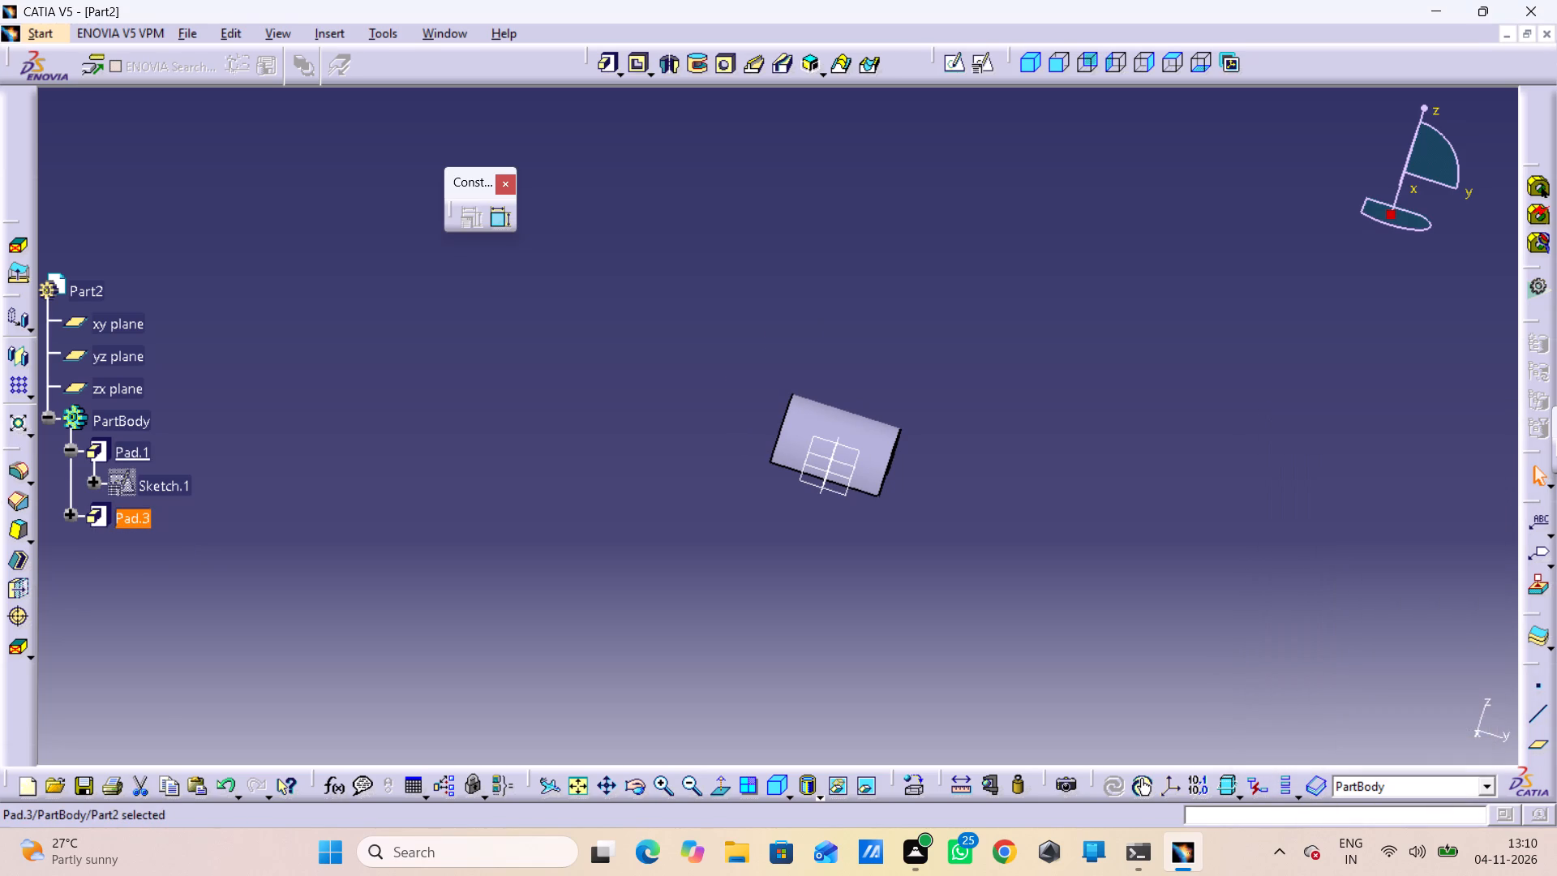
Define the rear plate's pad, Pad.3, as the in-work object.
{"action": "left_click", "coordinate": [94, 516]}
{"action": "right_click", "coordinate": [94, 516]}
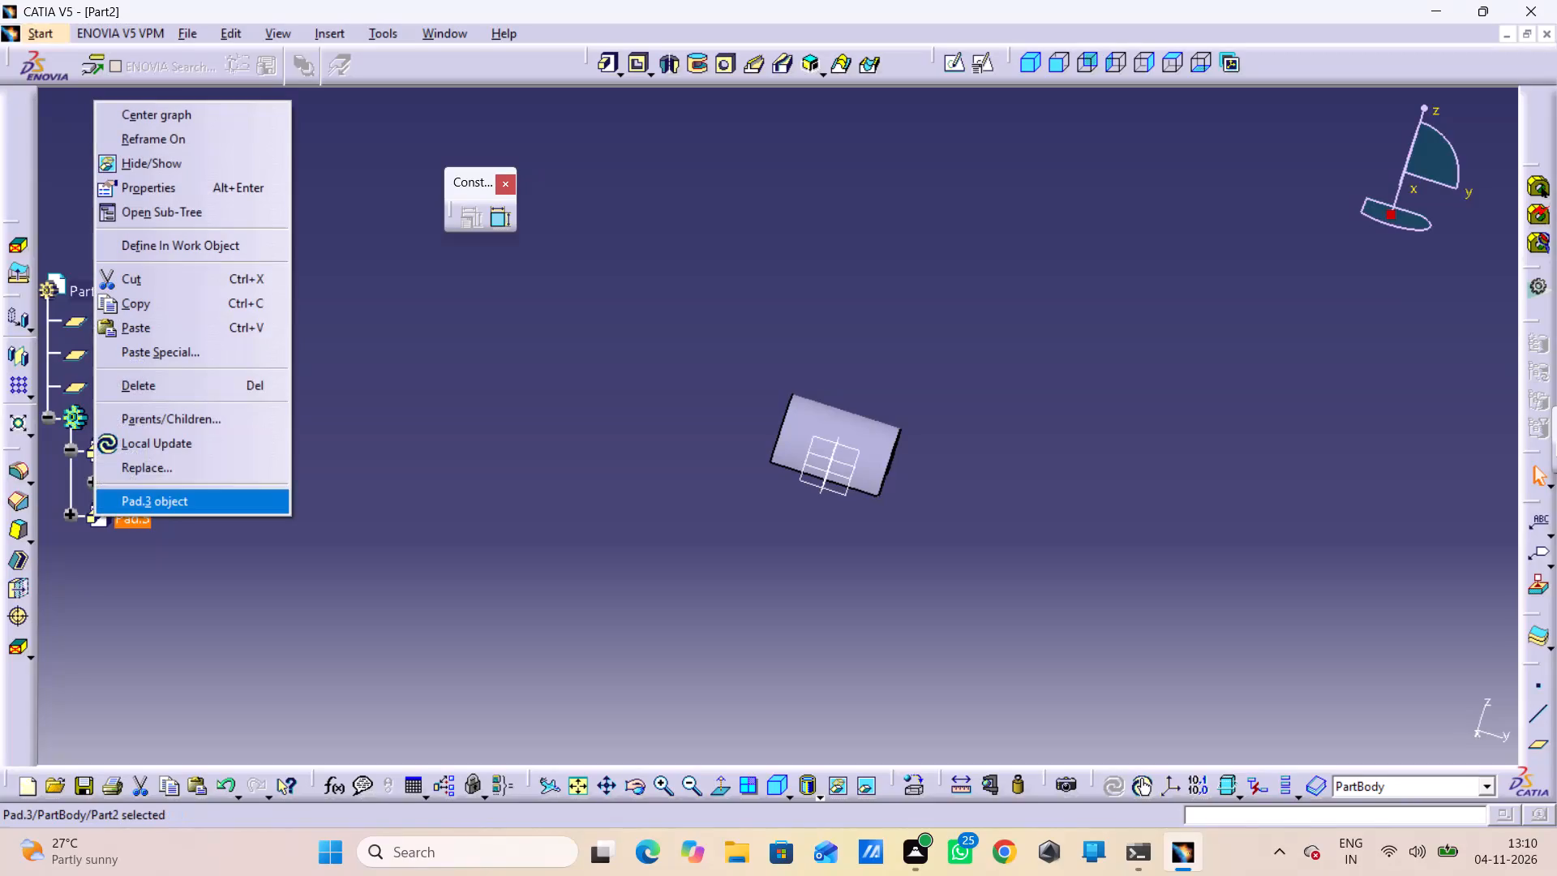
{"action": "left_click", "coordinate": [178, 240]}
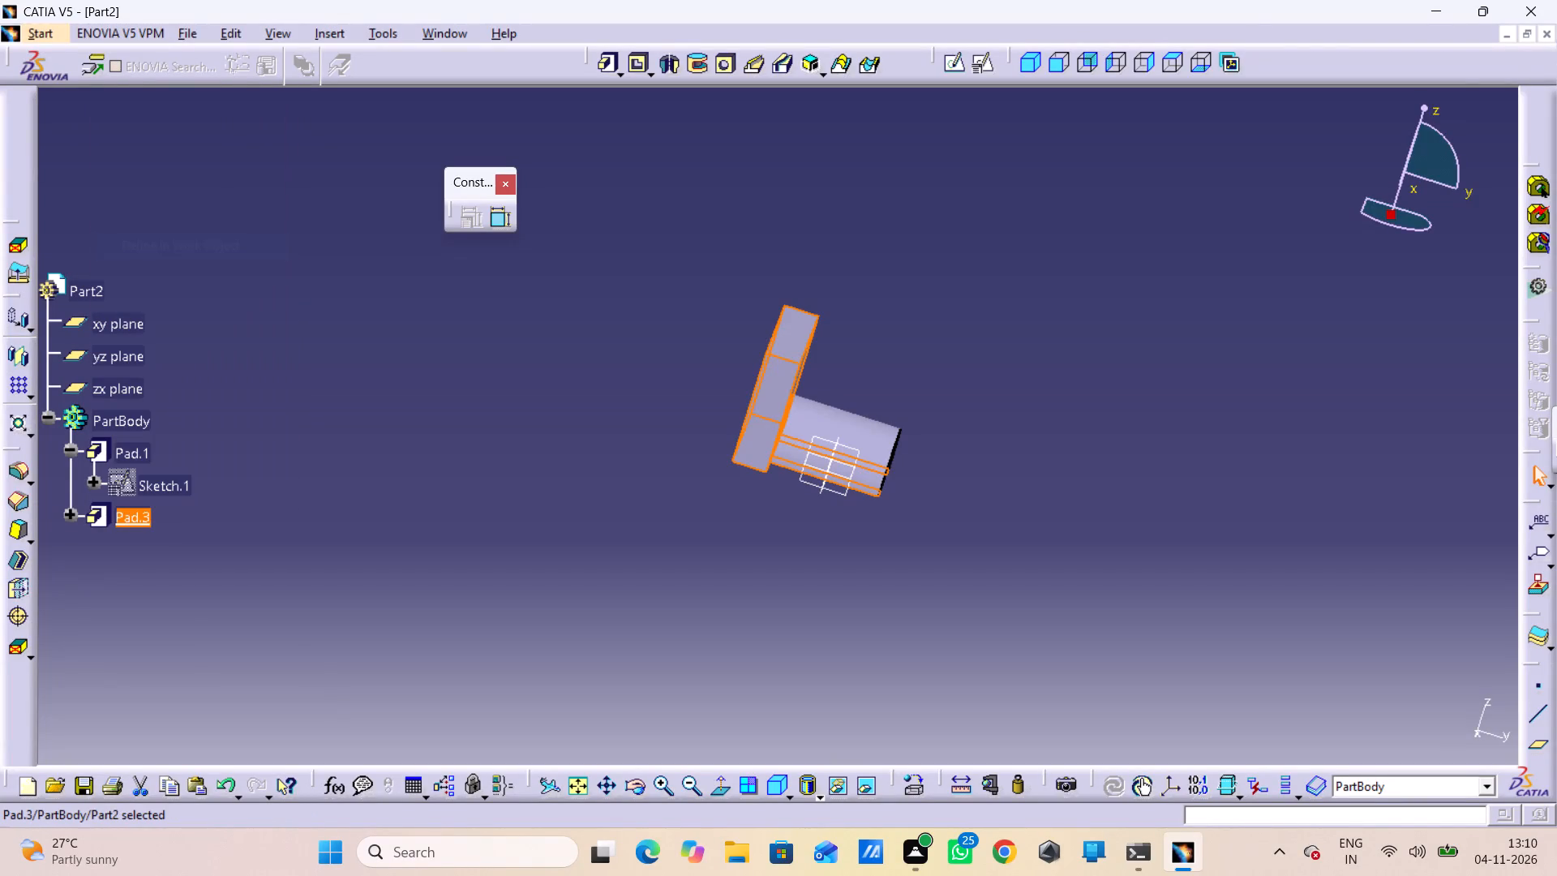
{"action": "left_click", "coordinate": [418, 444]}
Start a new sketch on the rear plate's face that adjoins the half ring.
{"action": "middle_click_drag", "start_coordinate": [879, 620], "coordinate": [830, 557]}
{"action": "right_click_drag", "start_coordinate": [879, 620], "coordinate": [830, 557]}
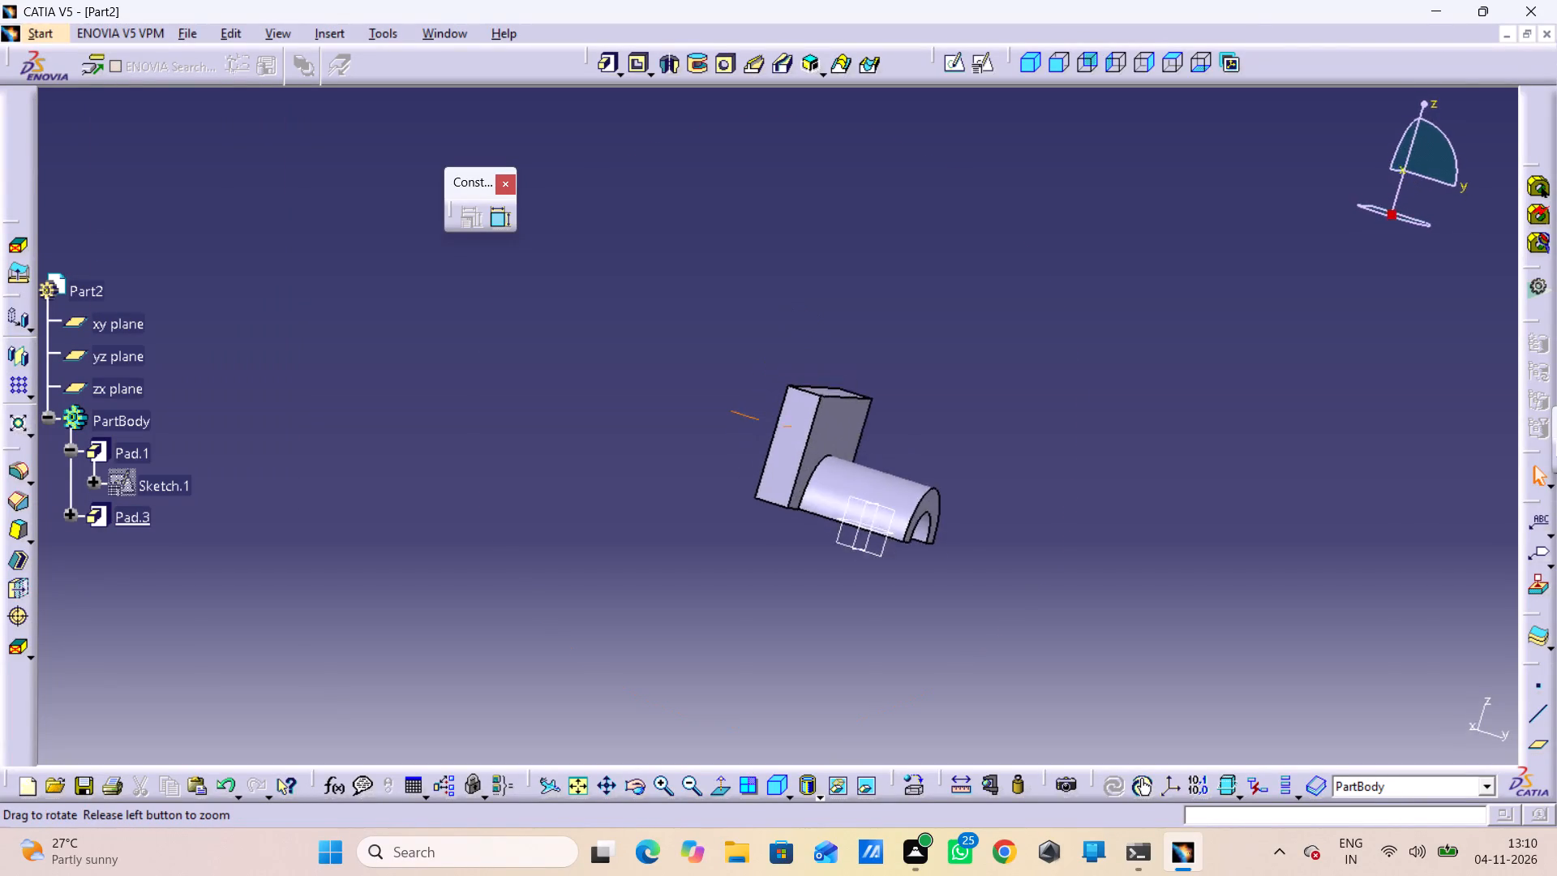
{"action": "right_click_drag", "start_coordinate": [830, 557], "coordinate": [759, 569]}
{"action": "middle_click_drag", "start_coordinate": [830, 557], "coordinate": [756, 570]}
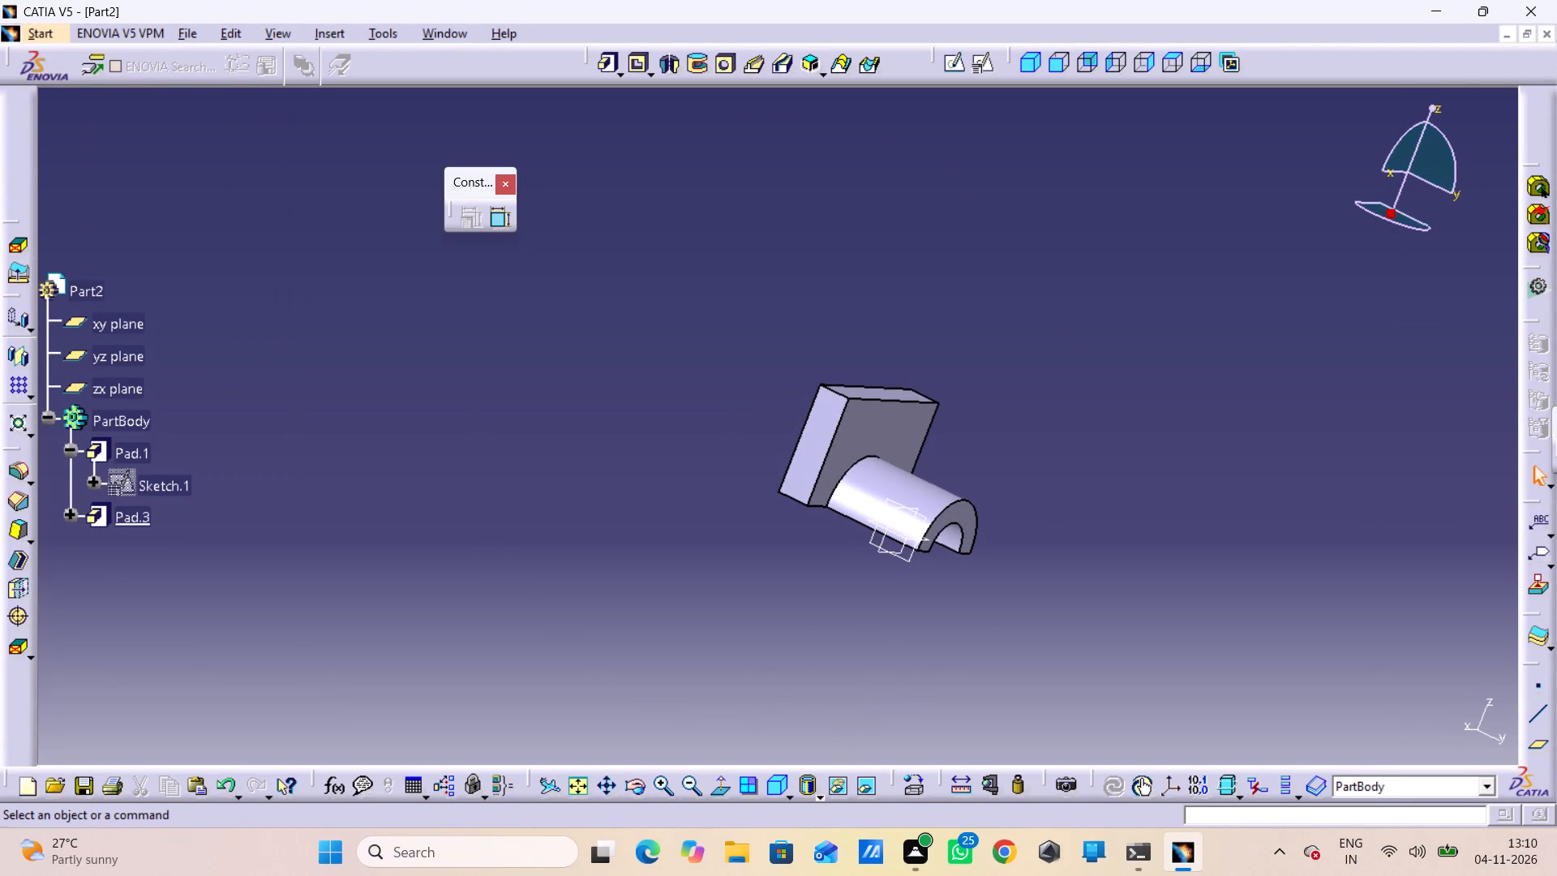
{"action": "middle_click_drag", "start_coordinate": [637, 444], "coordinate": [702, 486]}
{"action": "right_click_drag", "start_coordinate": [637, 444], "coordinate": [702, 486]}
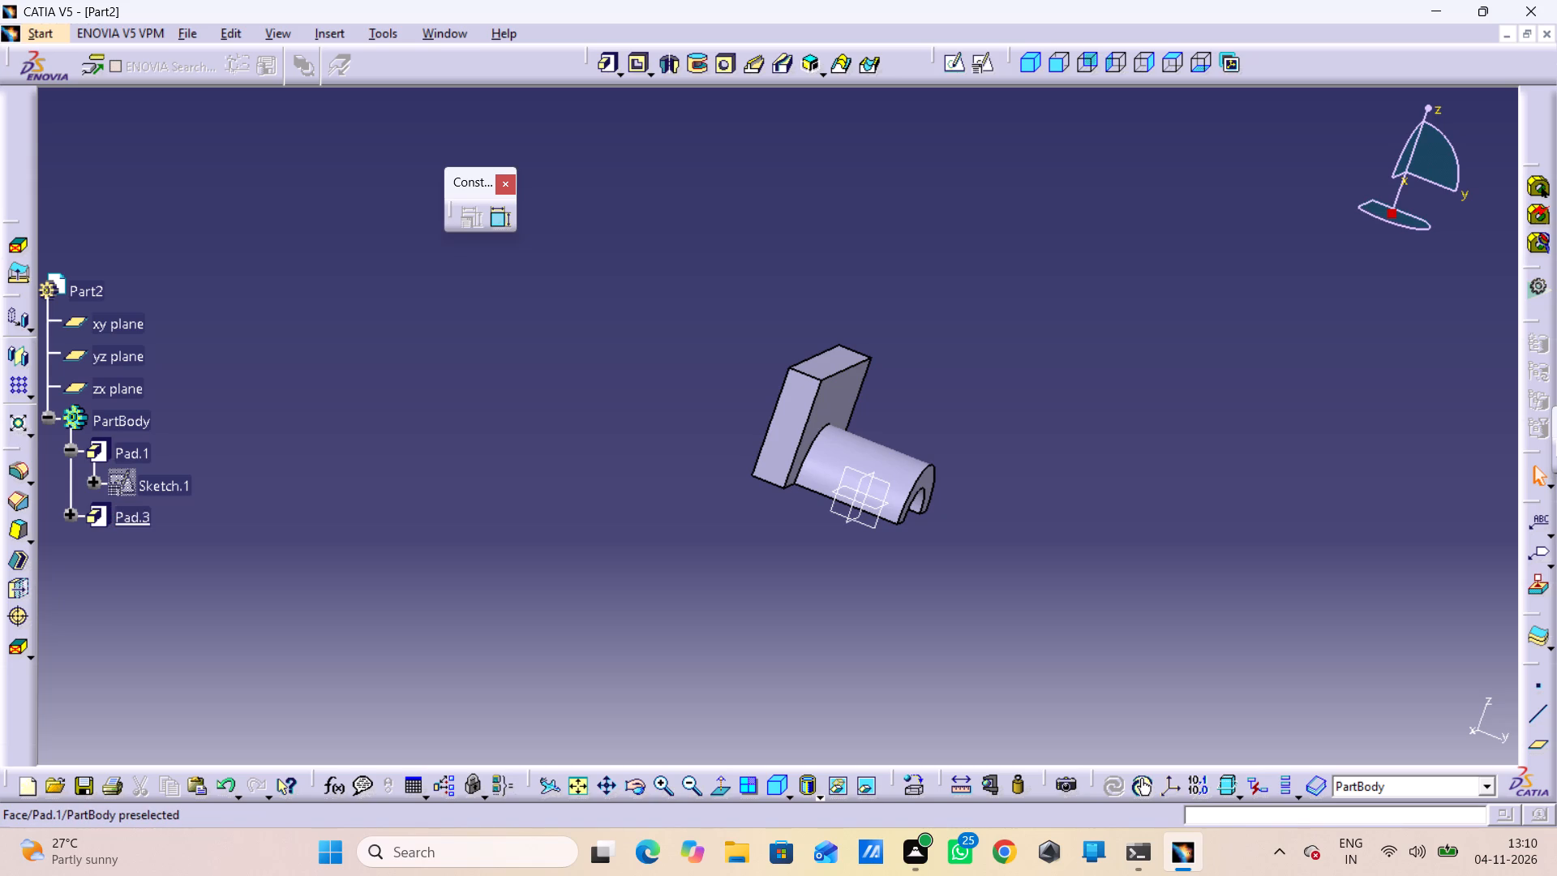
{"action": "left_click", "coordinate": [852, 398]}
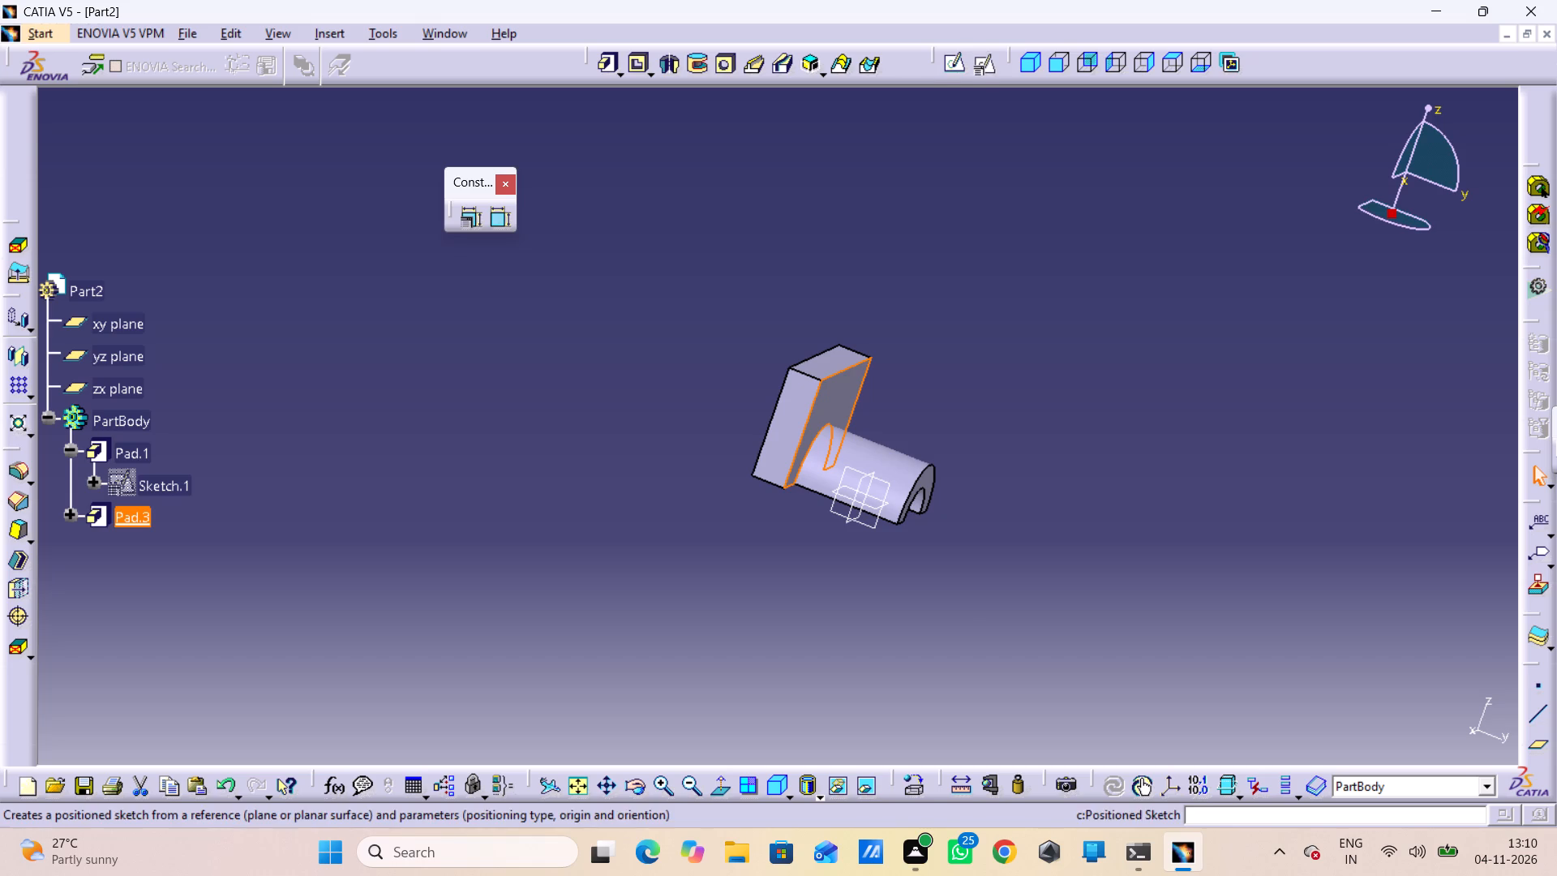
{"action": "left_click", "coordinate": [957, 71]}
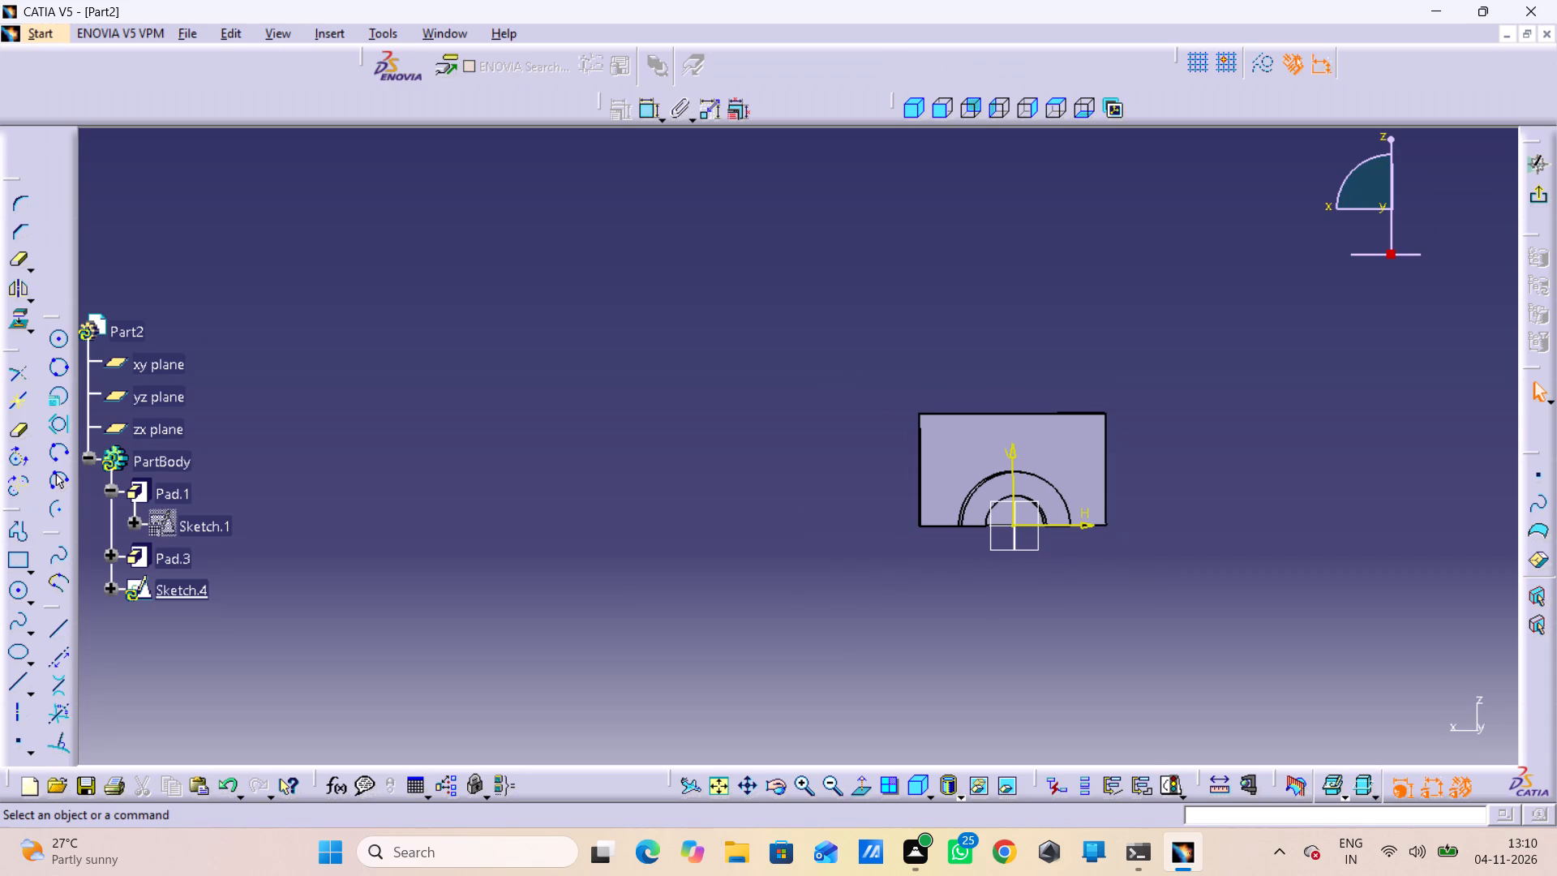
Save the part as v14 in the CATIA folder, as a CATPart file.
{"action": "key", "text": "ctrl+s"}
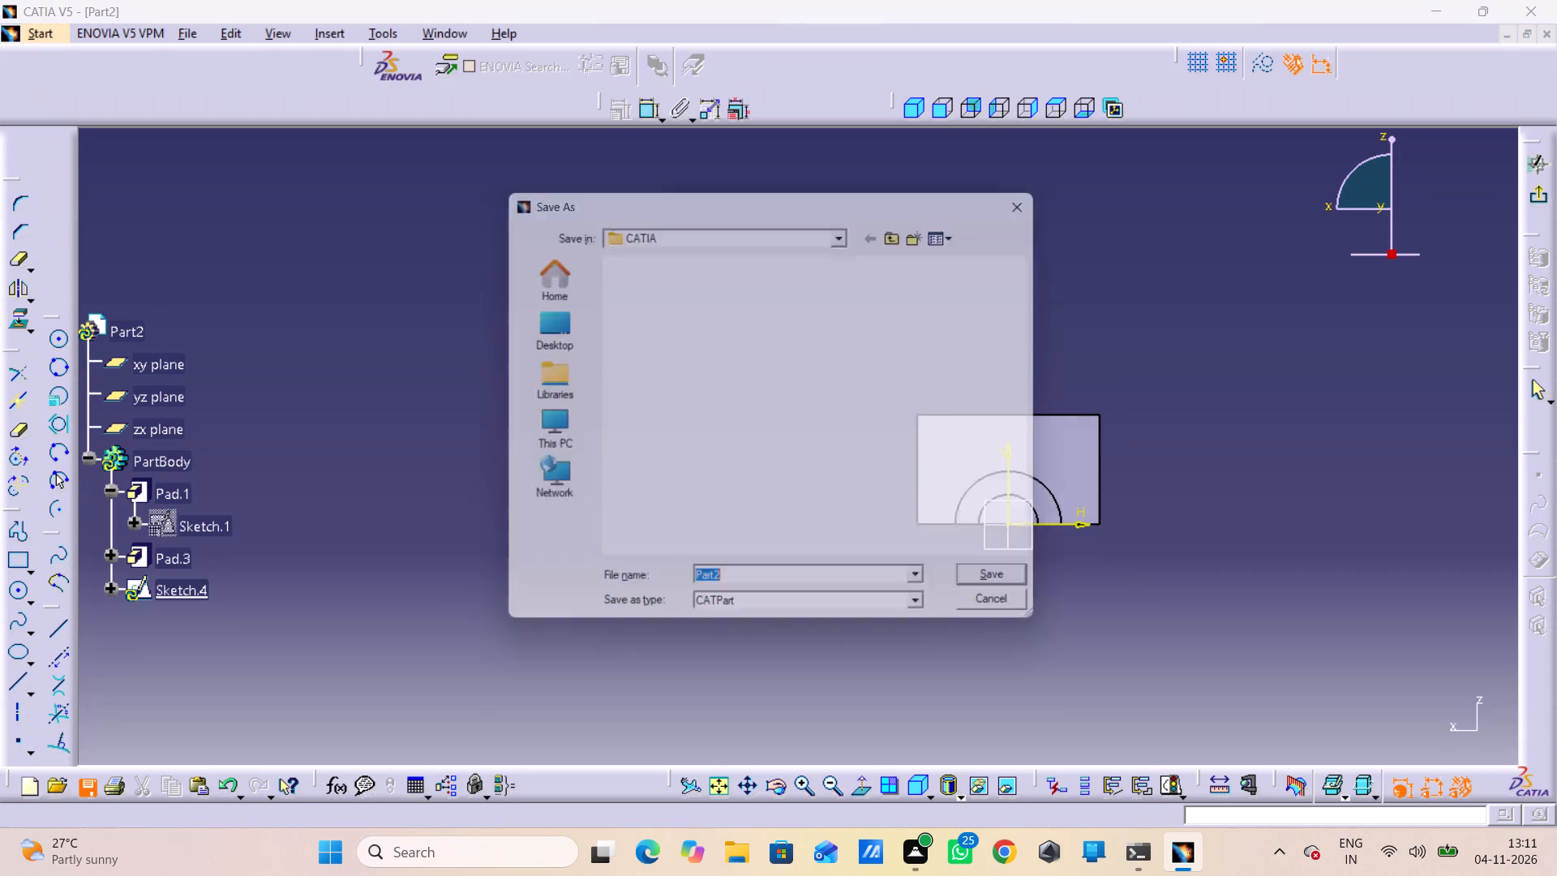
{"action": "type", "text": "v14"}
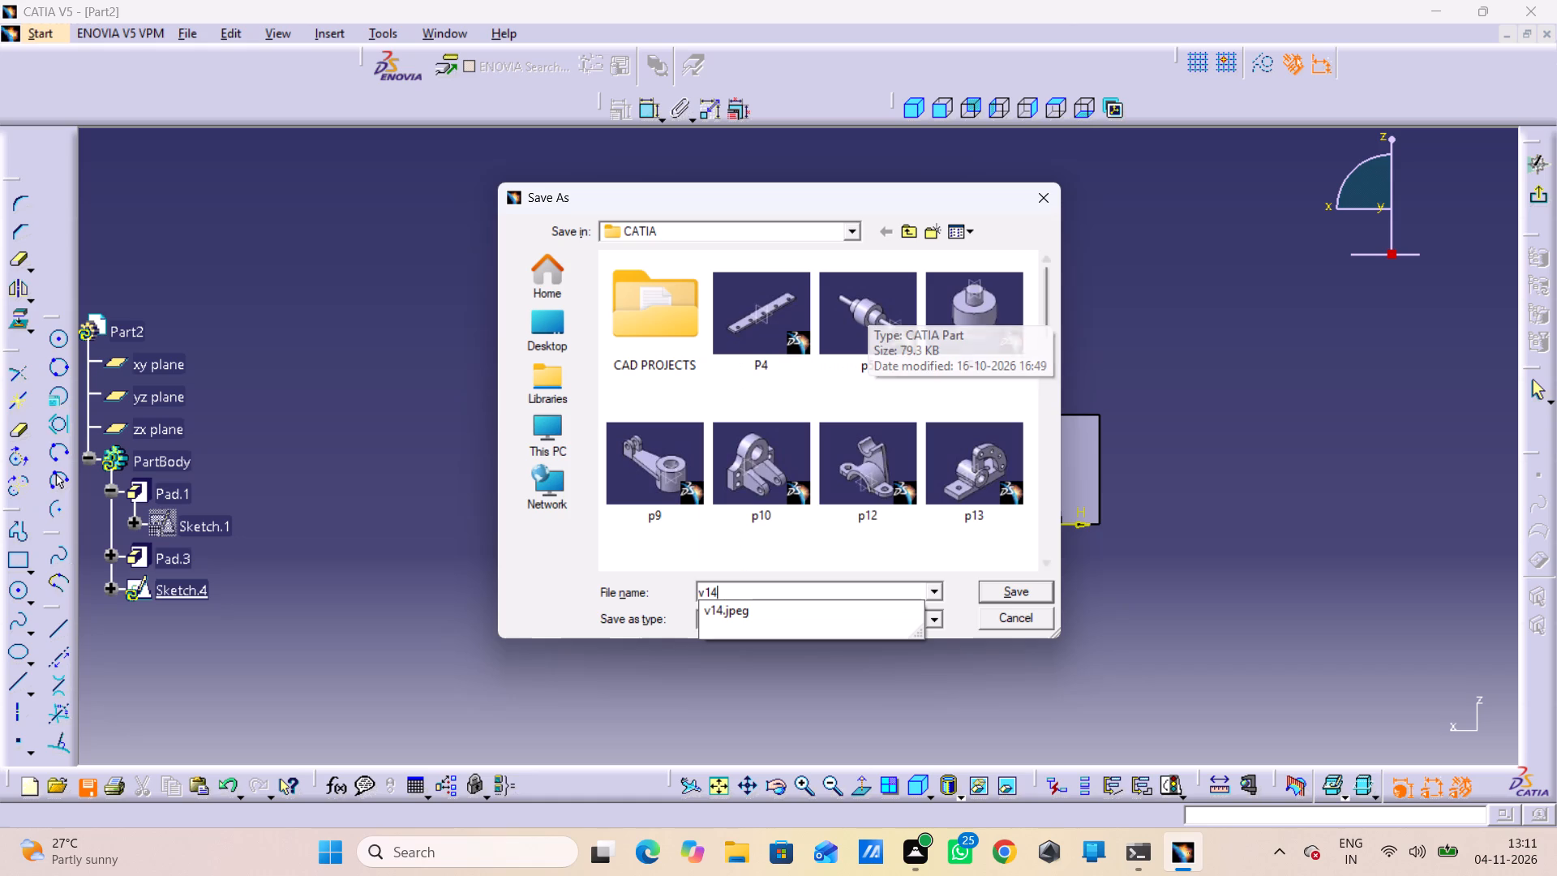
{"action": "left_click", "coordinate": [1021, 597]}
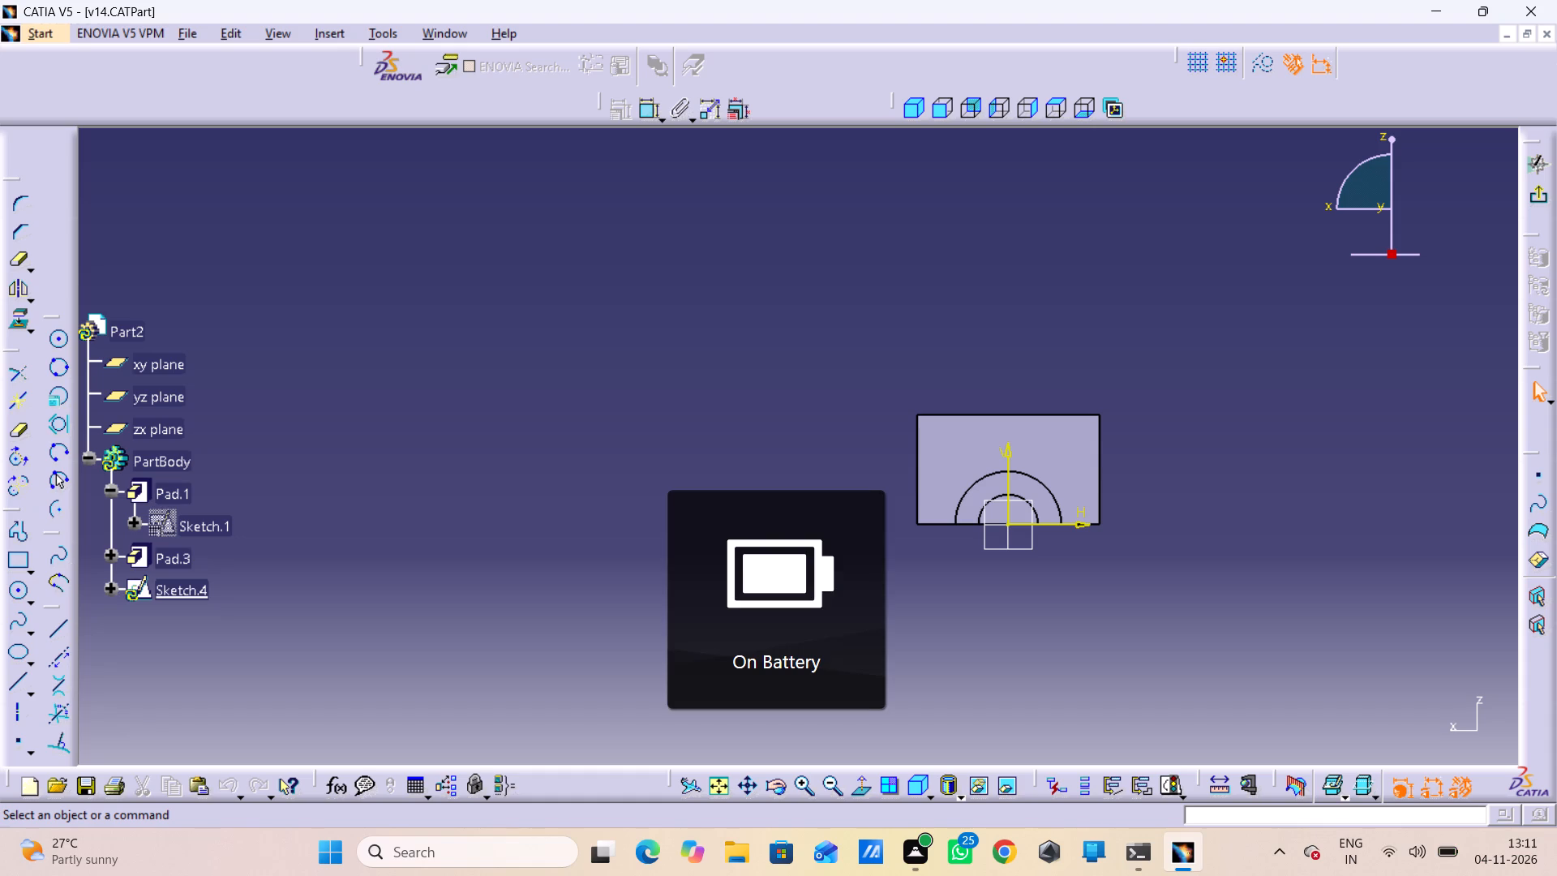
Close the CATIA session that holds the saved v14 part.
{"action": "left_click", "coordinate": [1361, 191]}
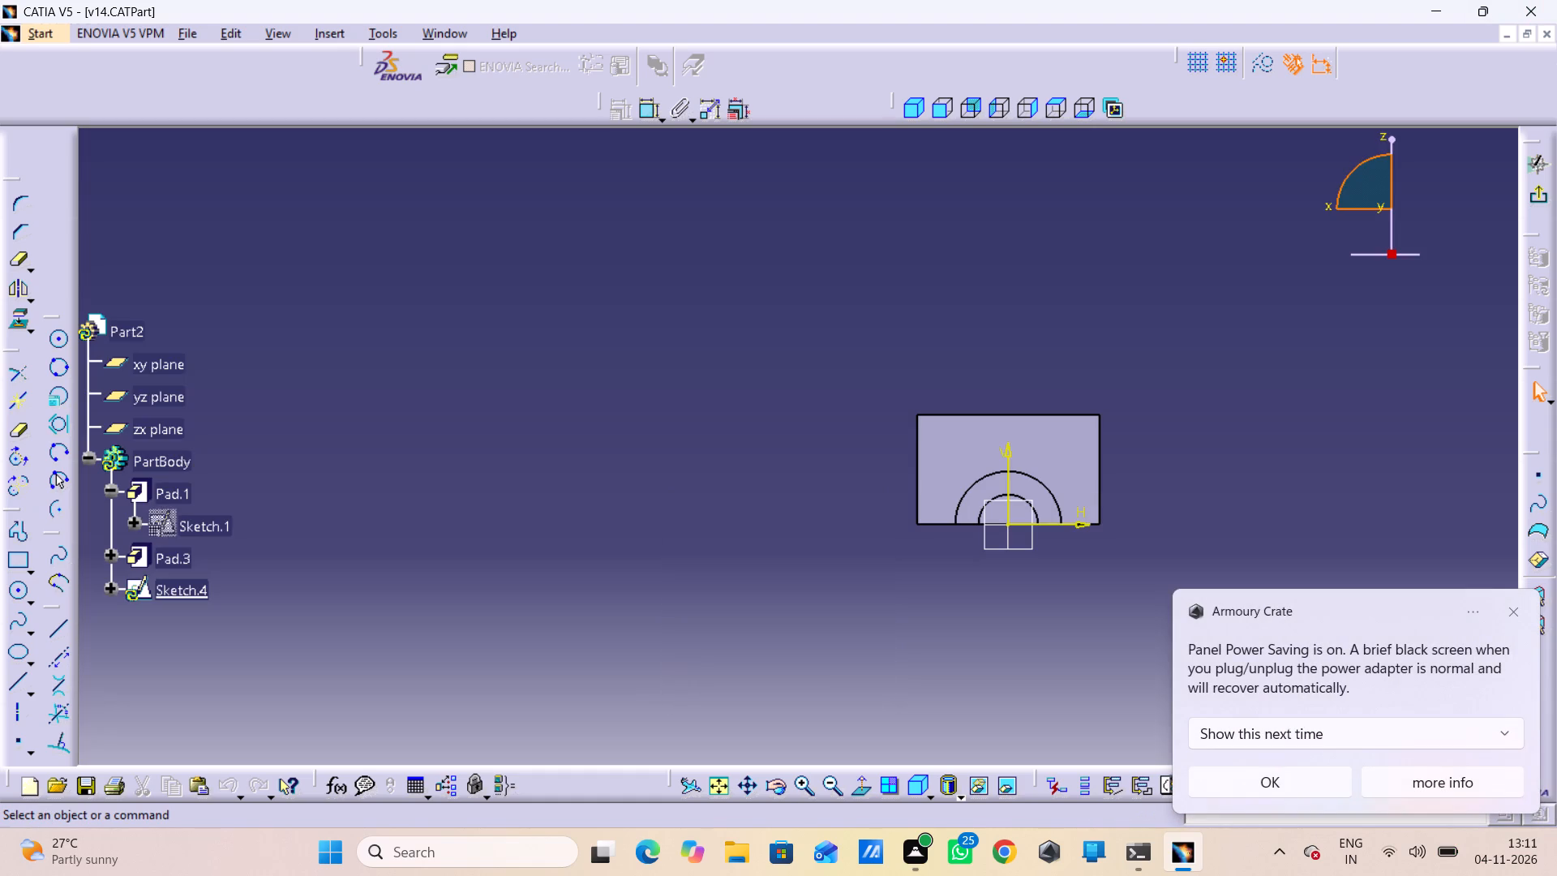
{"action": "left_click", "coordinate": [1521, 0]}
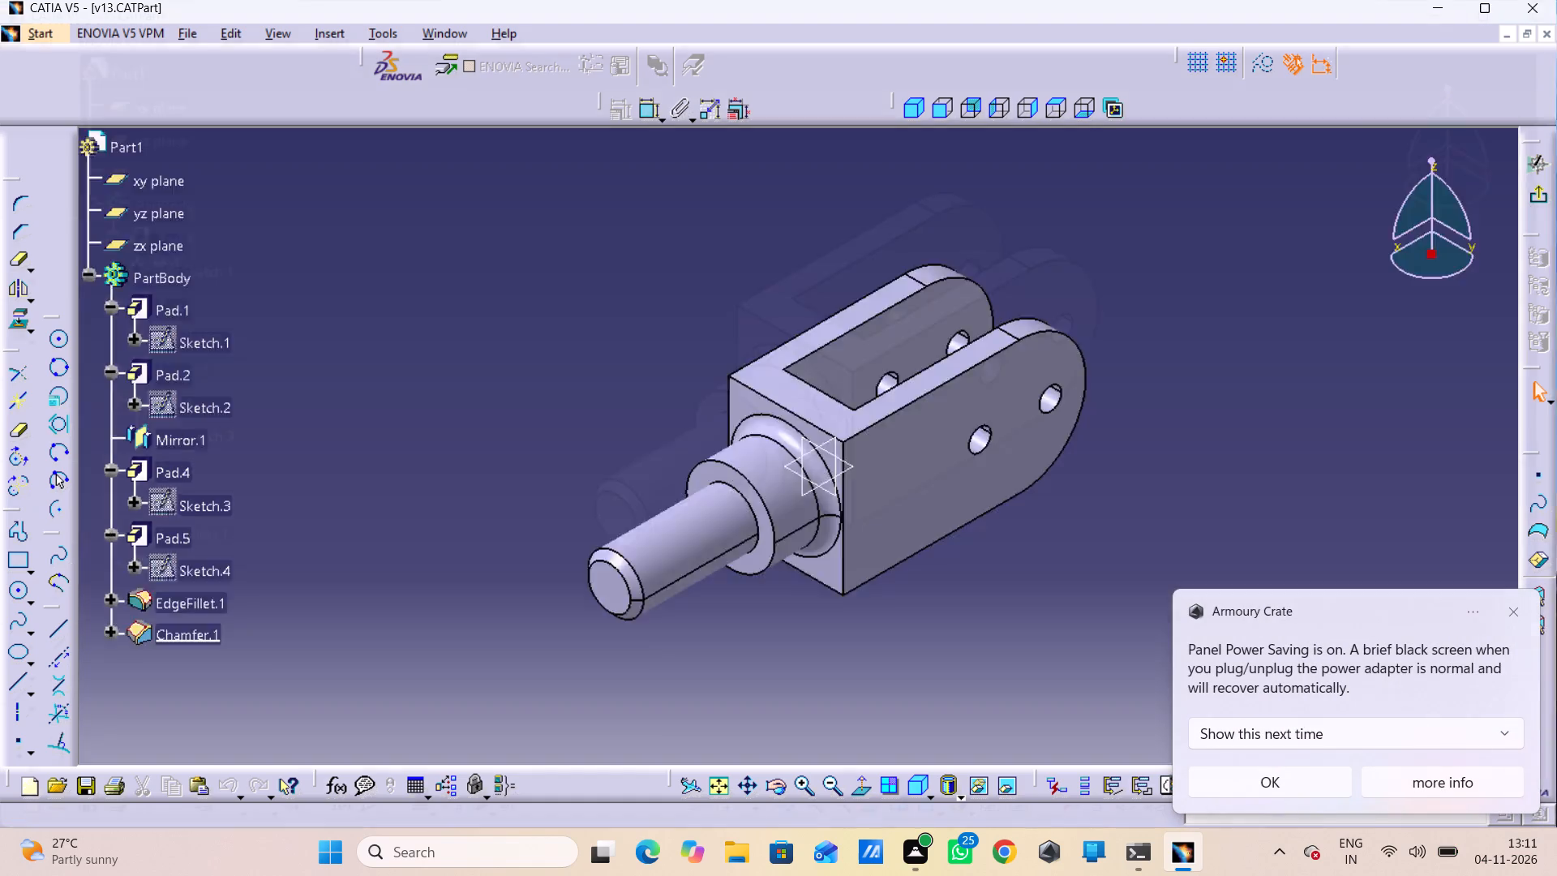
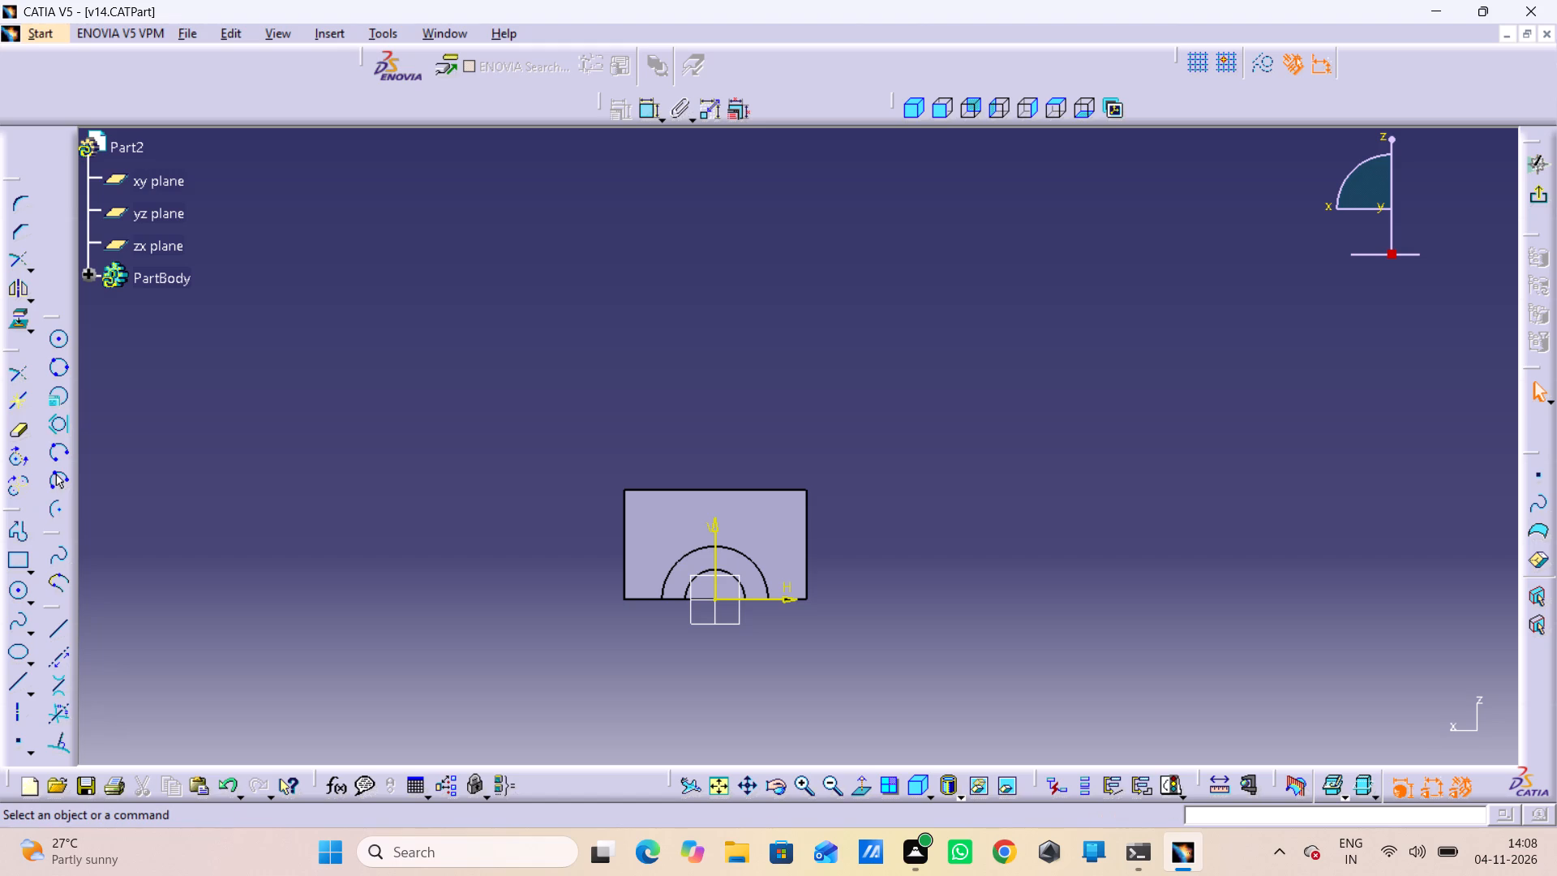
Sketch two concentric circles, about 81 mm and 47 mm in diameter, on the vertical axis about 124 mm above the plate's top edge.
{"action": "double_click", "coordinate": [15, 586]}
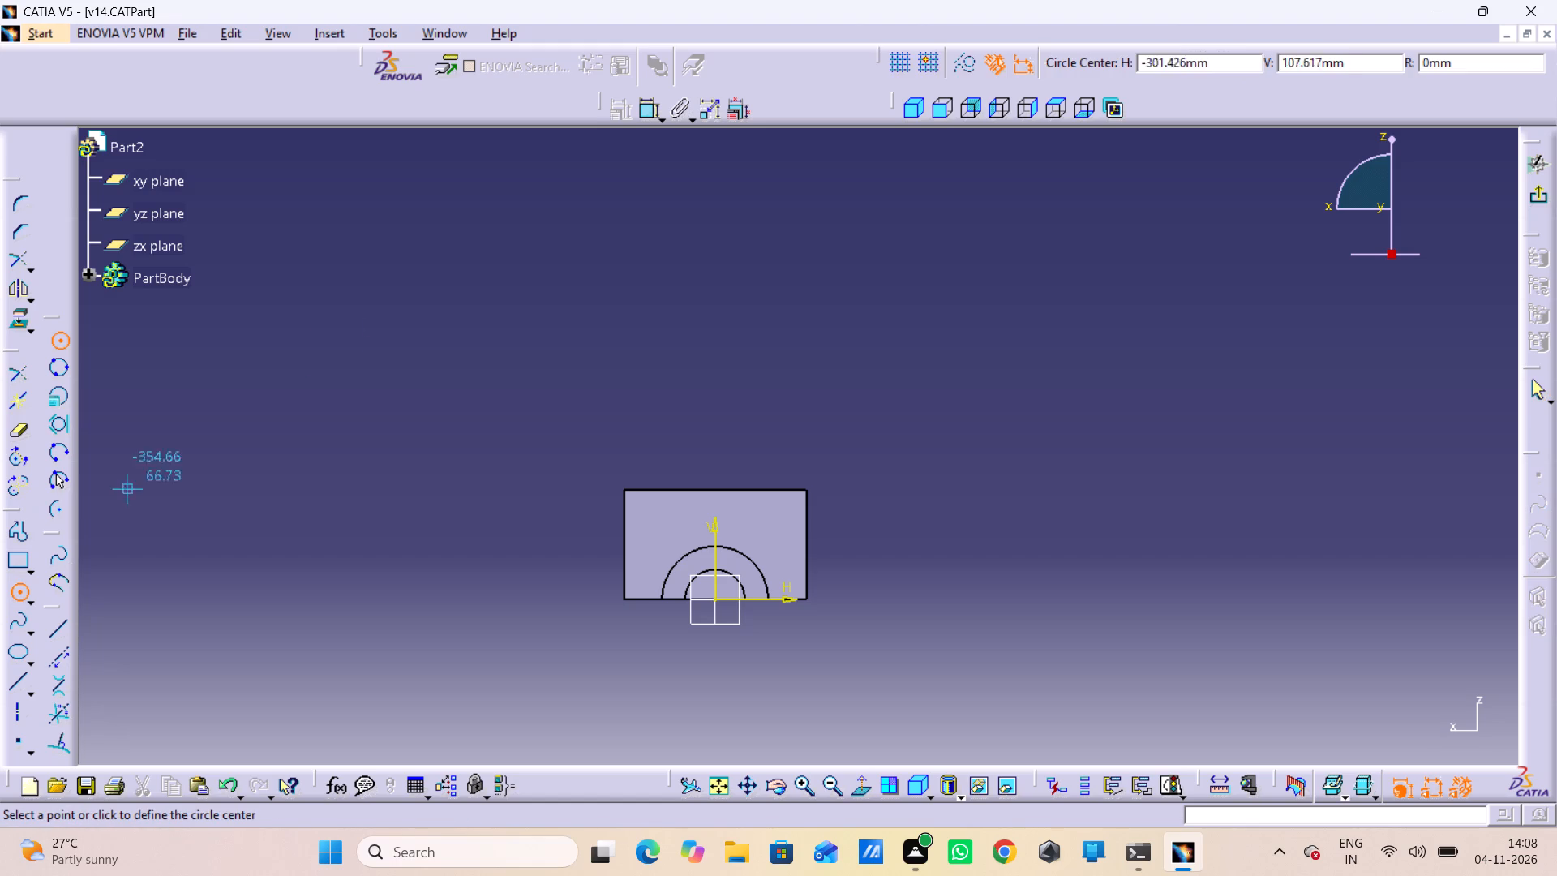
{"action": "left_click", "coordinate": [711, 283]}
{"action": "left_click", "coordinate": [710, 353]}
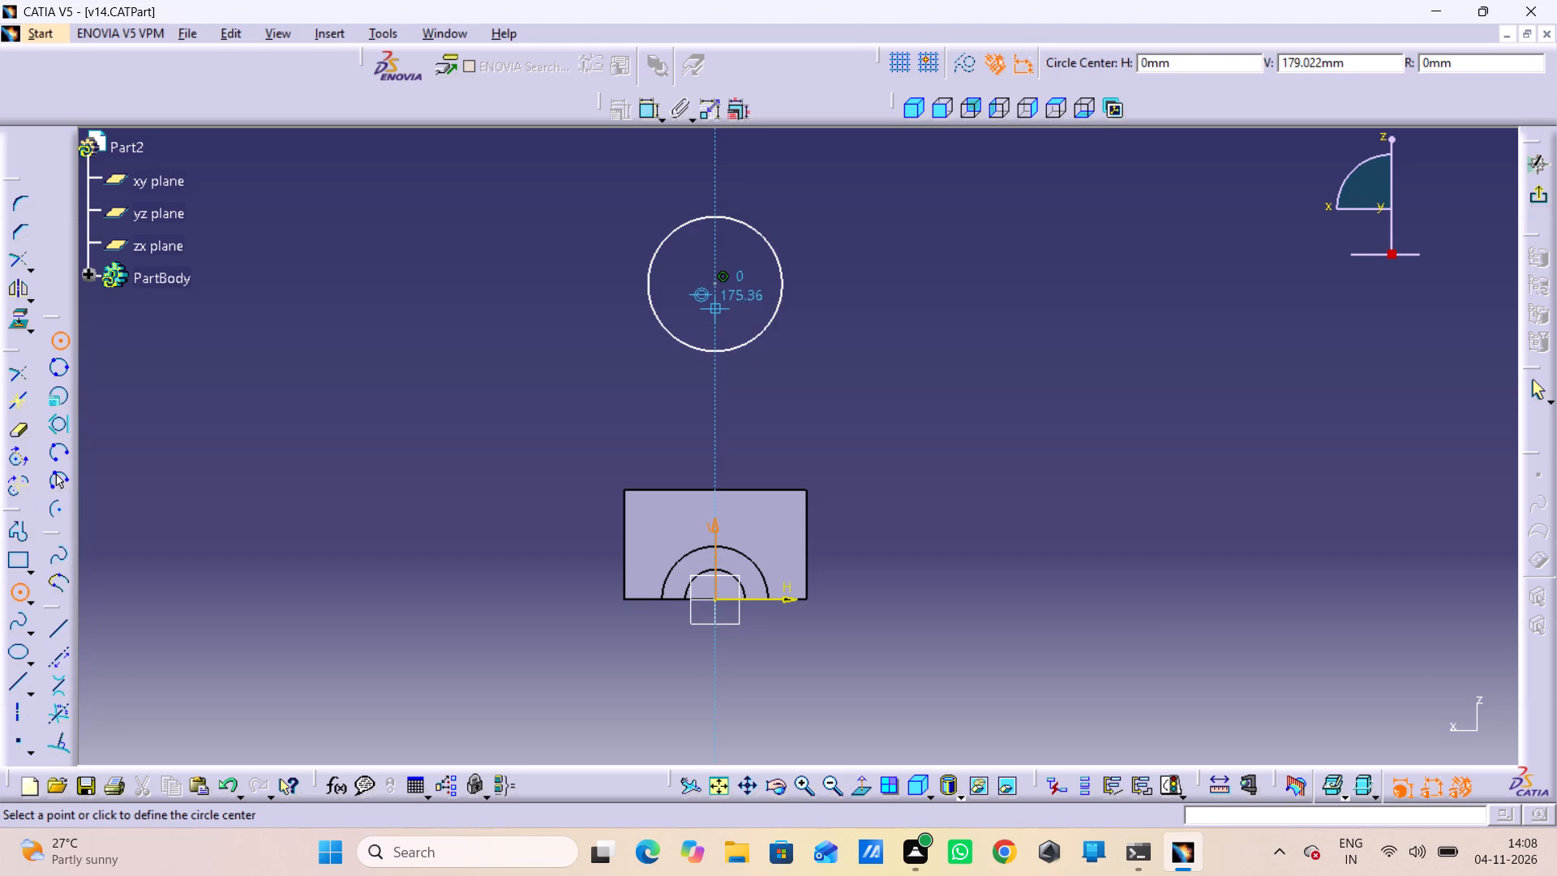
{"action": "left_click", "coordinate": [718, 286]}
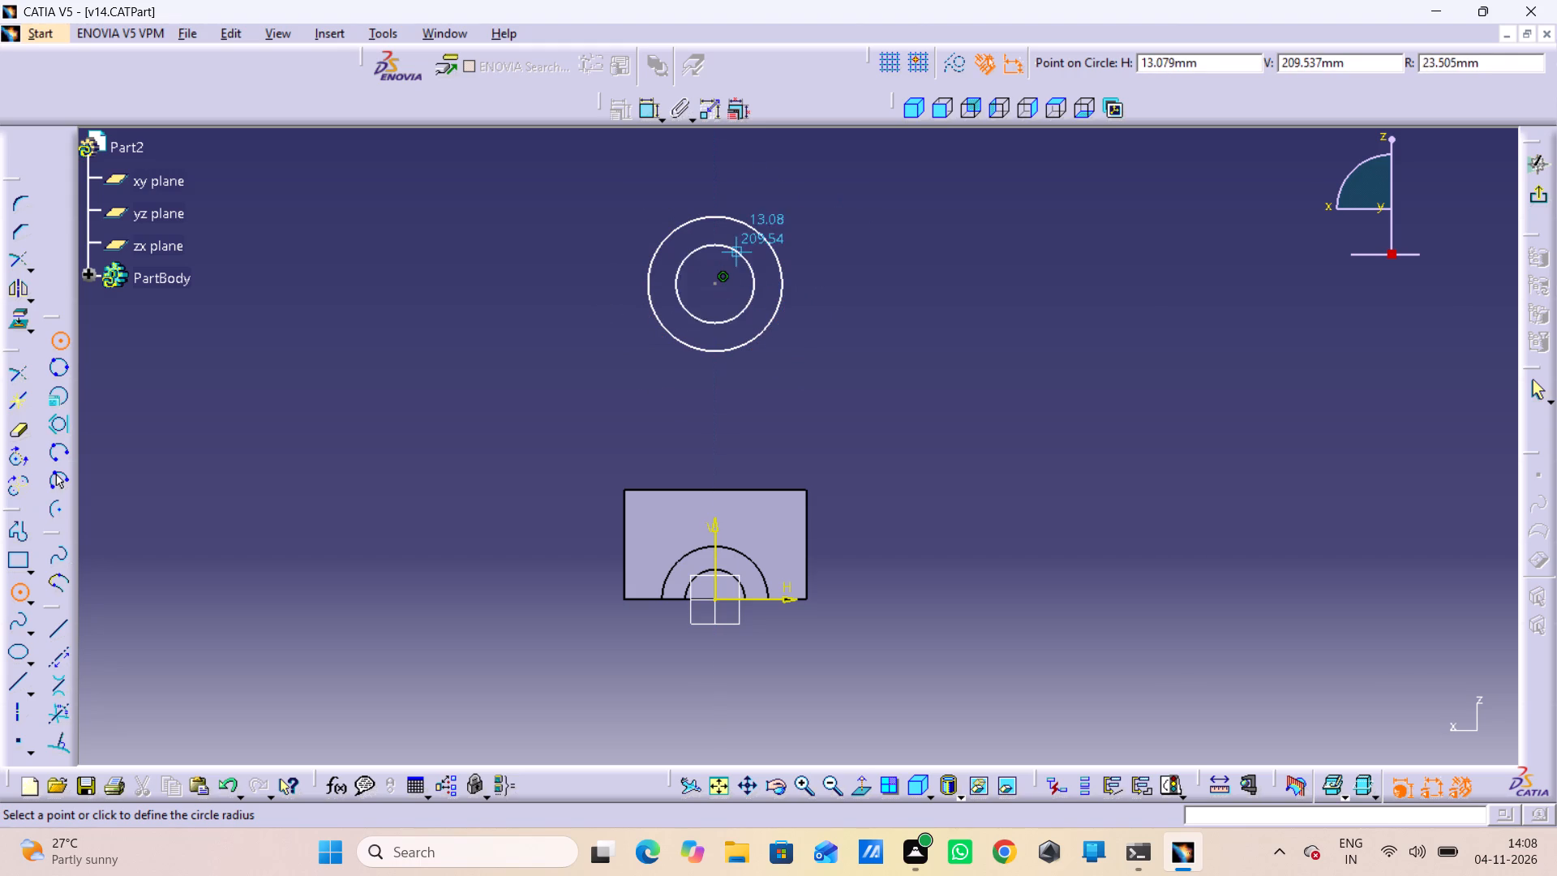
{"action": "left_click", "coordinate": [743, 311]}
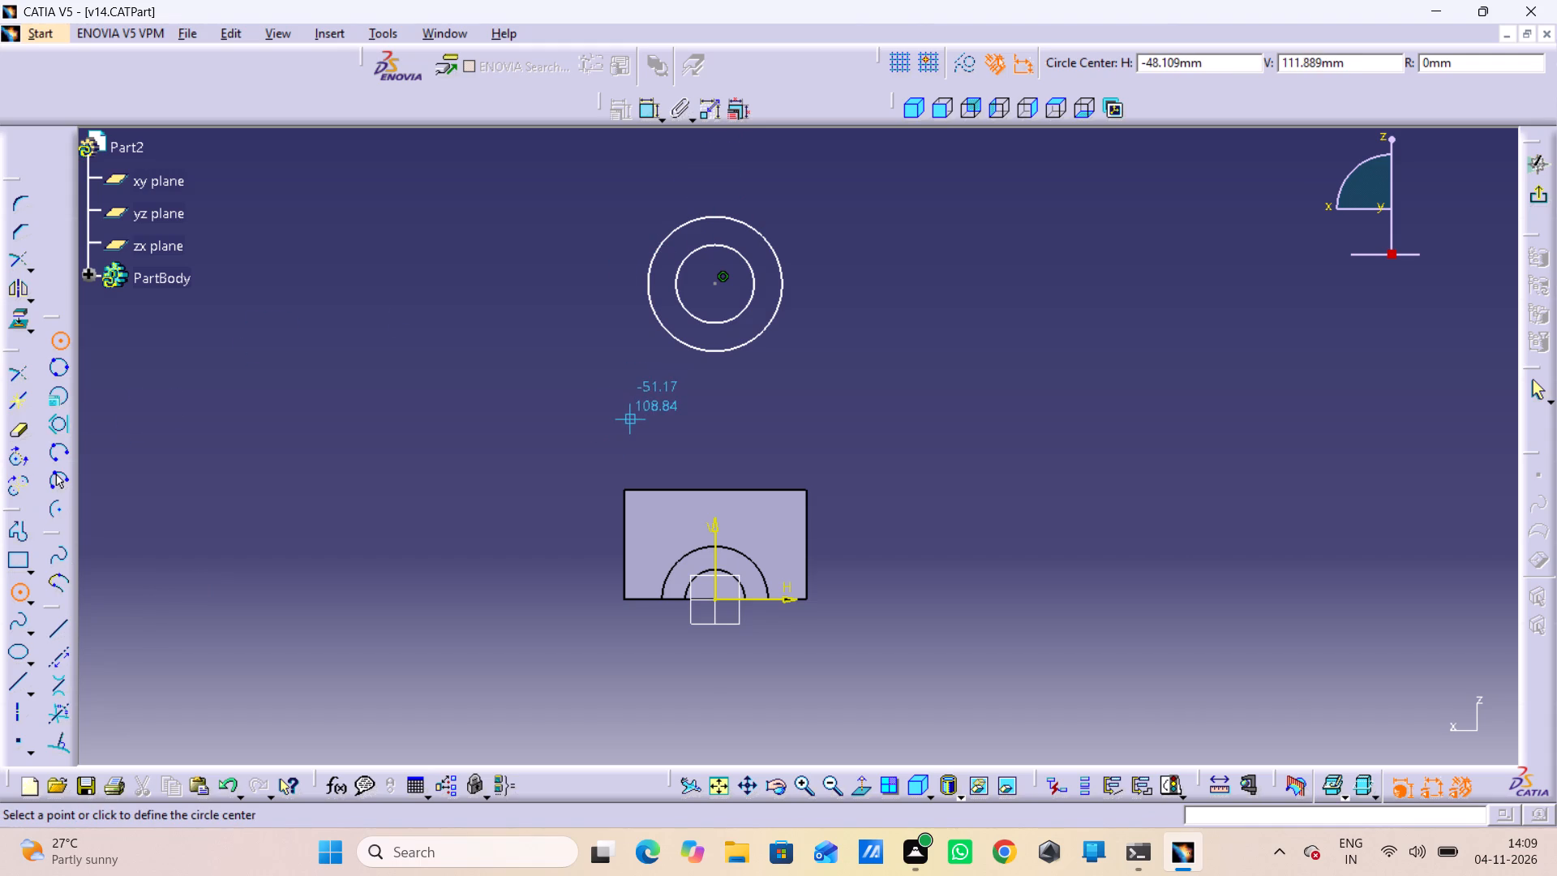
{"action": "left_click", "coordinate": [630, 315]}
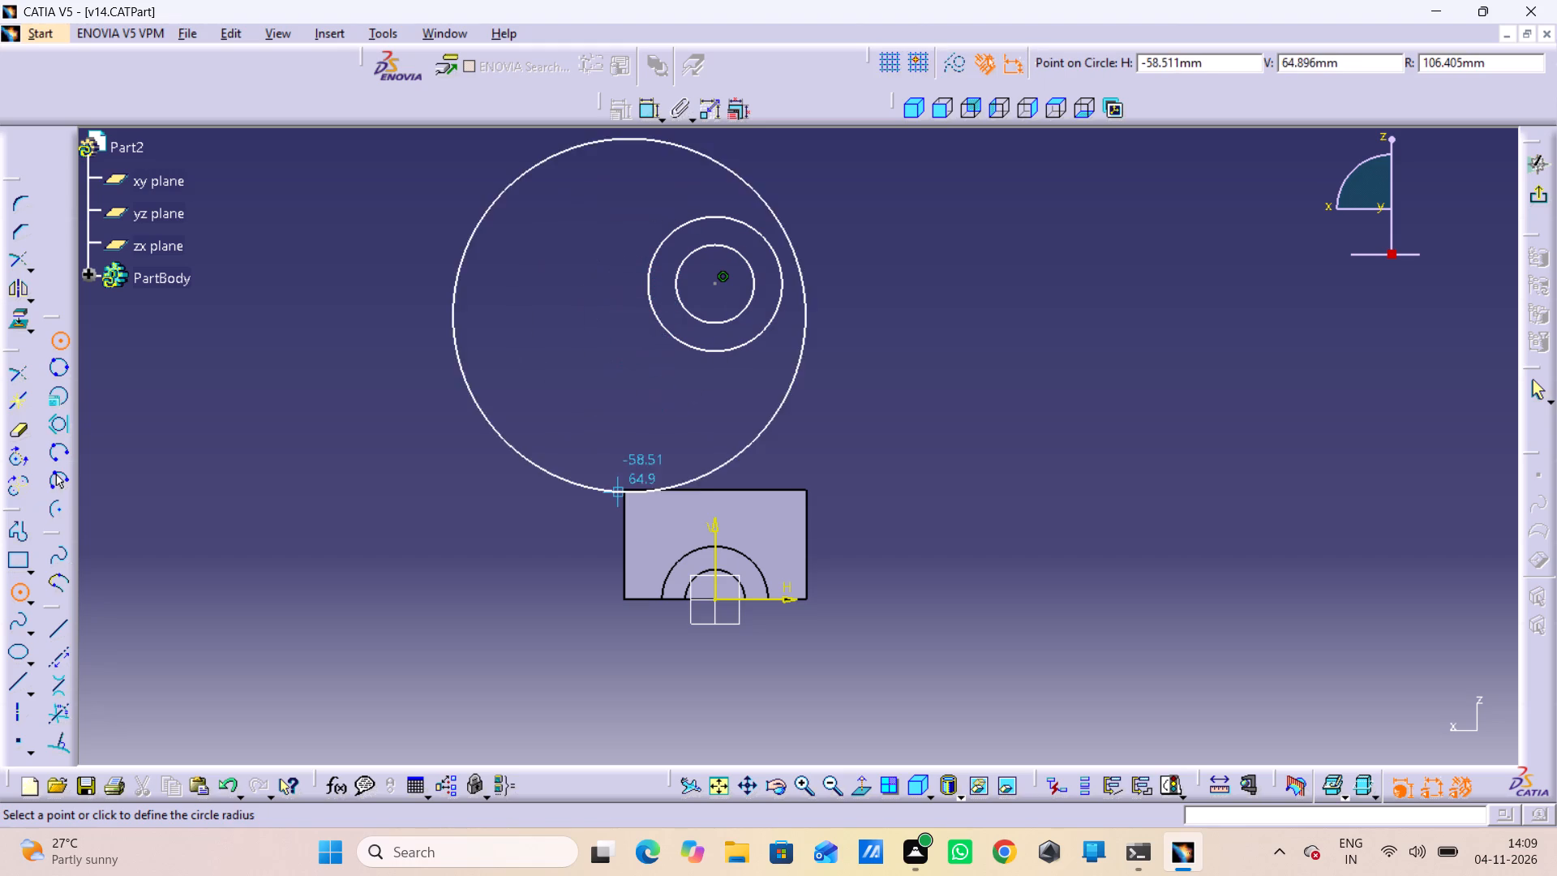
{"action": "key", "text": "Escape"}
{"action": "key", "text": "Escape"}
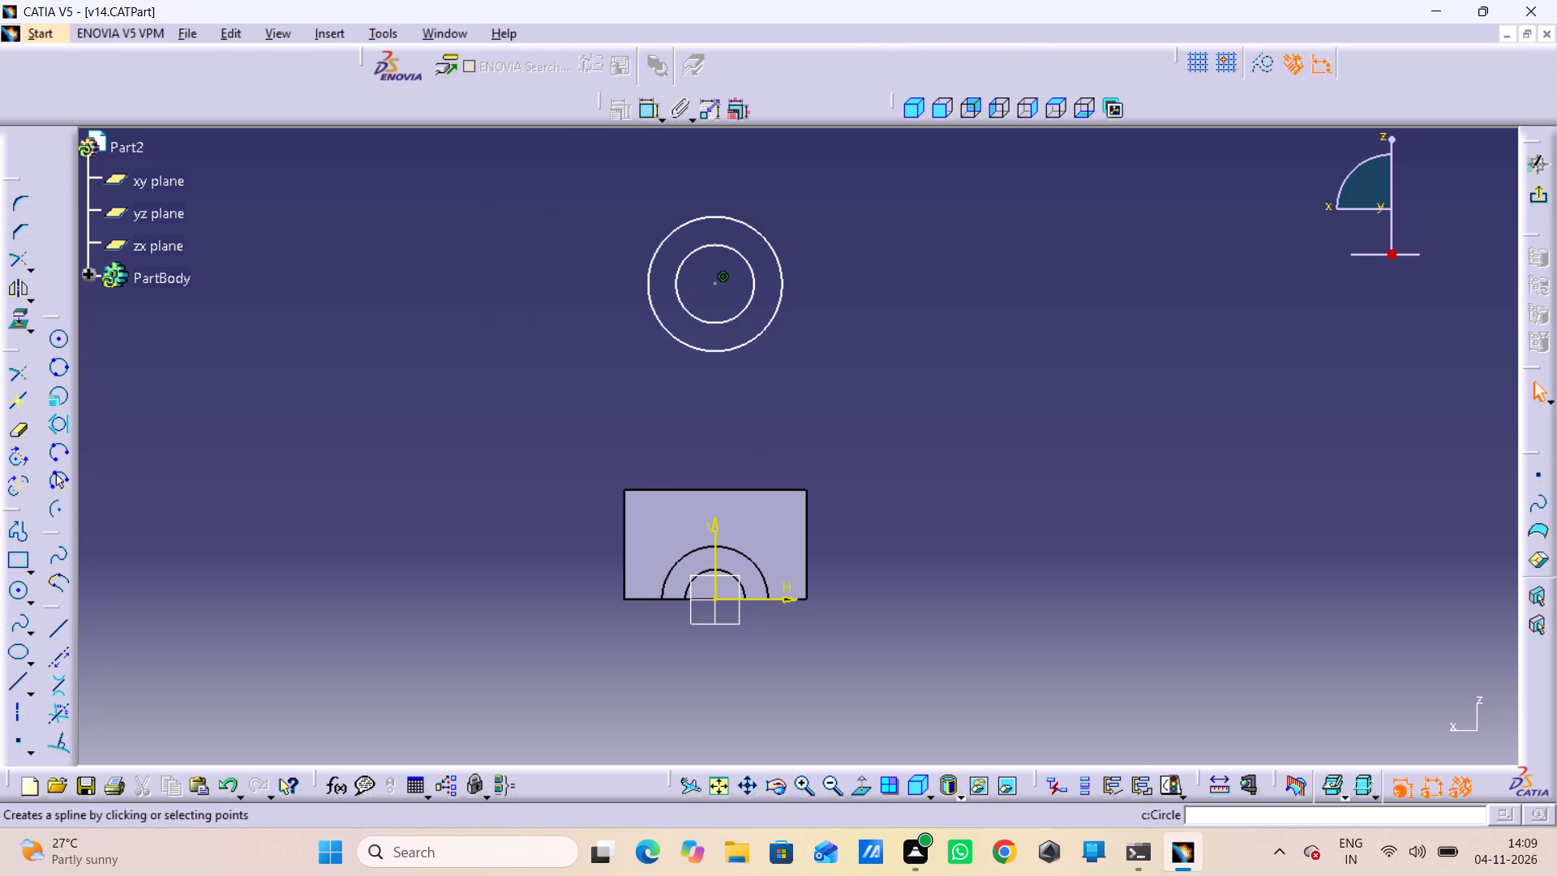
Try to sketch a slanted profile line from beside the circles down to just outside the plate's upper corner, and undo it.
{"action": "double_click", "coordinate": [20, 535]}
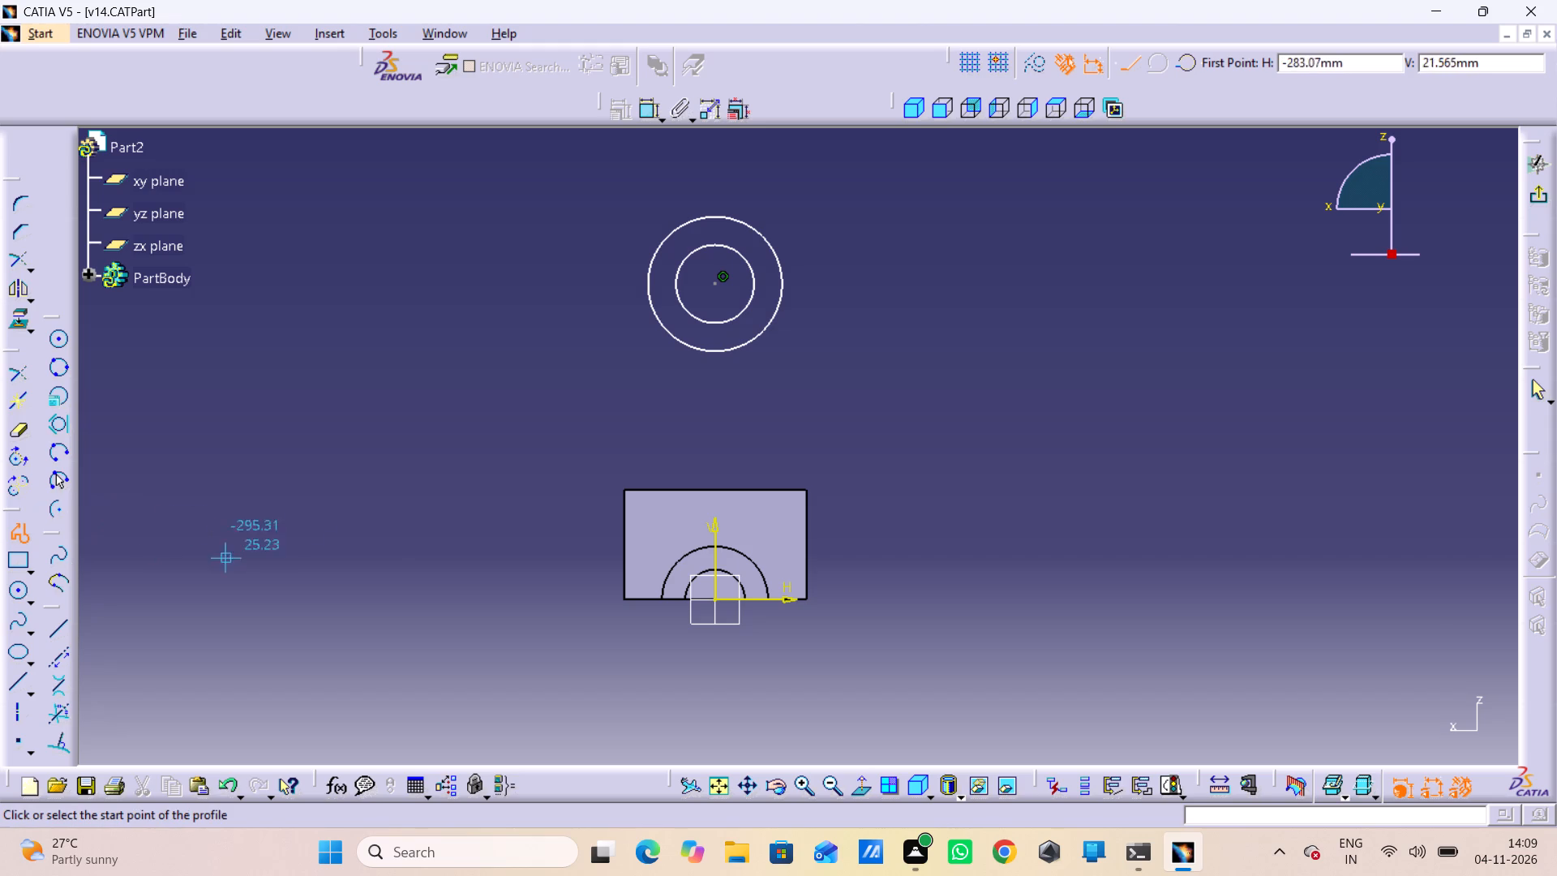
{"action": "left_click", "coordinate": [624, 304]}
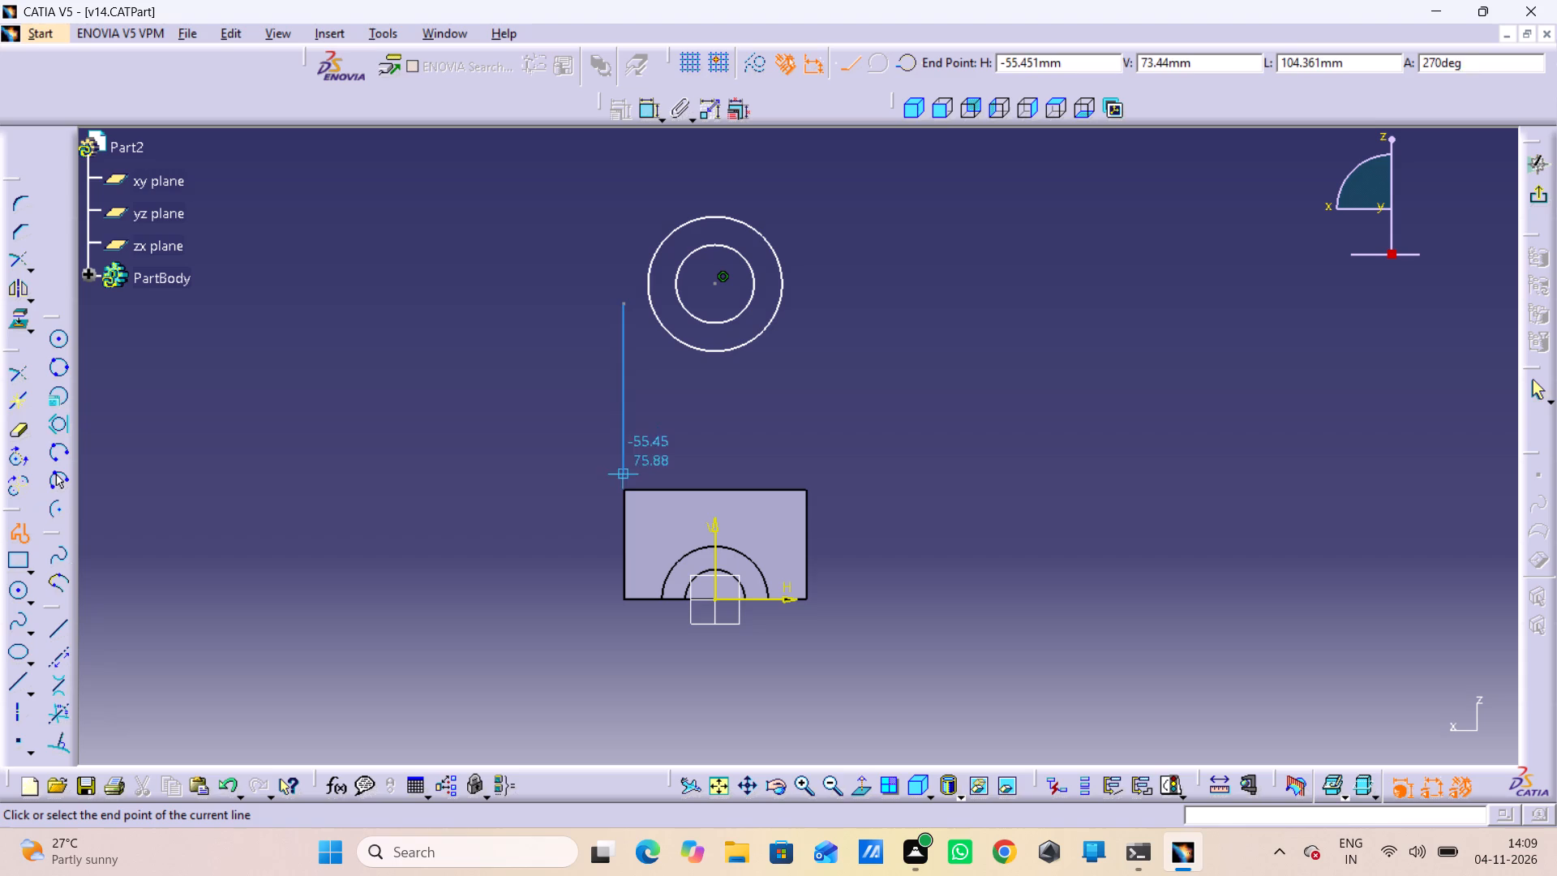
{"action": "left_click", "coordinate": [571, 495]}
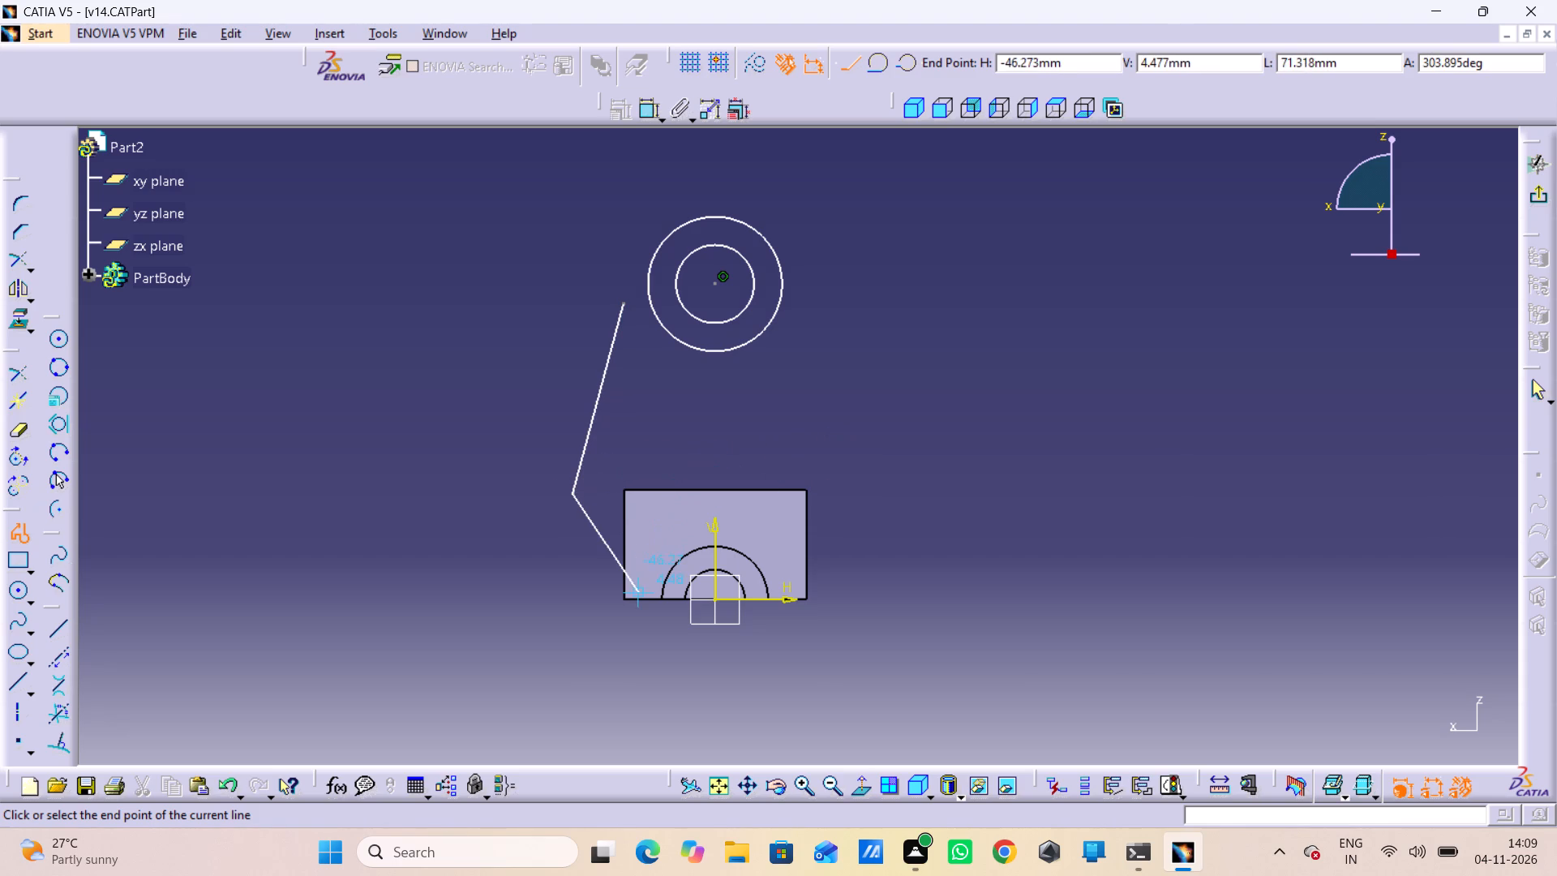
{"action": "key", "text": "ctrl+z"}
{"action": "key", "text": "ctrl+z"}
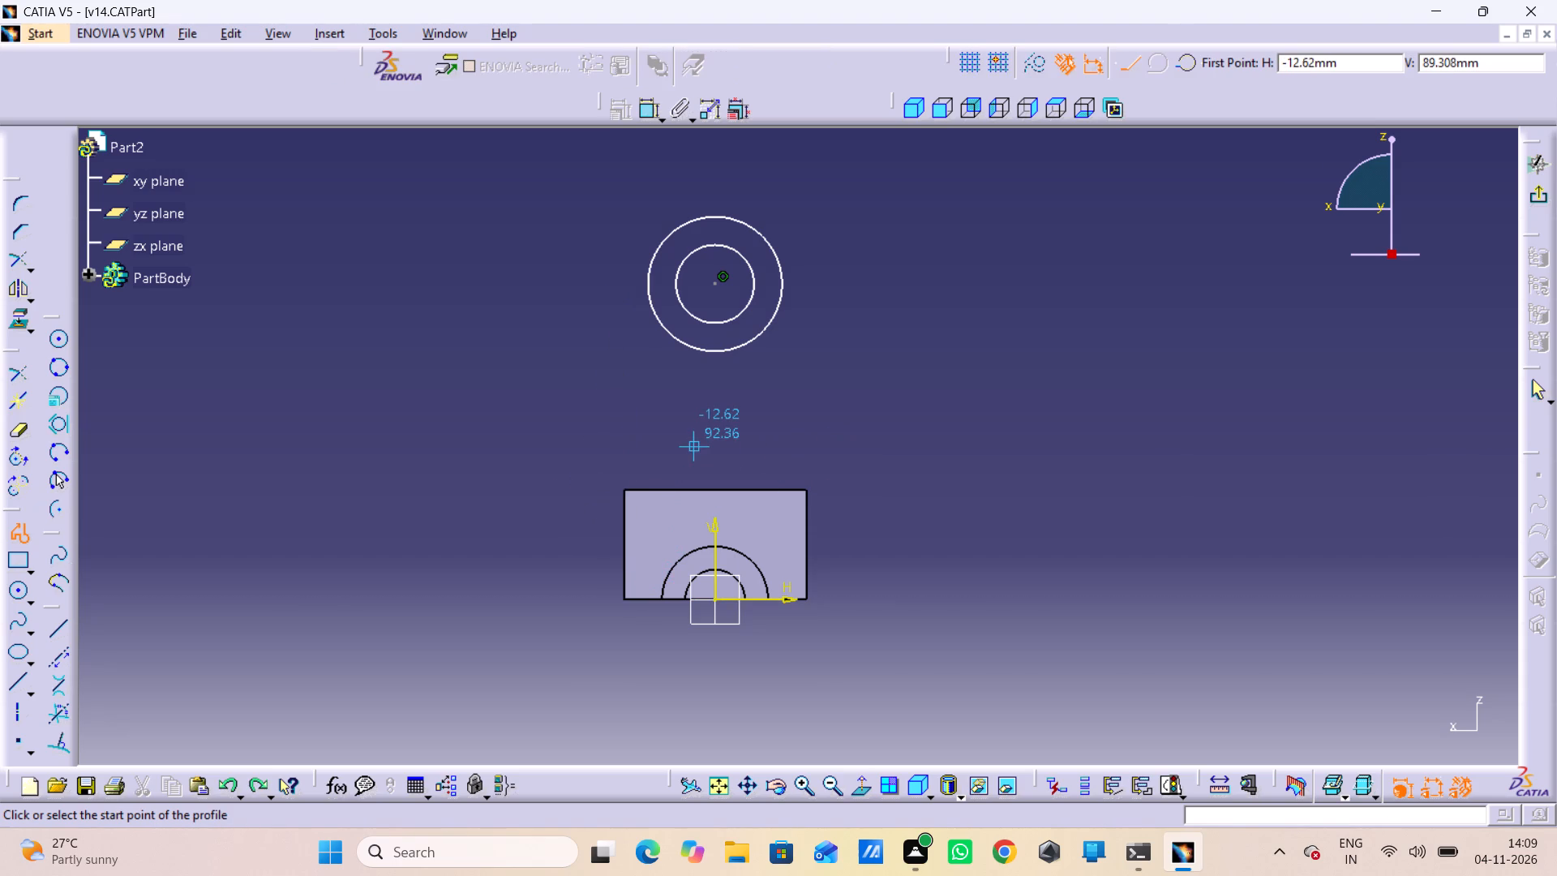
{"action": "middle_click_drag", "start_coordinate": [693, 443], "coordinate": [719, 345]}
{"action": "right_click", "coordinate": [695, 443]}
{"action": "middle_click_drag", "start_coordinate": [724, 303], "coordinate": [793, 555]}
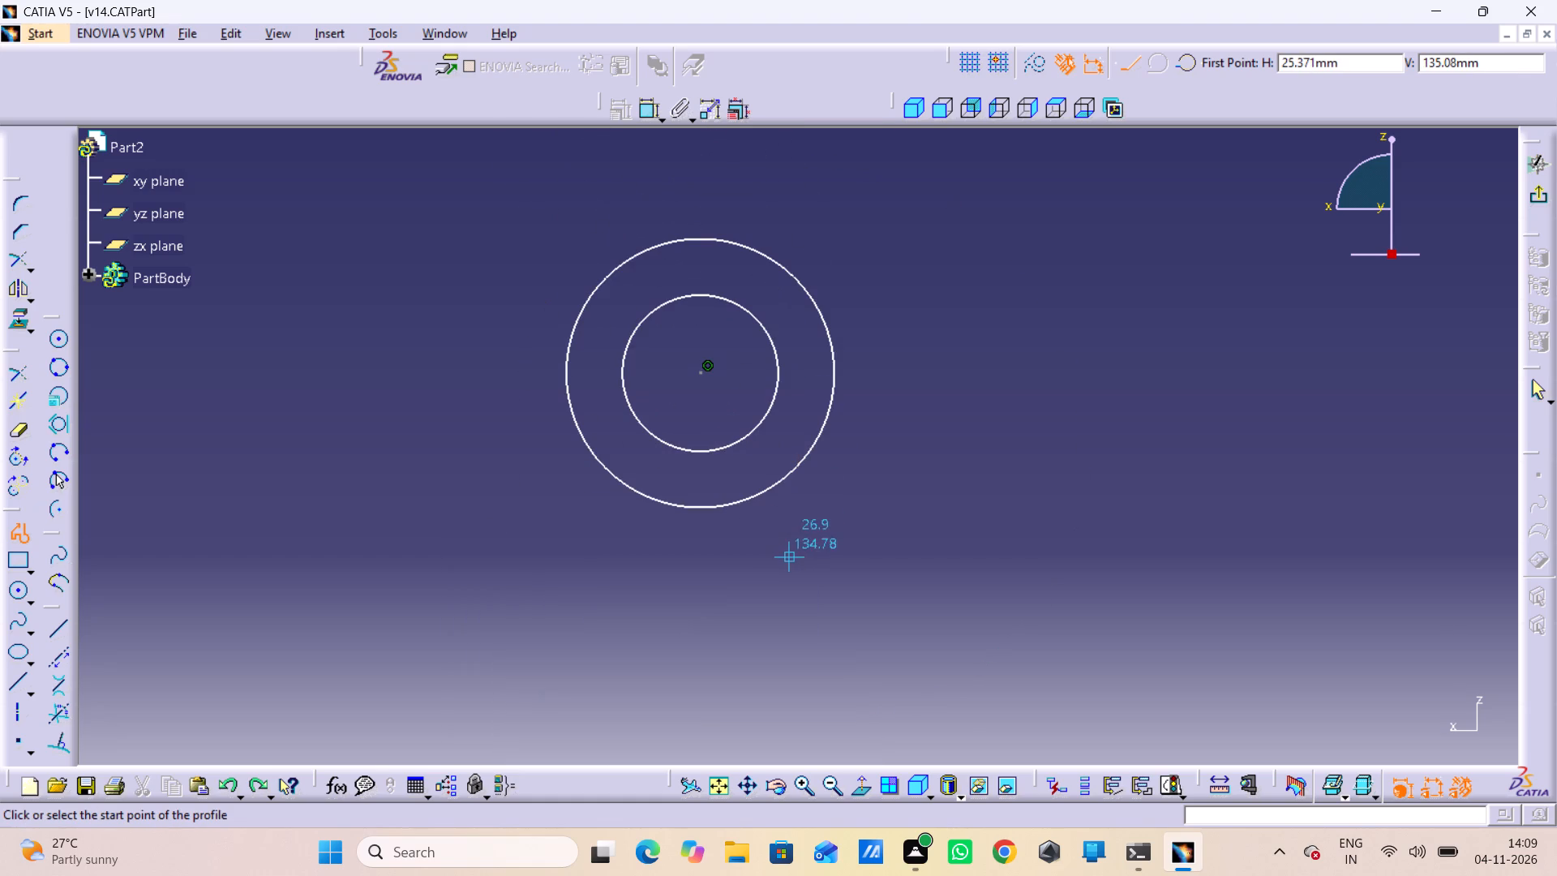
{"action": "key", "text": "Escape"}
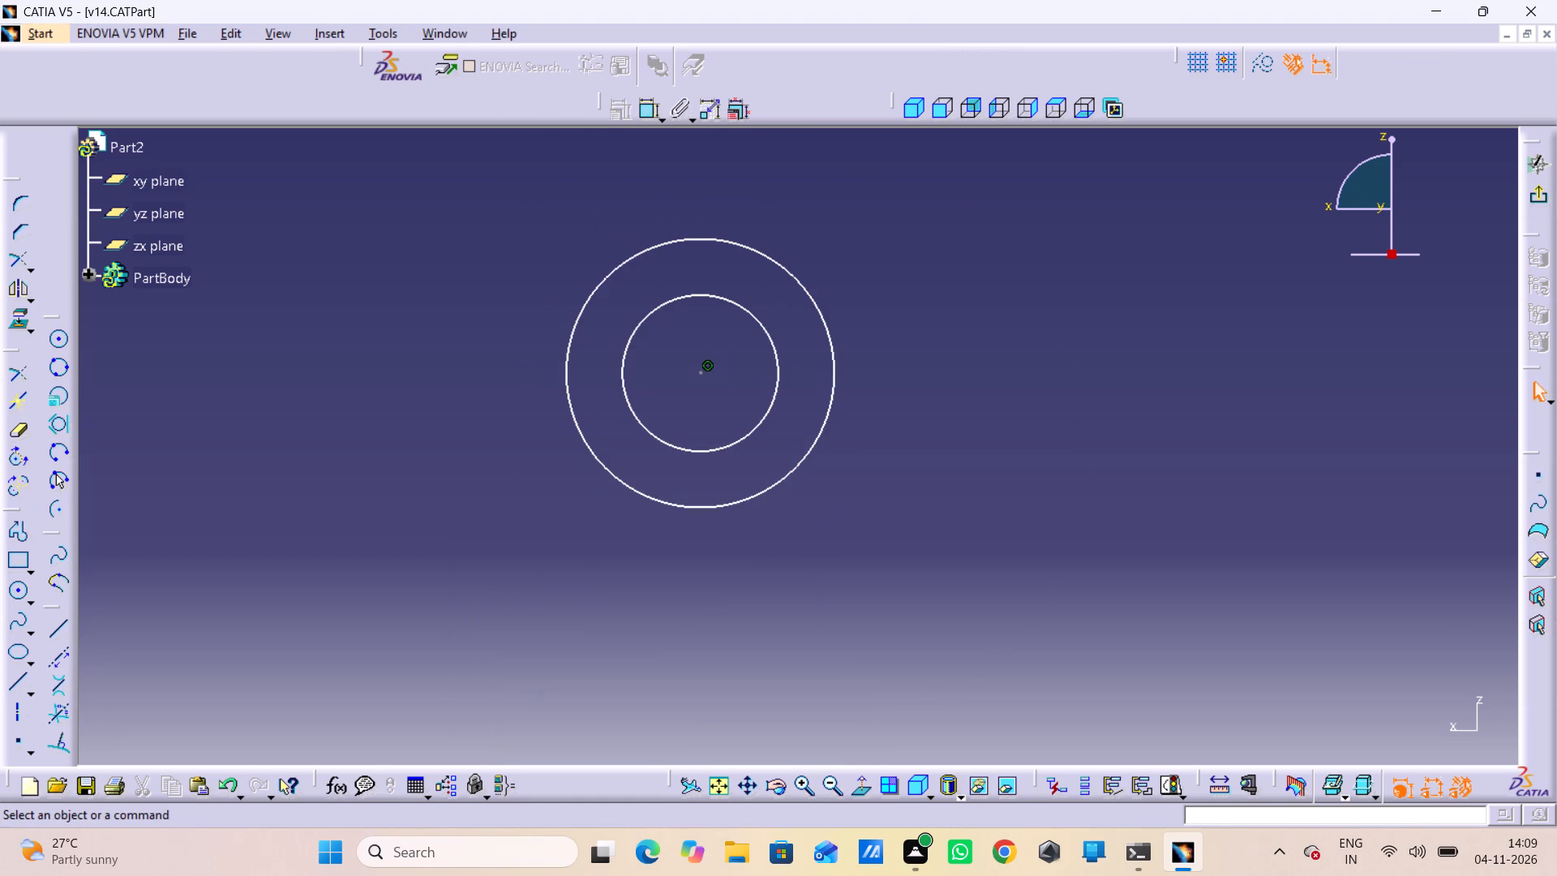
Dimension the outer circle with a diameter of 44 mm.
{"action": "double_click", "coordinate": [646, 110]}
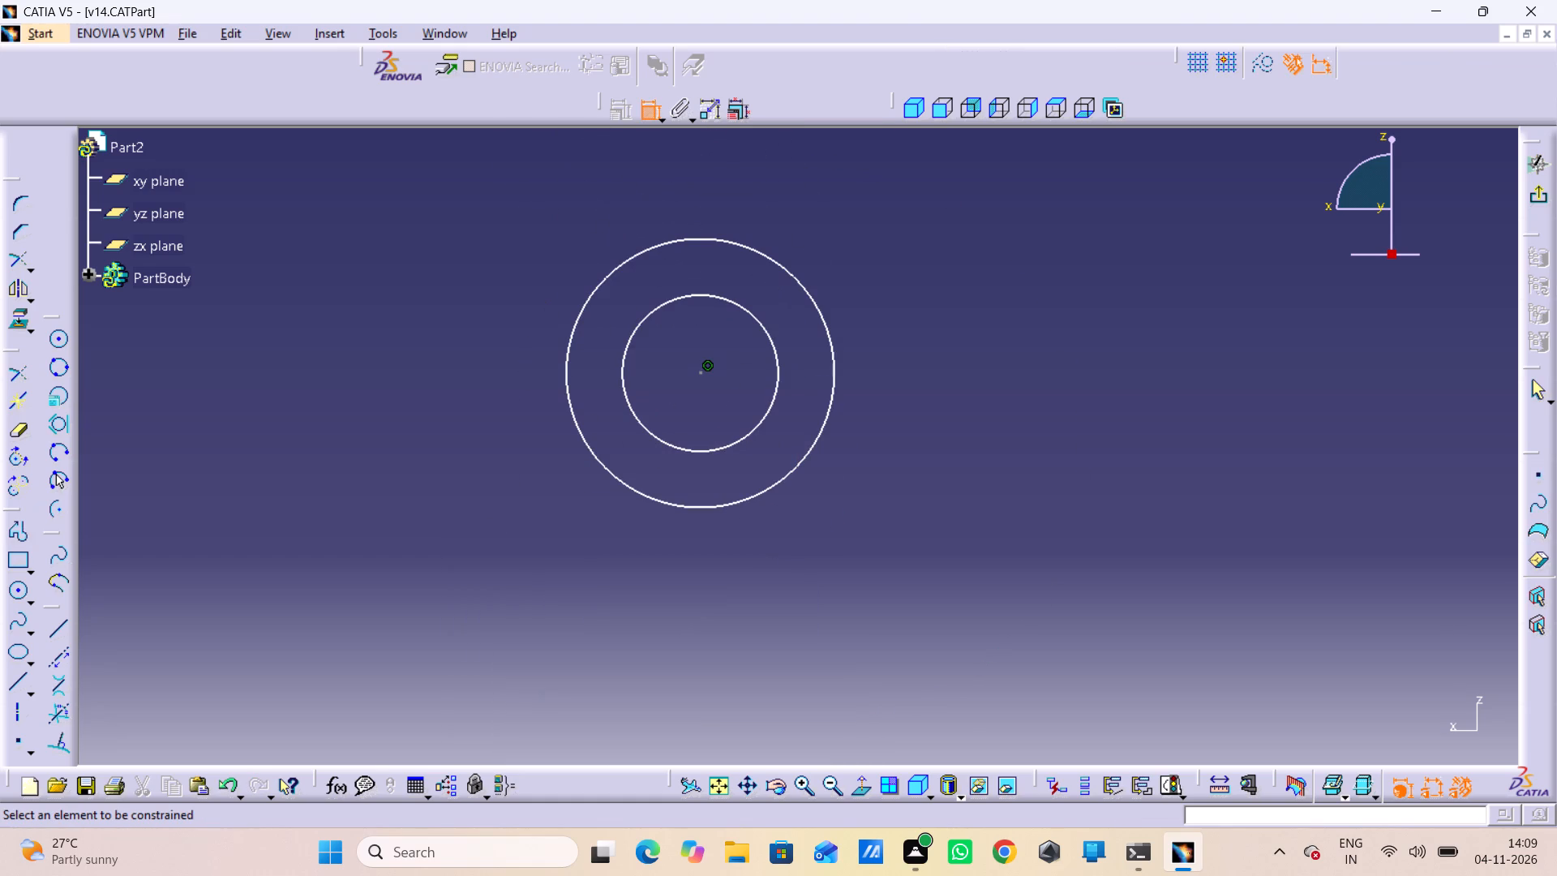
{"action": "left_click", "coordinate": [797, 281]}
{"action": "left_click", "coordinate": [907, 300]}
{"action": "double_click", "coordinate": [910, 294]}
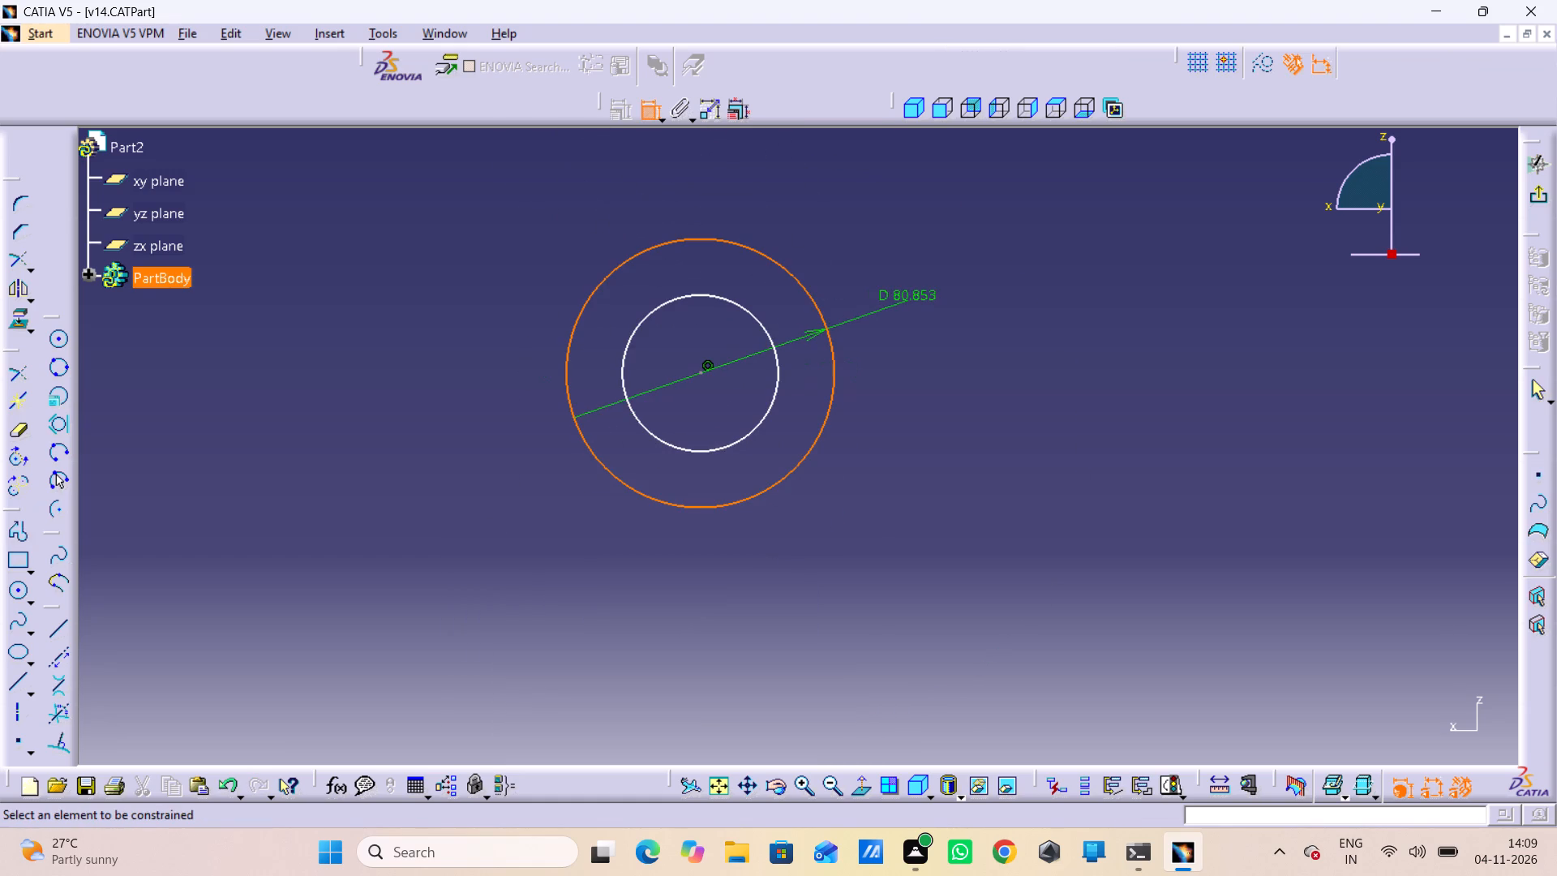
{"action": "type", "text": "44"}
{"action": "key", "text": "Return"}
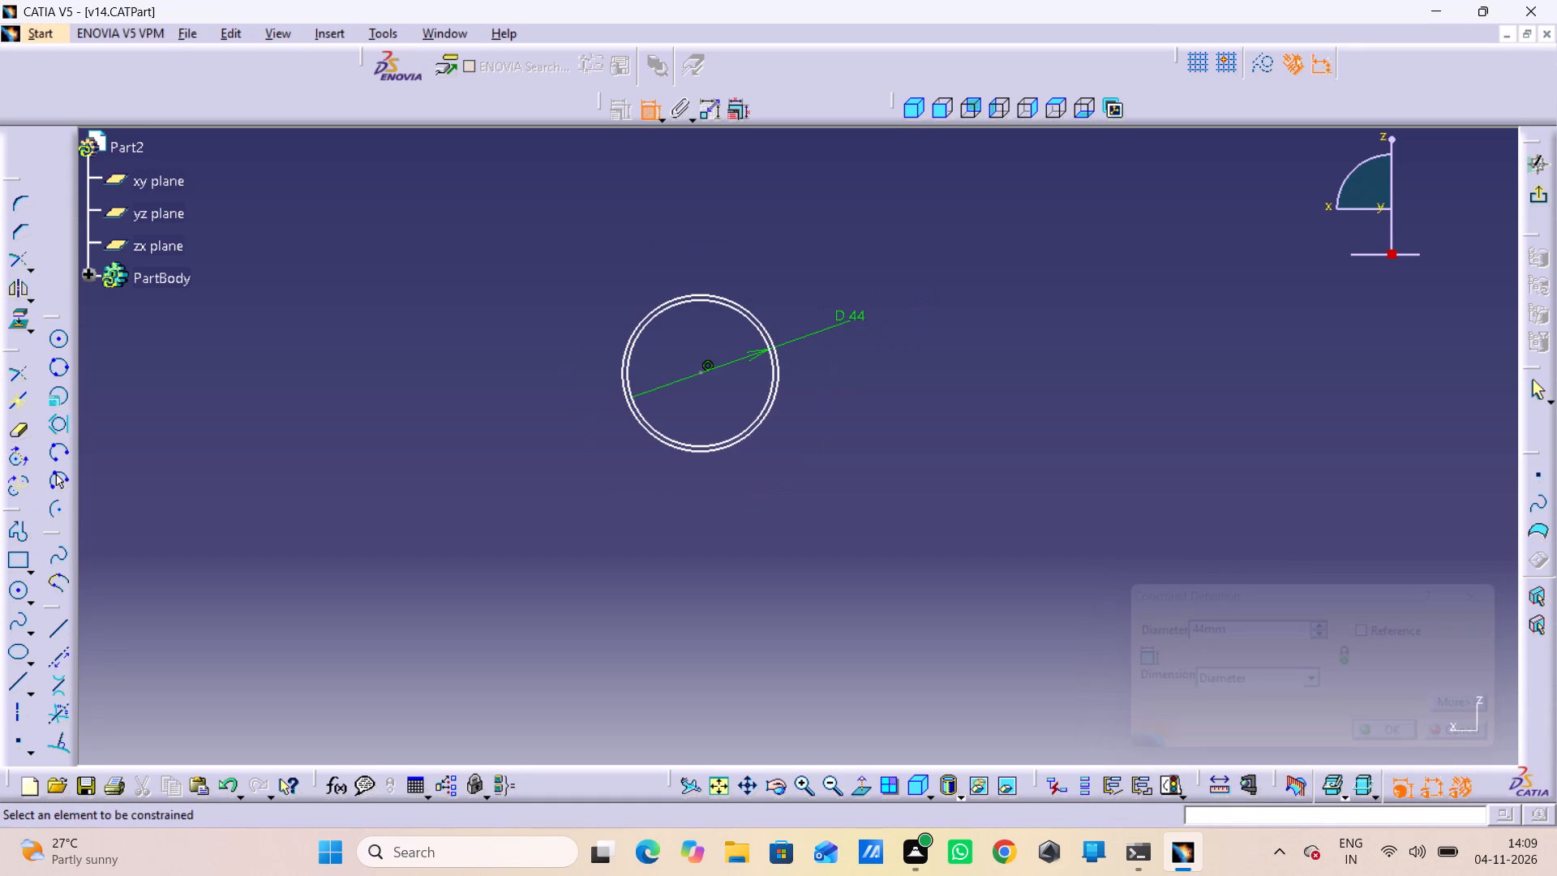
Dimension the inner circle with a diameter of 22 mm and delete the duplicate reference dimension on the outer circle.
{"action": "left_click", "coordinate": [773, 378]}
{"action": "triple_click", "coordinate": [875, 374]}
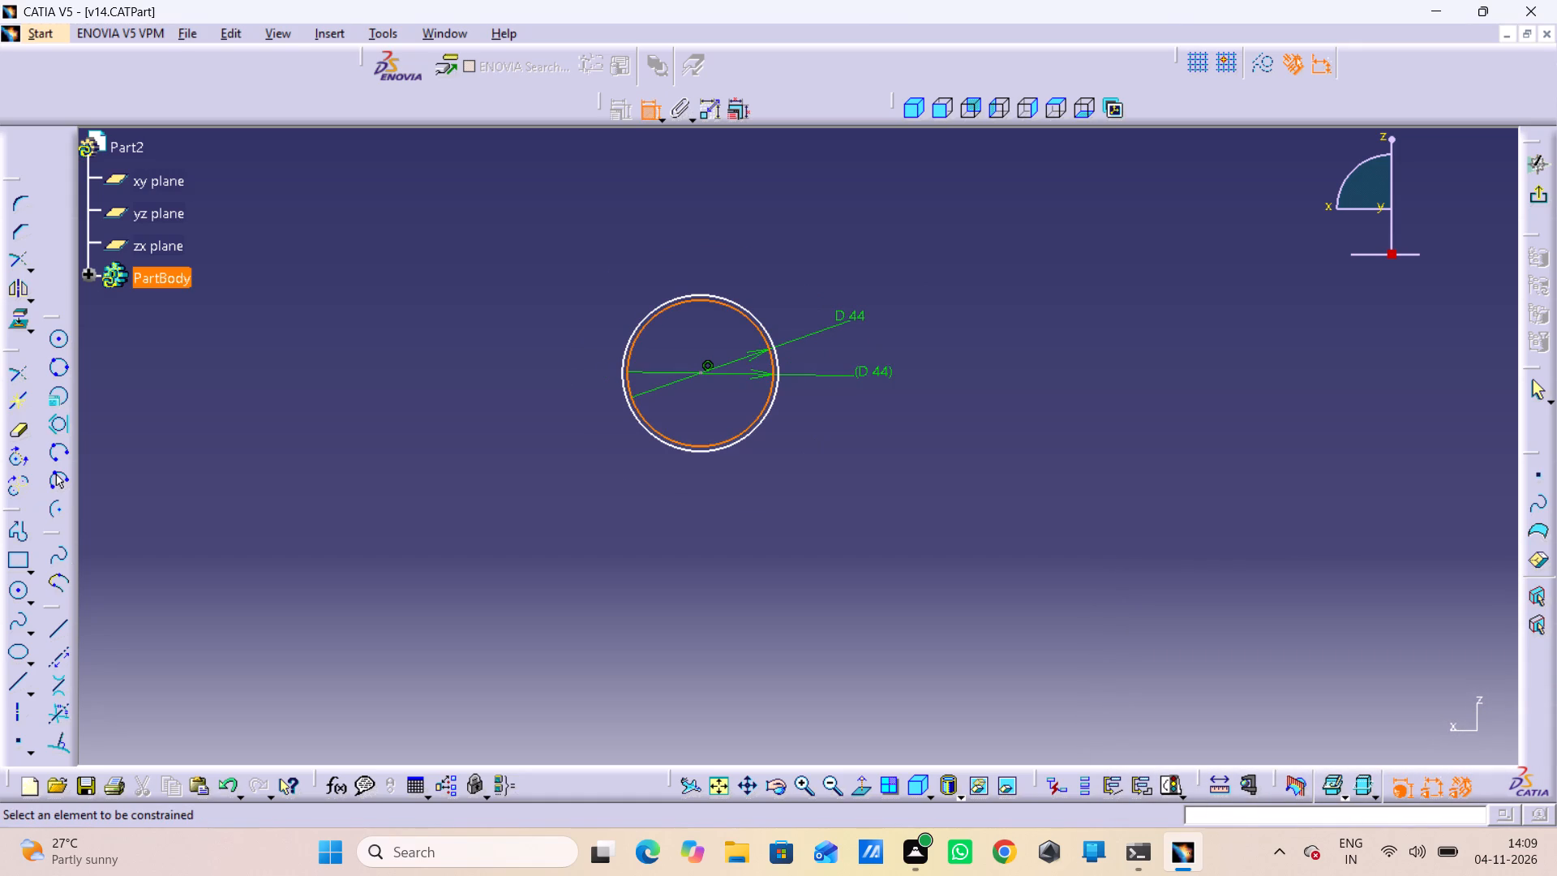
{"action": "left_click", "coordinate": [770, 402]}
{"action": "double_click", "coordinate": [827, 411]}
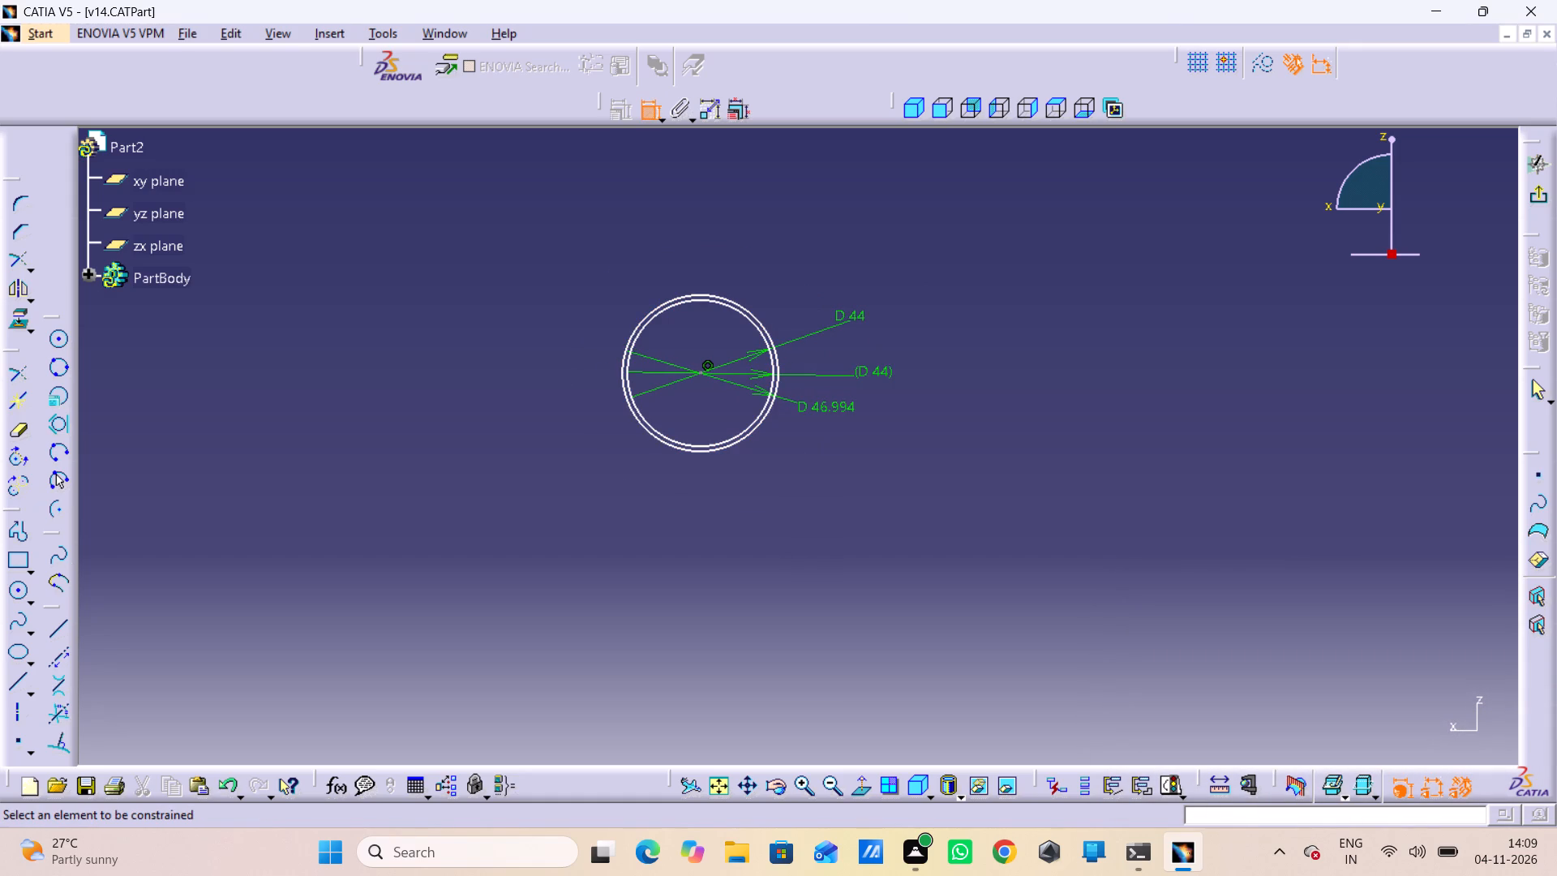
{"action": "double_click", "coordinate": [838, 404]}
{"action": "double_click", "coordinate": [838, 406]}
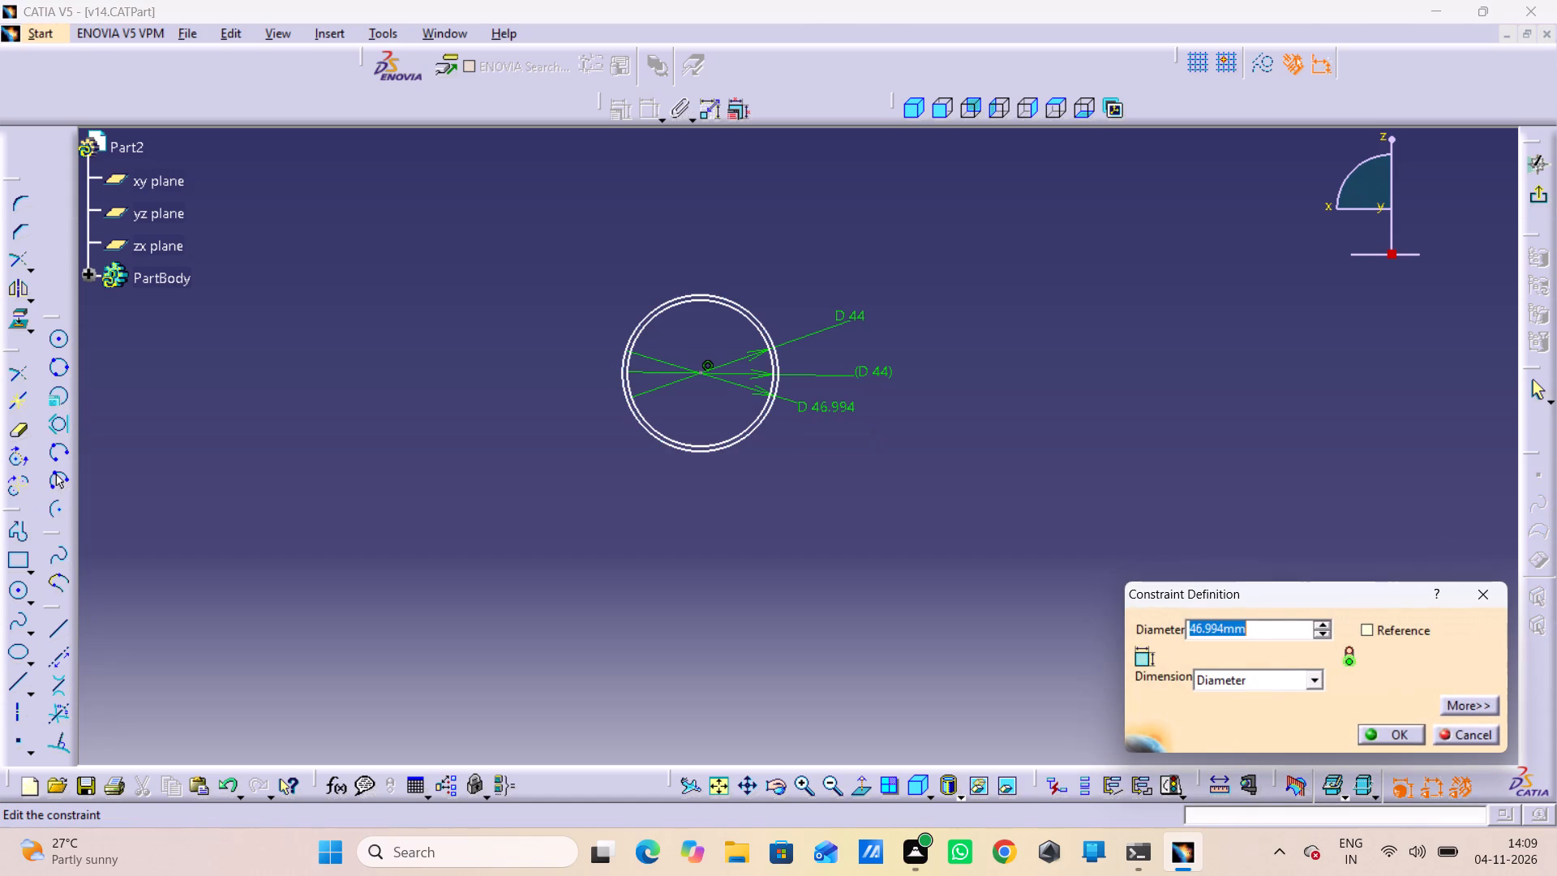
{"action": "type", "text": "22"}
{"action": "key", "text": "Return"}
{"action": "right_click", "coordinate": [875, 372]}
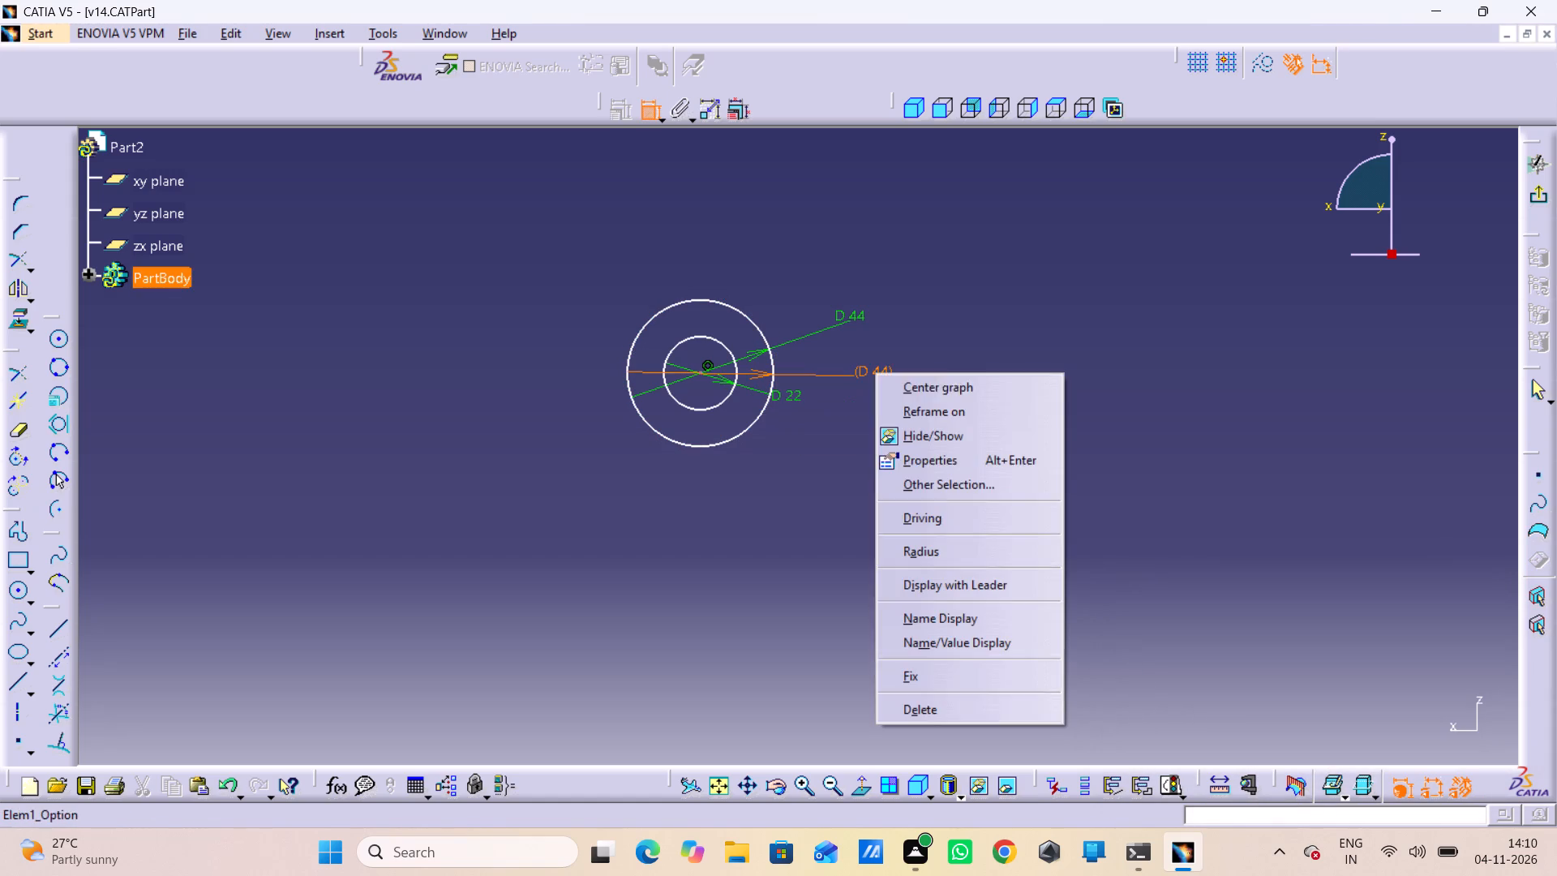
{"action": "left_click", "coordinate": [929, 715]}
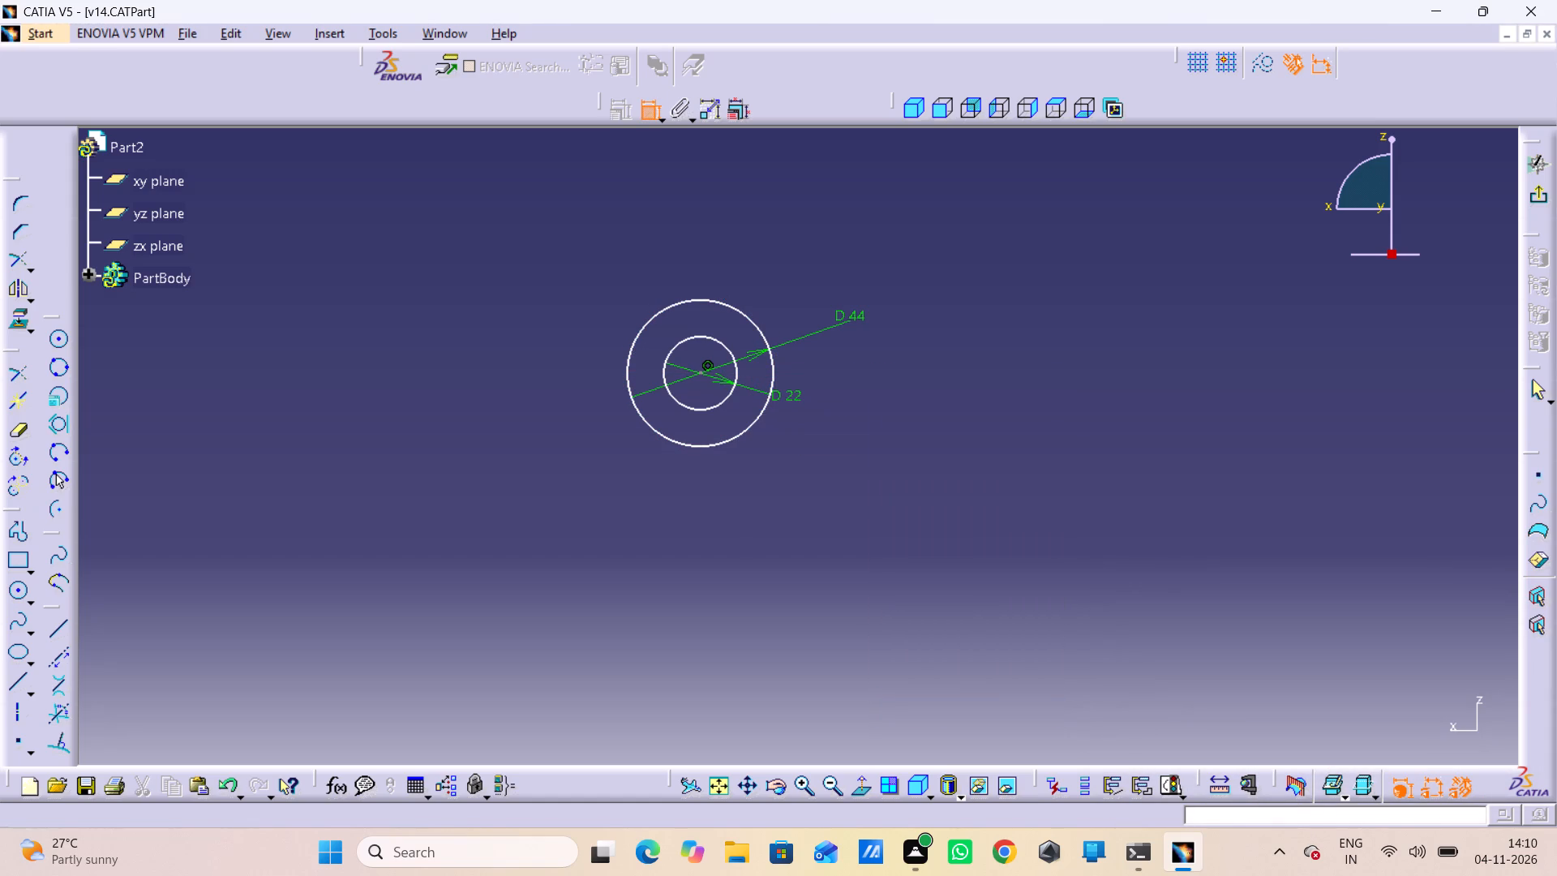
Reposition the inner circle's diameter dimension above the circles, clear of the outer circle's dimension.
{"action": "left_click_drag", "start_coordinate": [766, 389], "coordinate": [769, 290]}
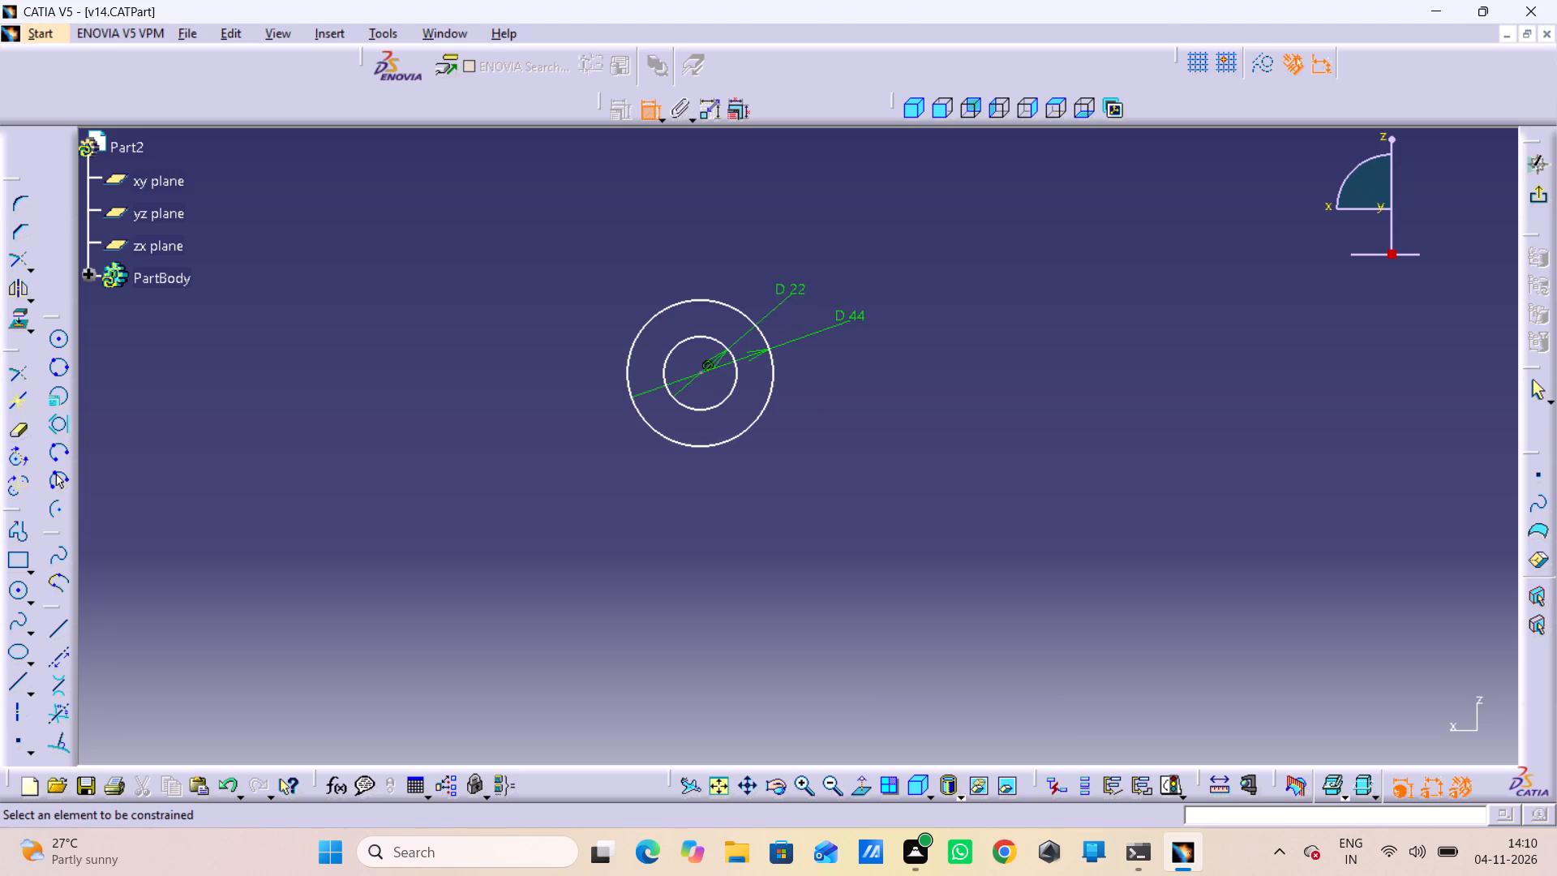
{"action": "left_click_drag", "start_coordinate": [769, 290], "coordinate": [793, 288]}
{"action": "left_click_drag", "start_coordinate": [793, 288], "coordinate": [616, 297]}
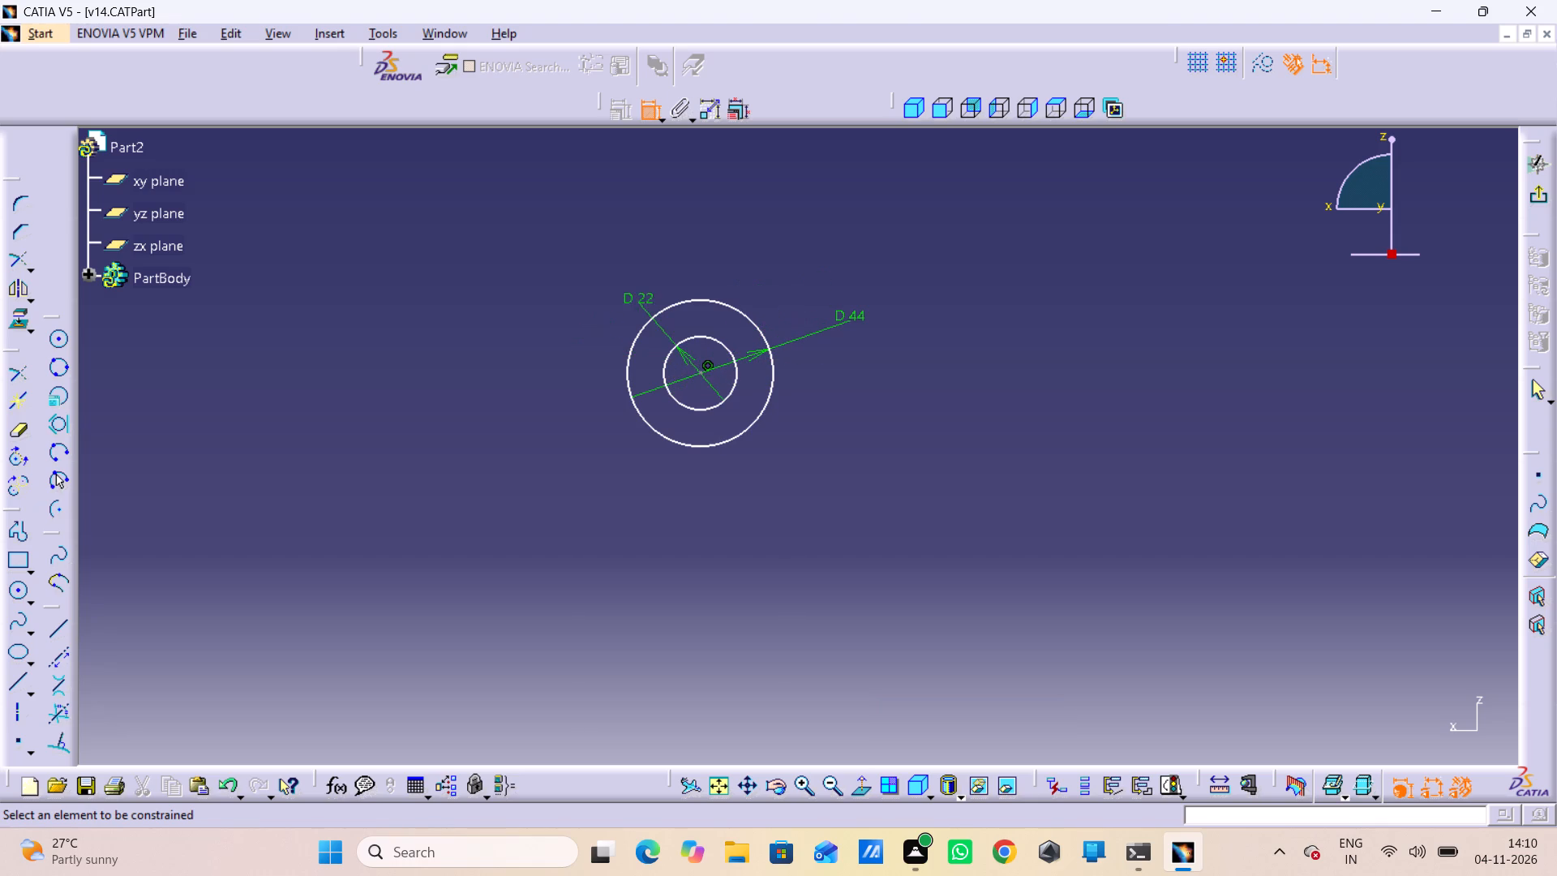
{"action": "left_click_drag", "start_coordinate": [616, 297], "coordinate": [730, 246]}
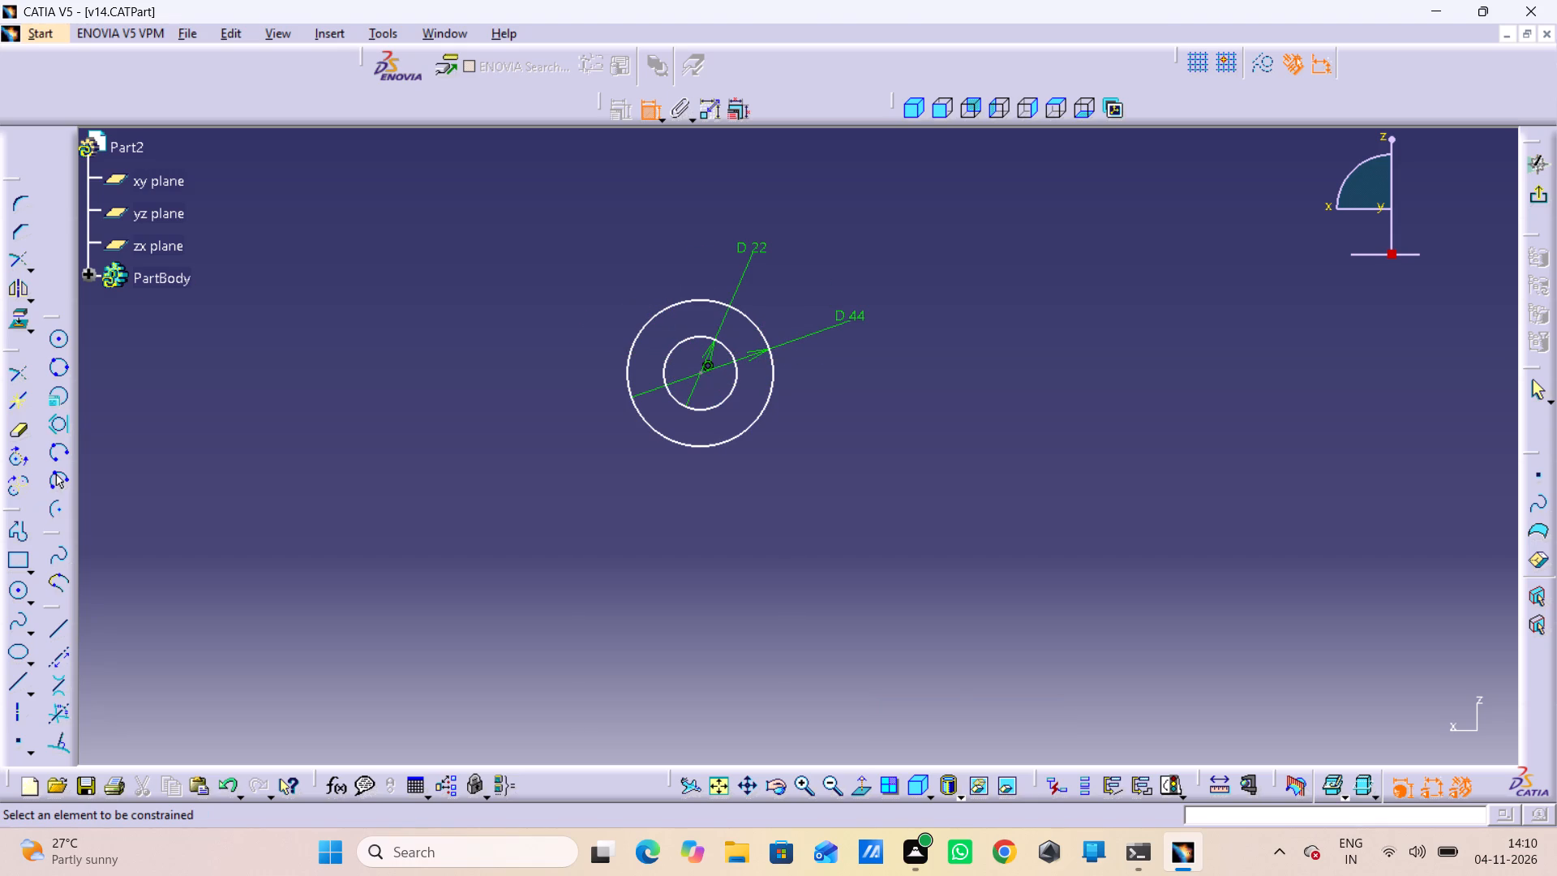
Constrain the vertical distance from the circles' centre to the plate's top edge to 100 mm.
{"action": "middle_click_drag", "start_coordinate": [714, 419], "coordinate": [741, 512]}
{"action": "right_click", "coordinate": [714, 419]}
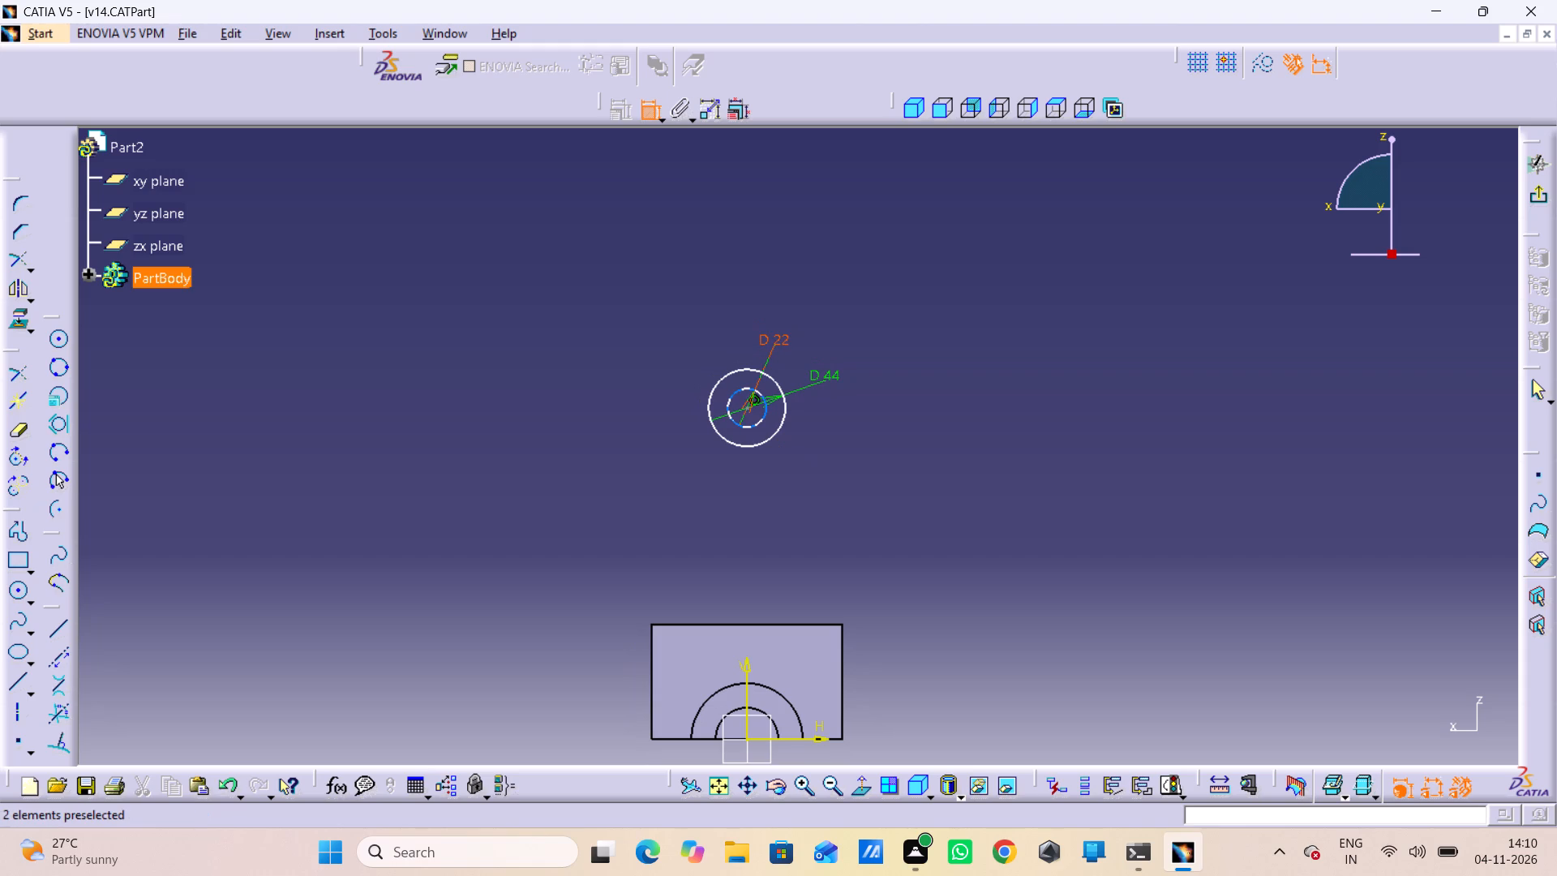
{"action": "left_click_drag", "start_coordinate": [748, 409], "coordinate": [753, 423]}
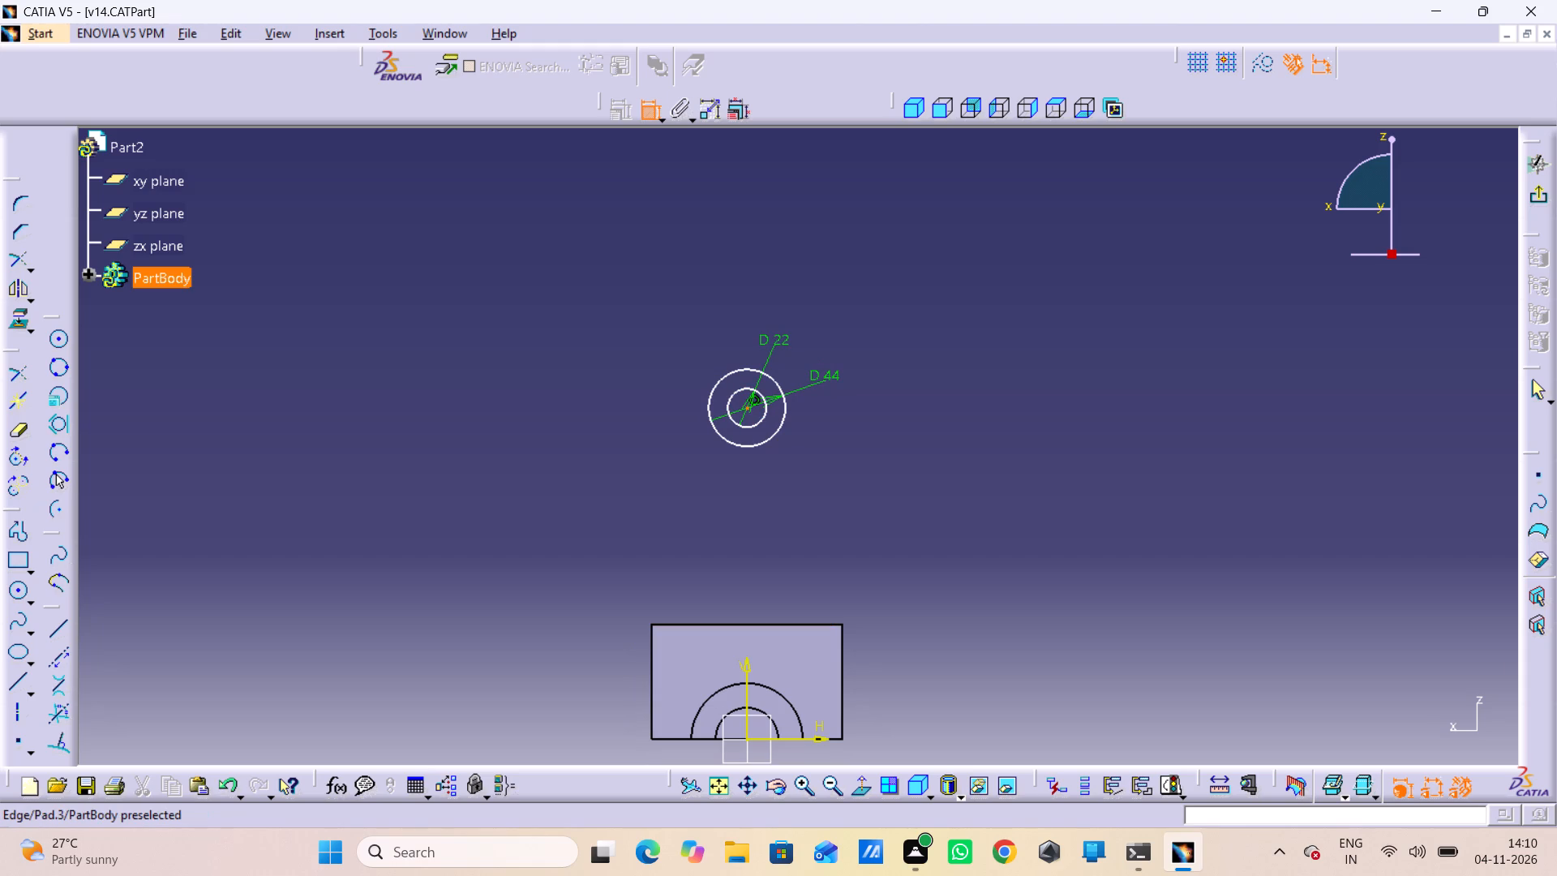
{"action": "right_click", "coordinate": [624, 601]}
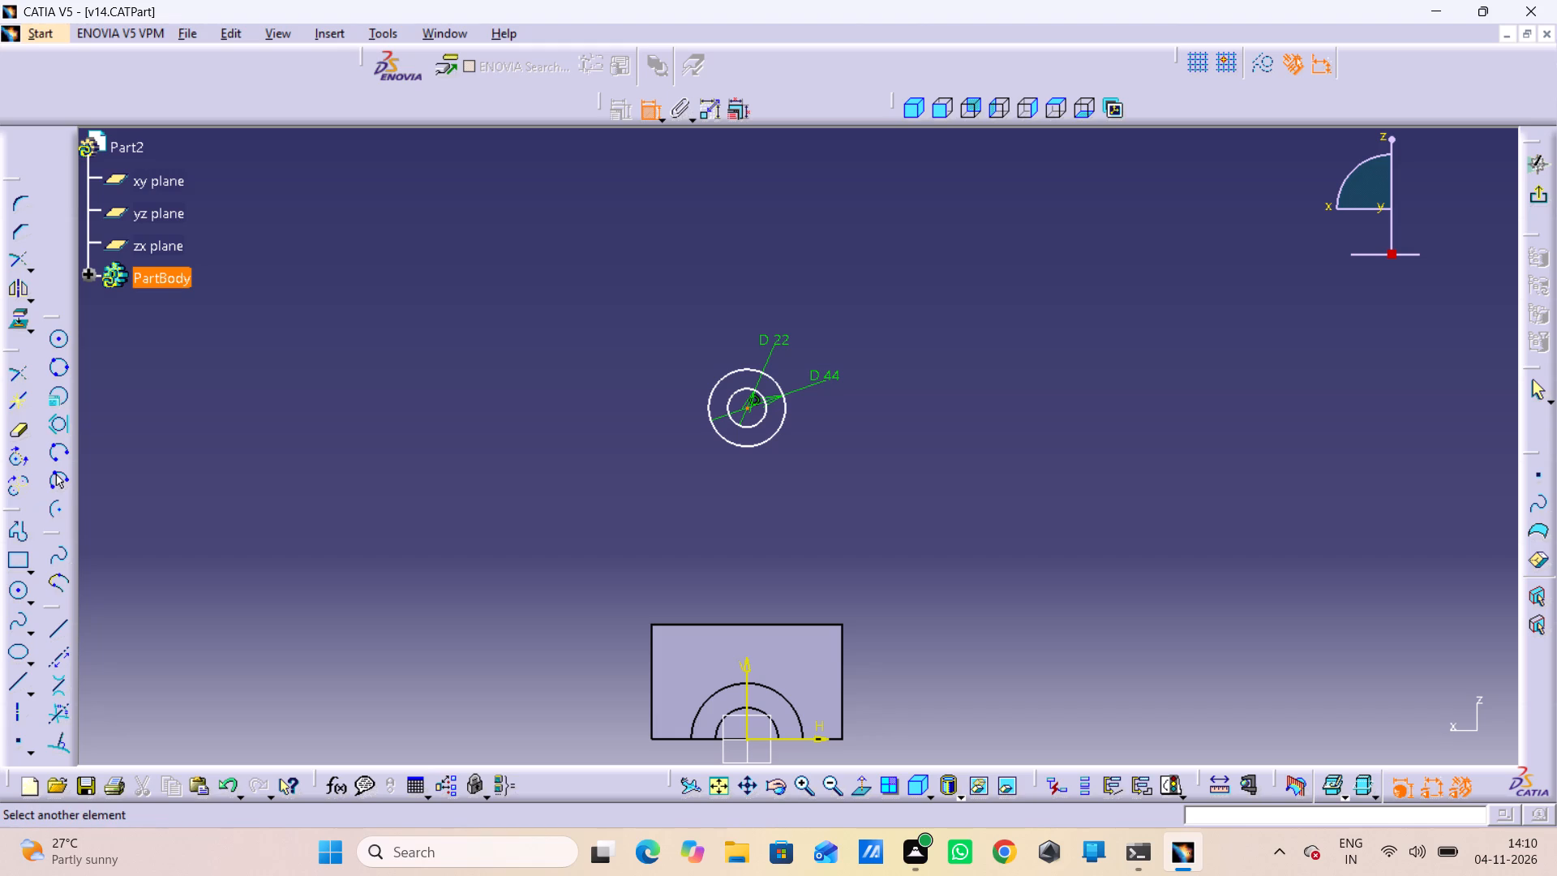
{"action": "right_click", "coordinate": [598, 735]}
{"action": "left_click", "coordinate": [776, 629]}
{"action": "left_click", "coordinate": [784, 629]}
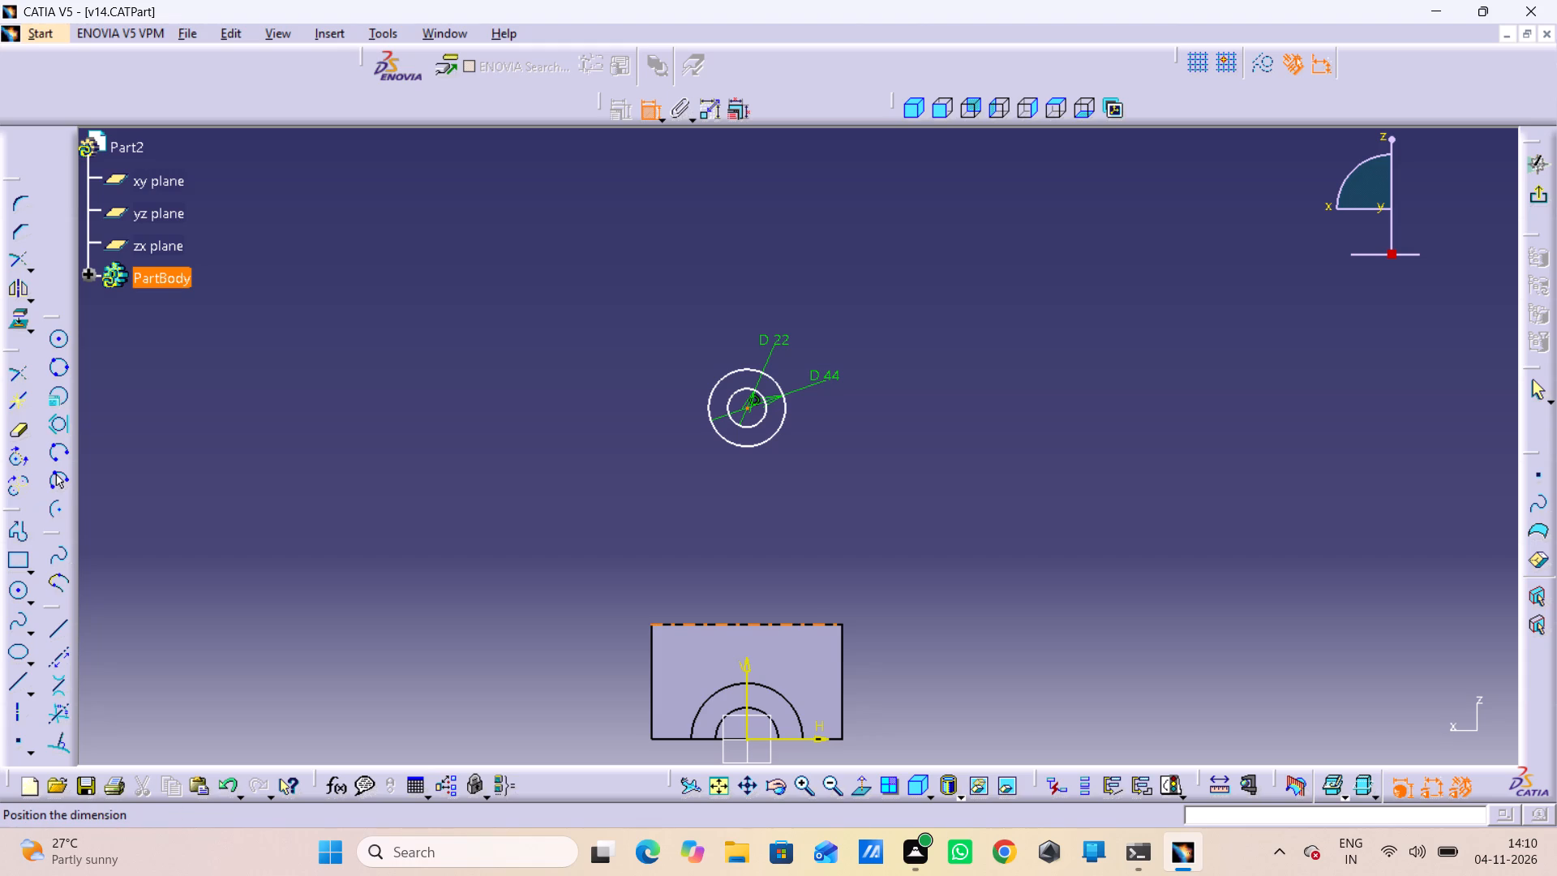
{"action": "left_click", "coordinate": [880, 513]}
{"action": "double_click", "coordinate": [880, 513]}
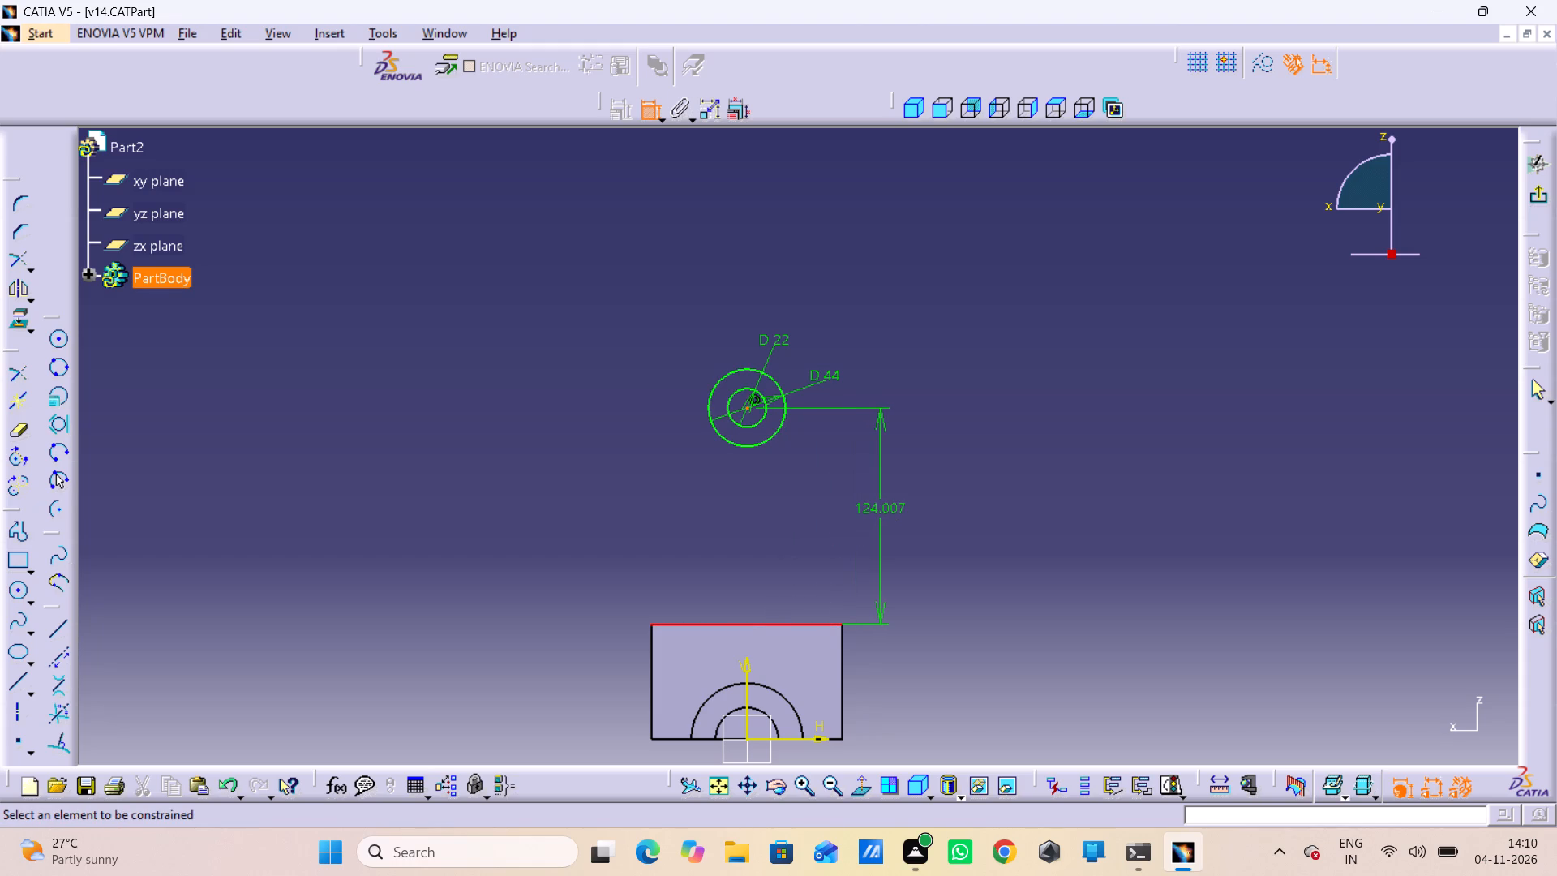
{"action": "double_click", "coordinate": [884, 509]}
{"action": "type", "text": "100"}
{"action": "key", "text": "Return"}
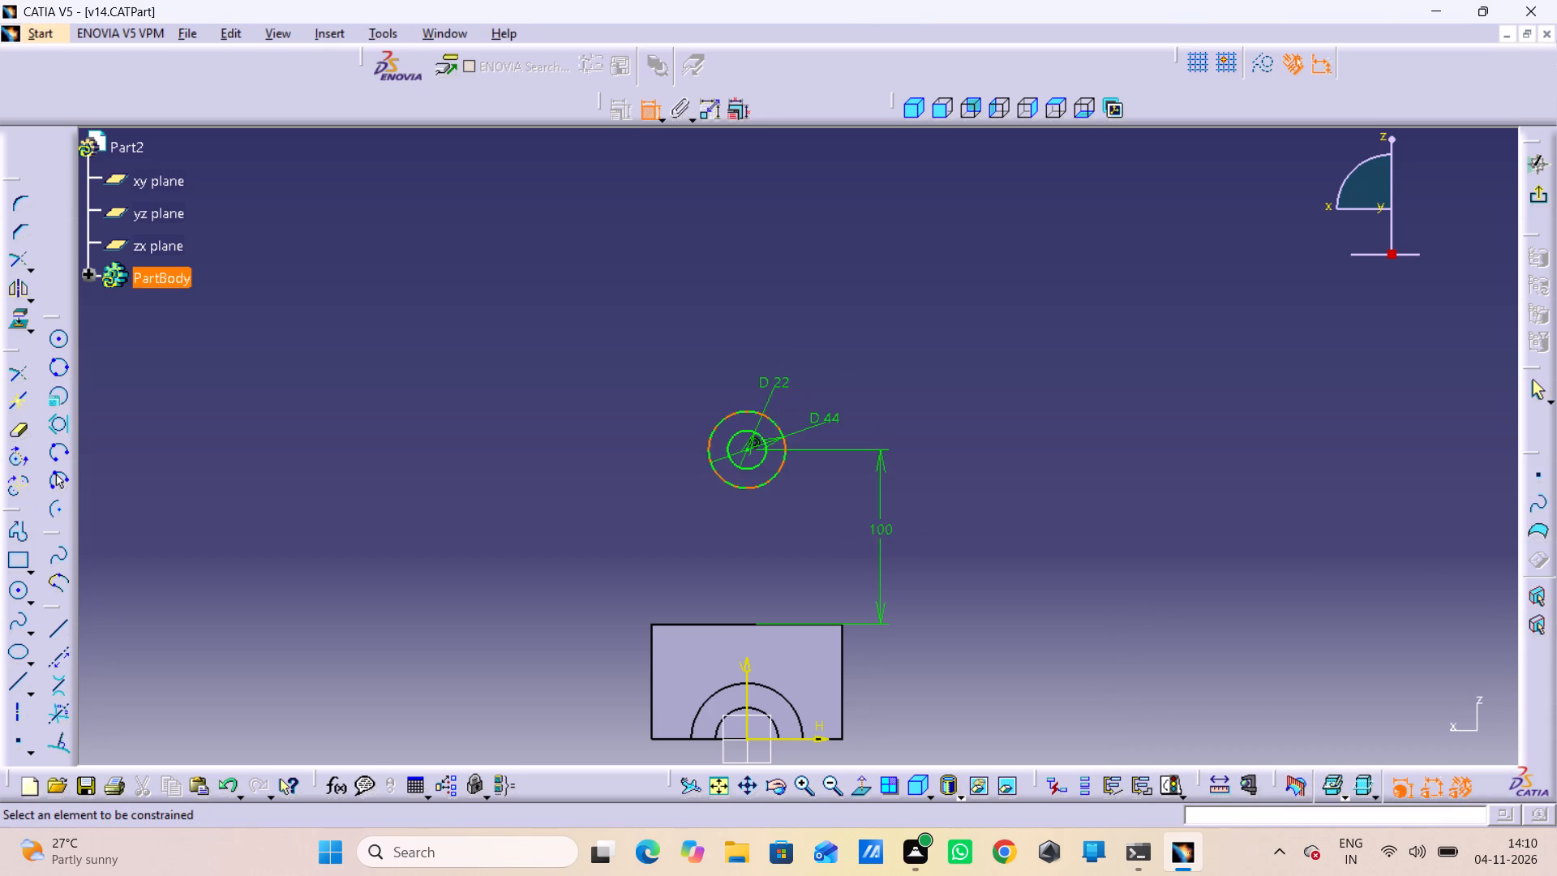
Sketch an open three-line tapered profile above the plate: left side about 90 mm, horizontal base, and right side about 86 mm.
{"action": "double_click", "coordinate": [11, 540]}
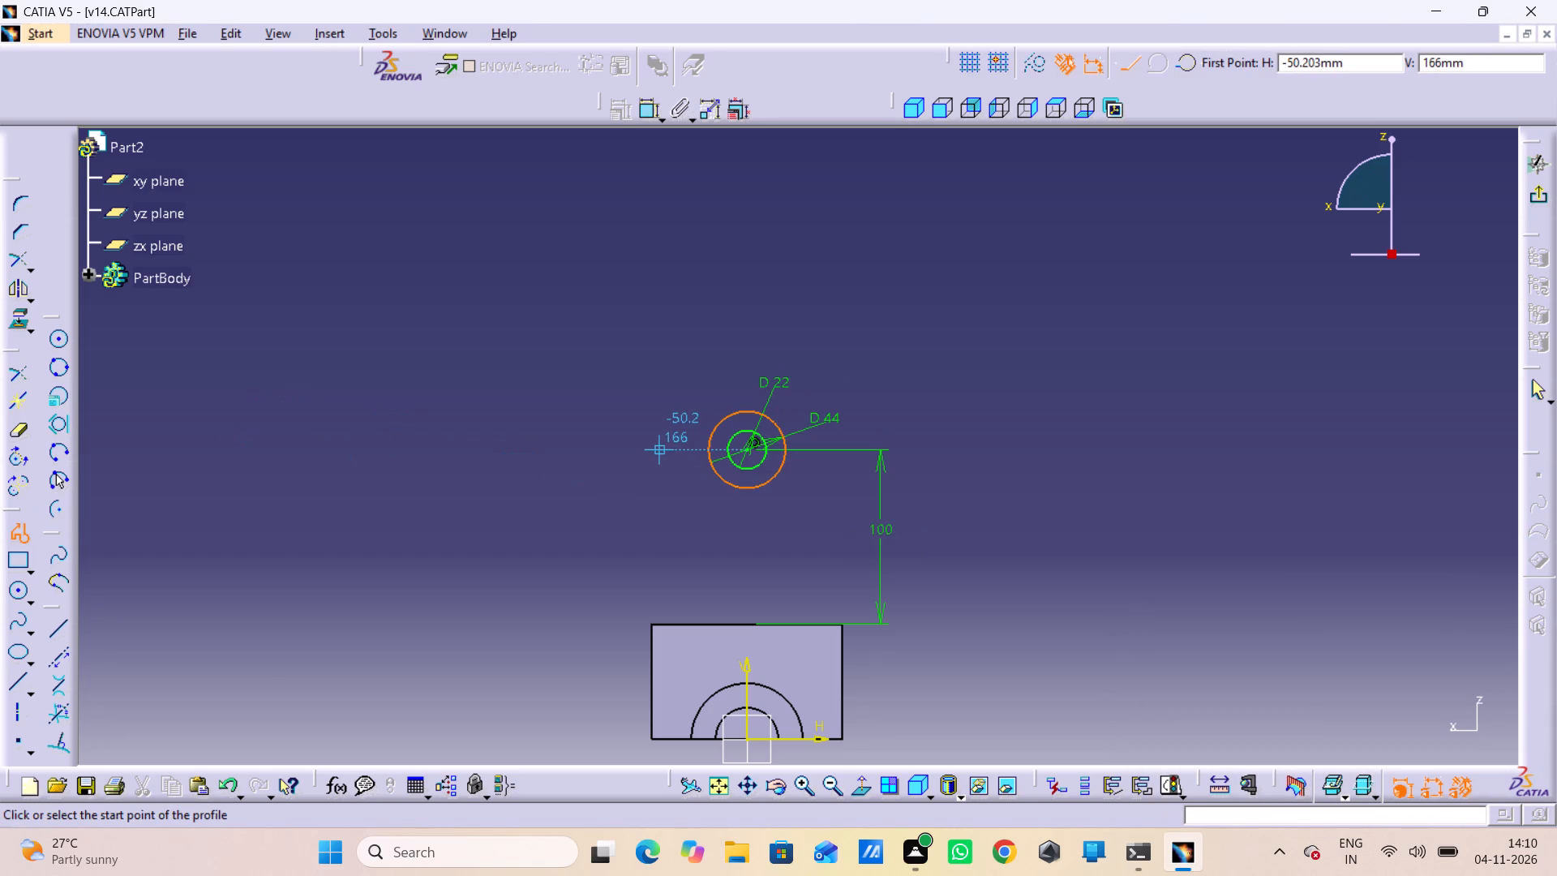
{"action": "left_click", "coordinate": [696, 449]}
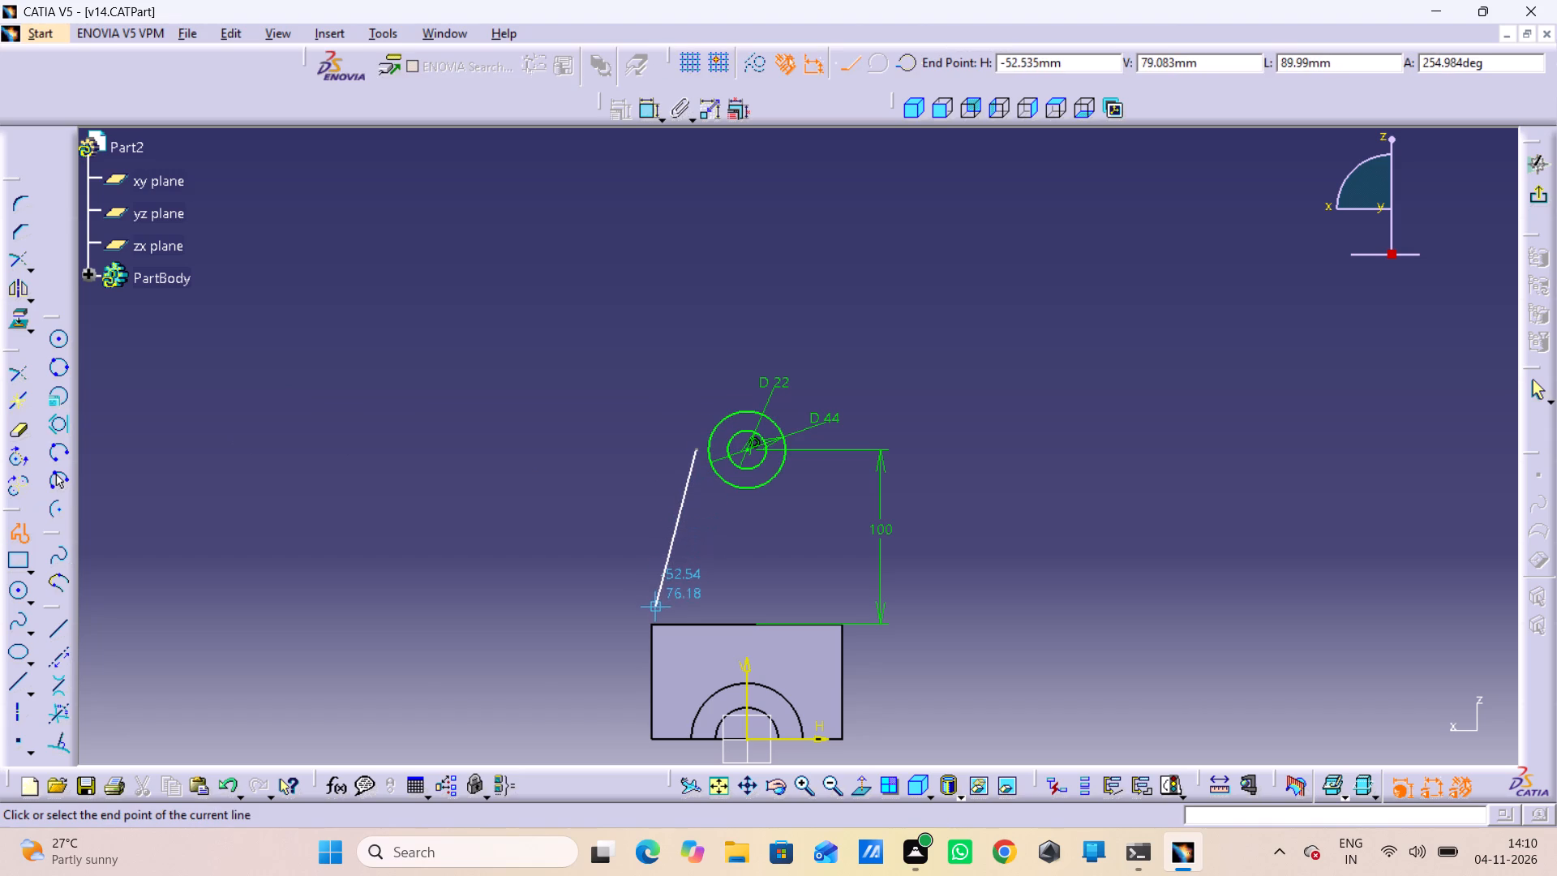
{"action": "left_click", "coordinate": [656, 602]}
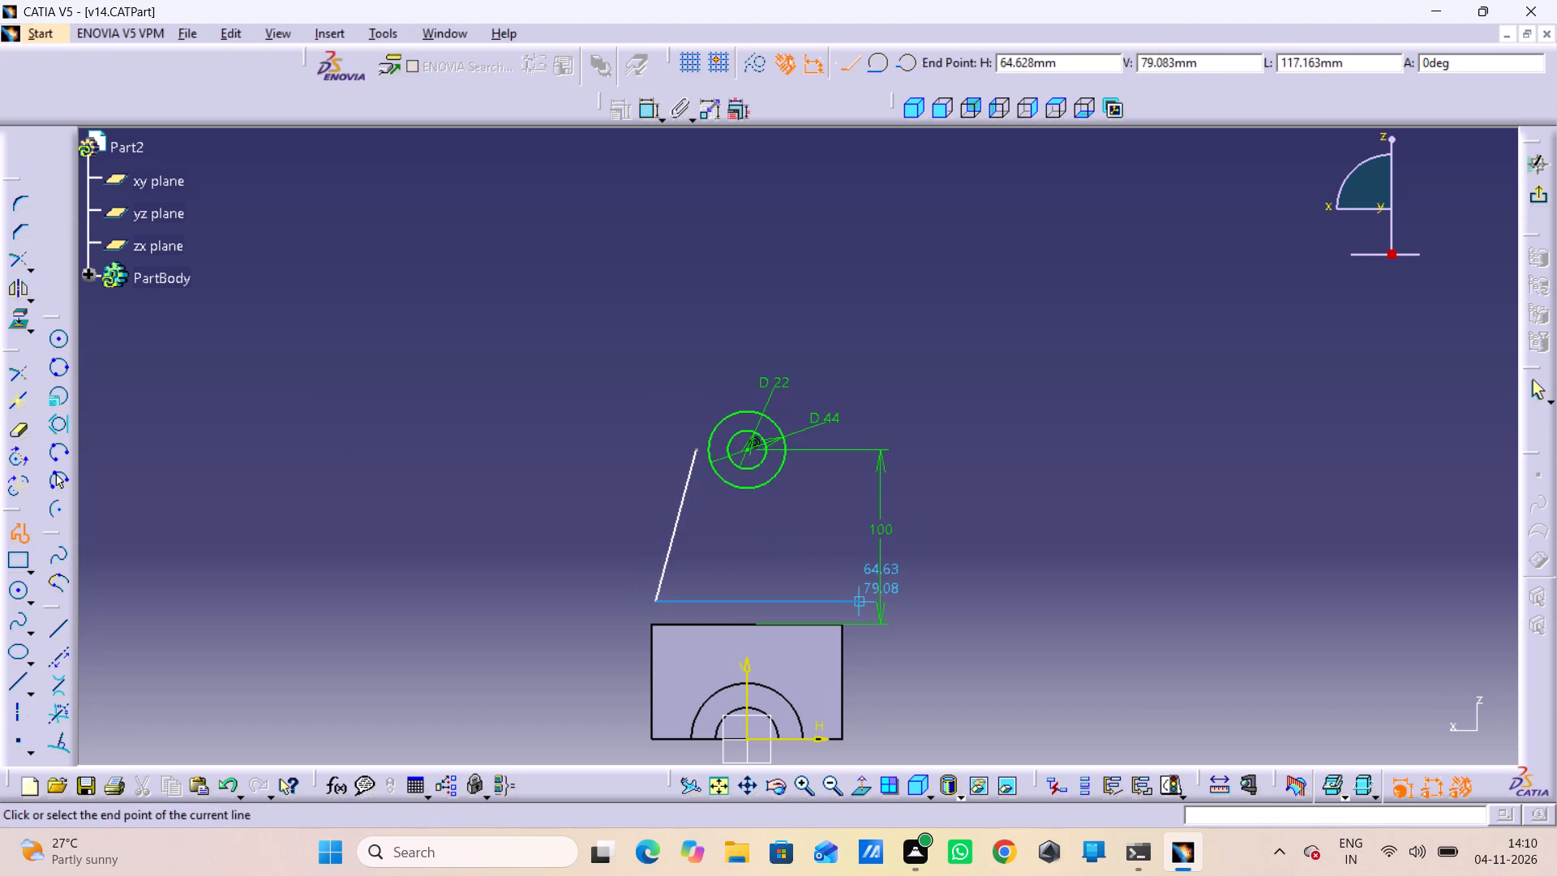
{"action": "left_click", "coordinate": [830, 602]}
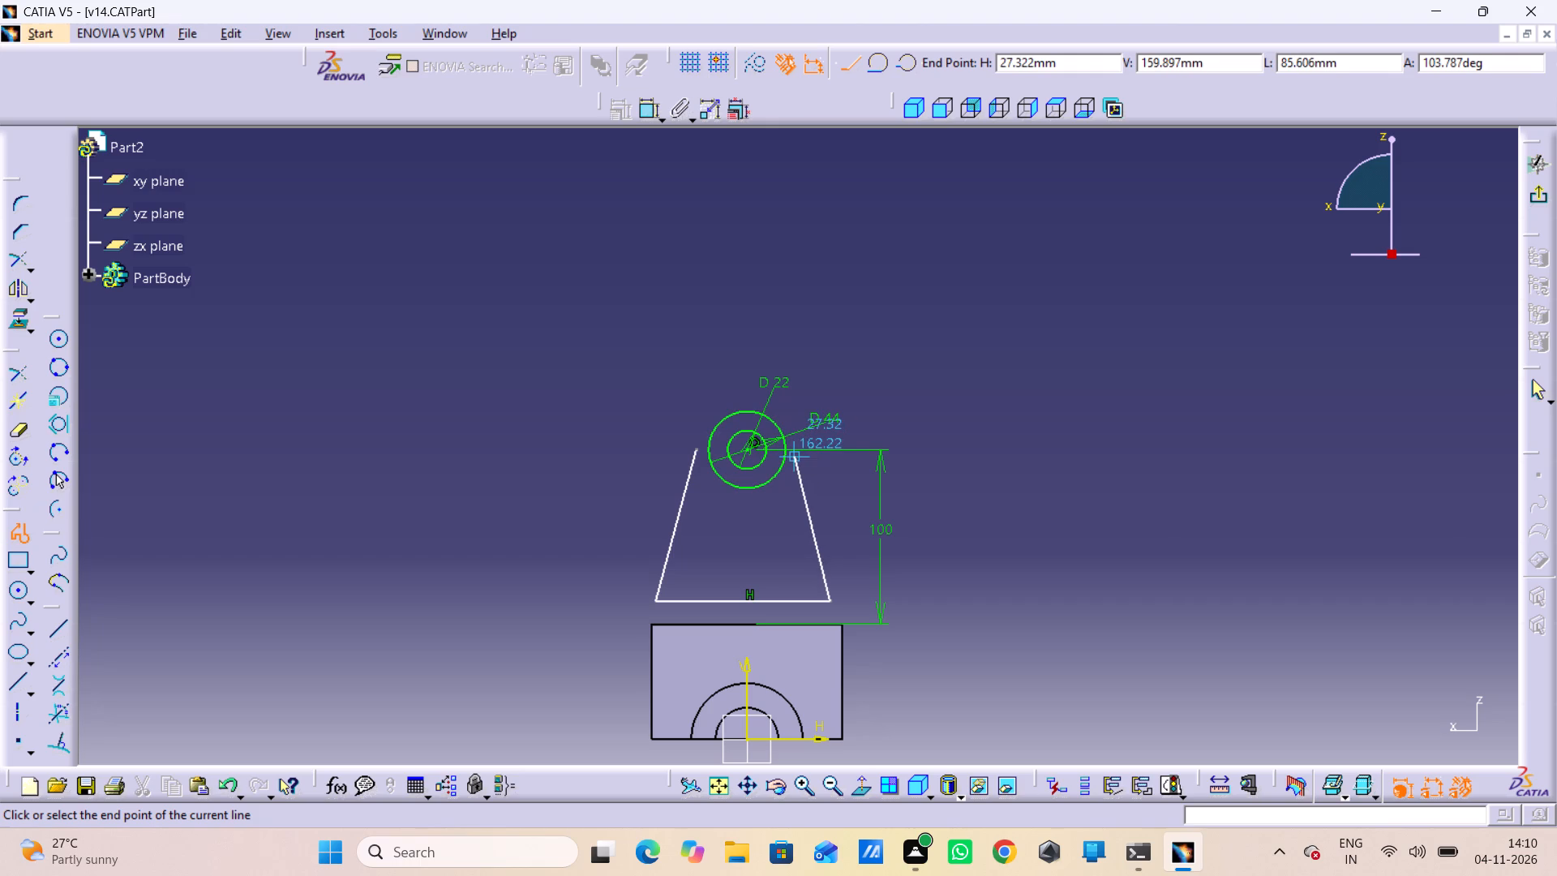
{"action": "left_click", "coordinate": [796, 462]}
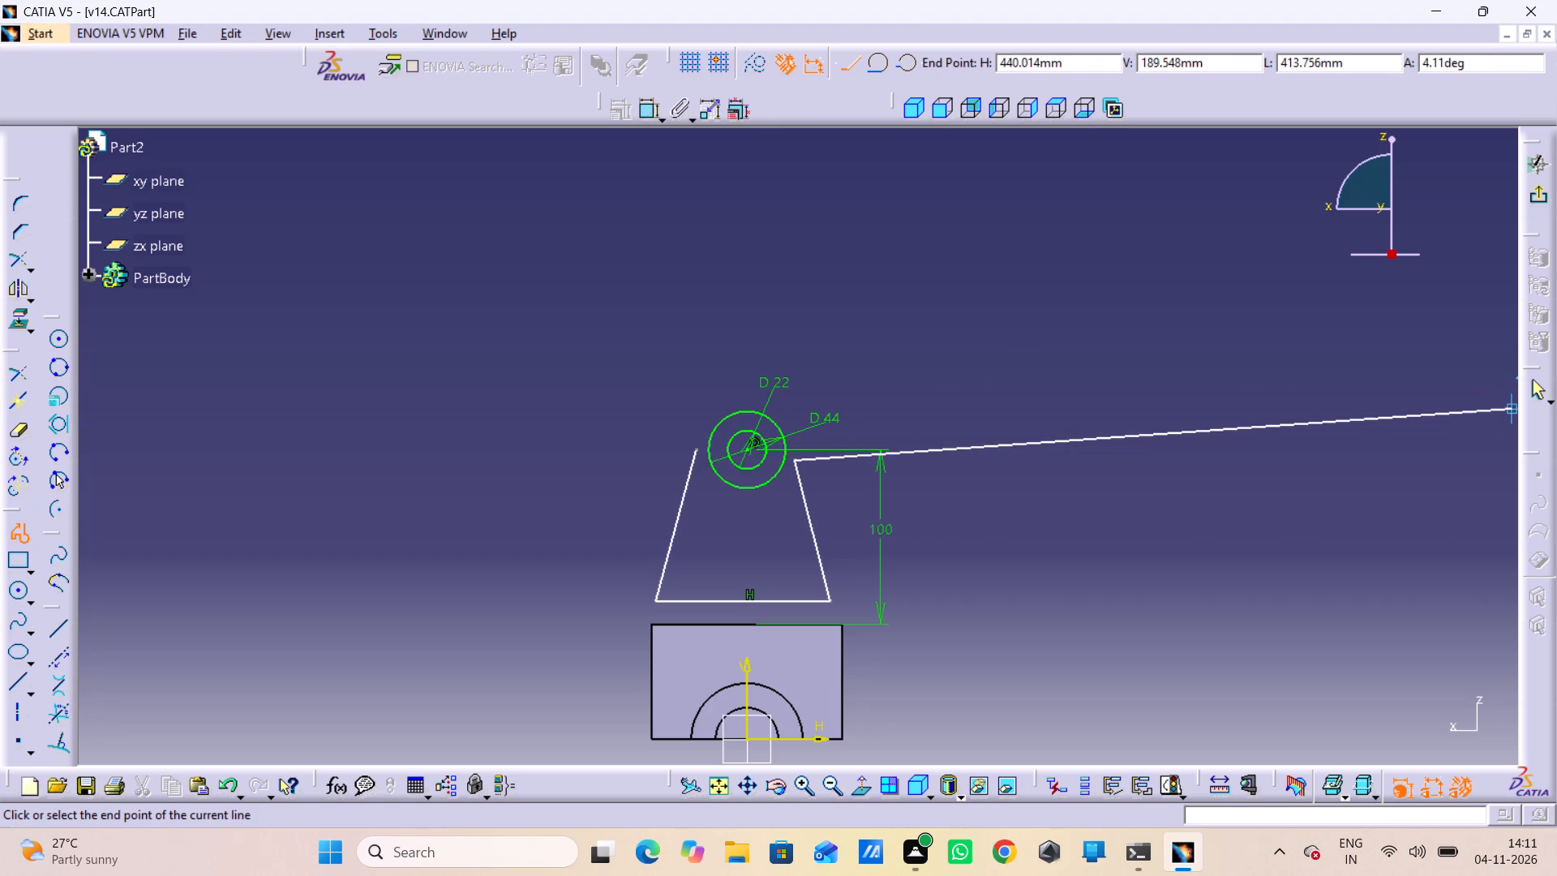
{"action": "left_click_drag", "start_coordinate": [1542, 386], "coordinate": [1529, 397]}
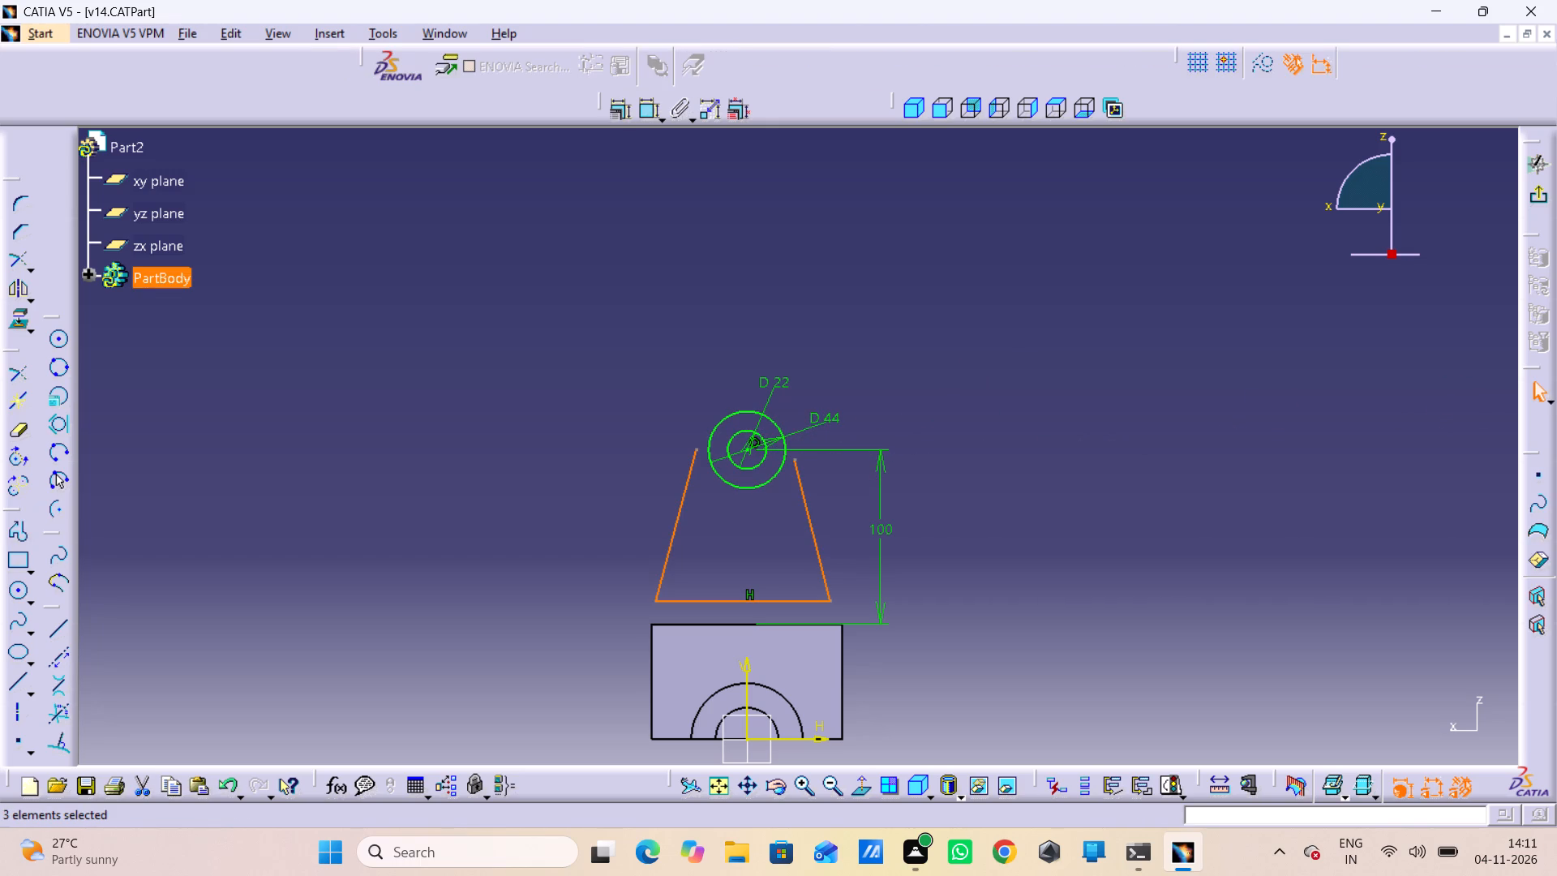
Constrain the upper endpoint of the left slanted line to be coincident with the 44 mm circle.
{"action": "middle_click_drag", "start_coordinate": [852, 546], "coordinate": [1112, 595]}
{"action": "right_click_drag", "start_coordinate": [856, 547], "coordinate": [1112, 595]}
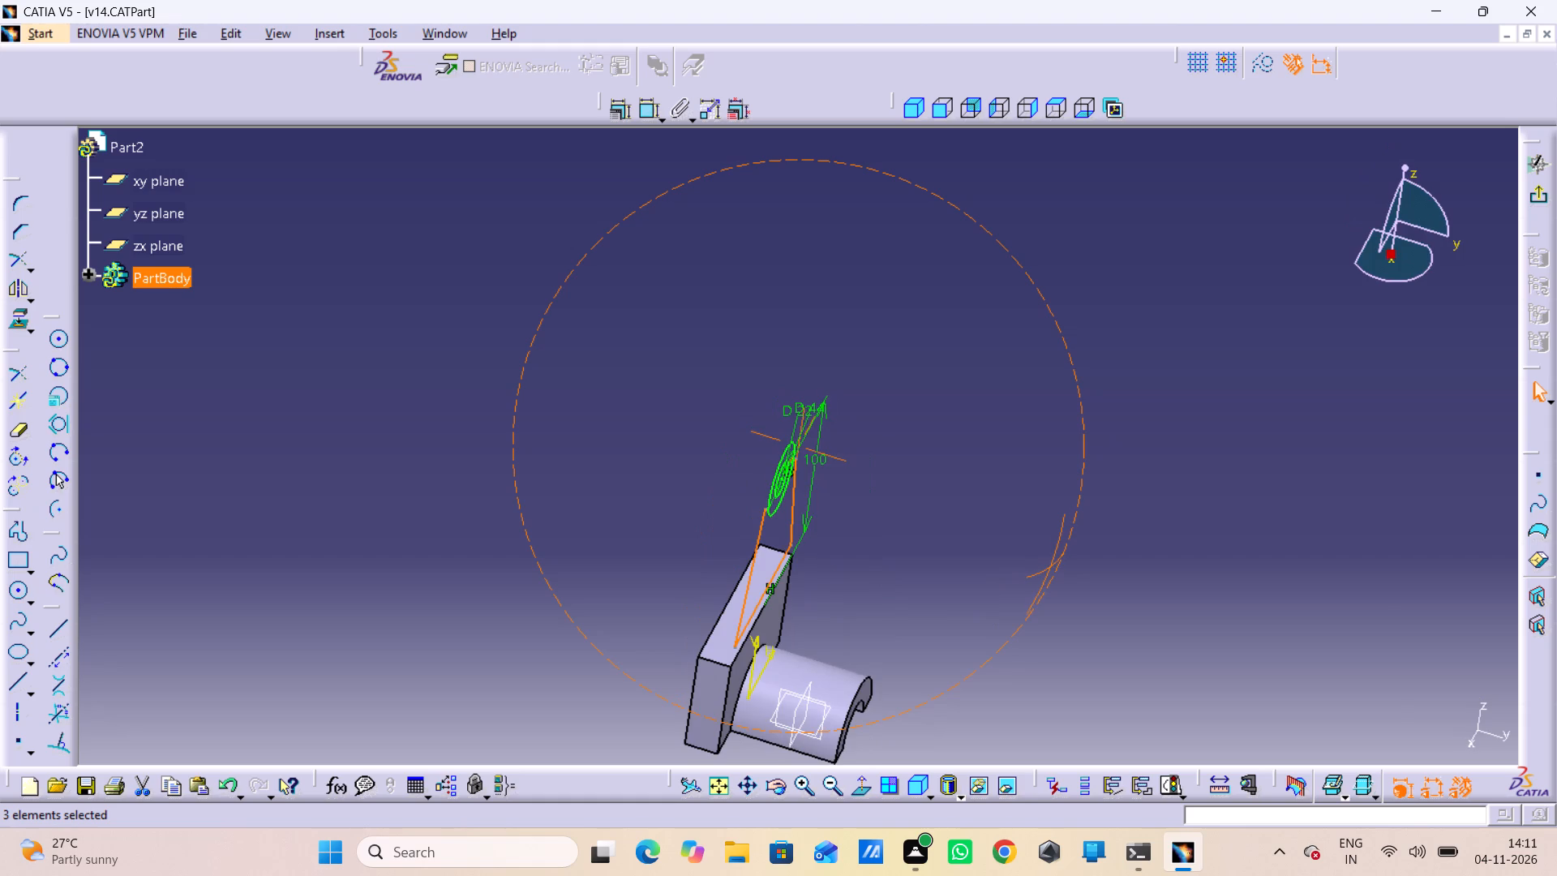
{"action": "right_click_drag", "start_coordinate": [1112, 595], "coordinate": [996, 547]}
{"action": "middle_click_drag", "start_coordinate": [1112, 595], "coordinate": [996, 547]}
{"action": "scroll", "coordinate": [897, 542], "scroll_direction": "up", "scroll_amount": 1}
{"action": "middle_click_drag", "start_coordinate": [897, 542], "coordinate": [826, 363]}
{"action": "right_click", "coordinate": [897, 542]}
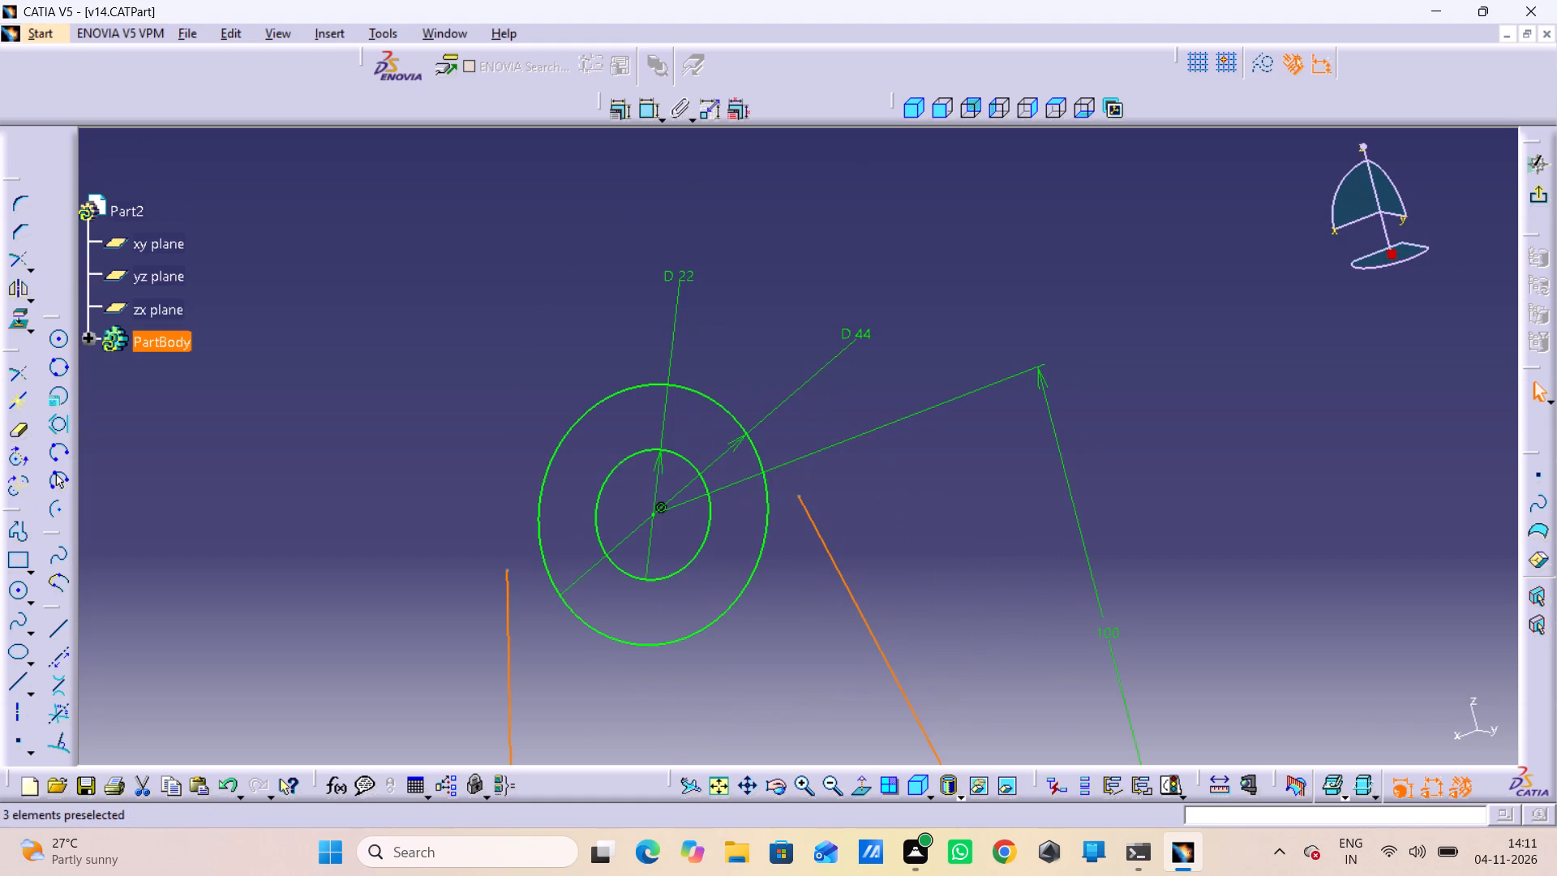
{"action": "left_click", "coordinate": [510, 570]}
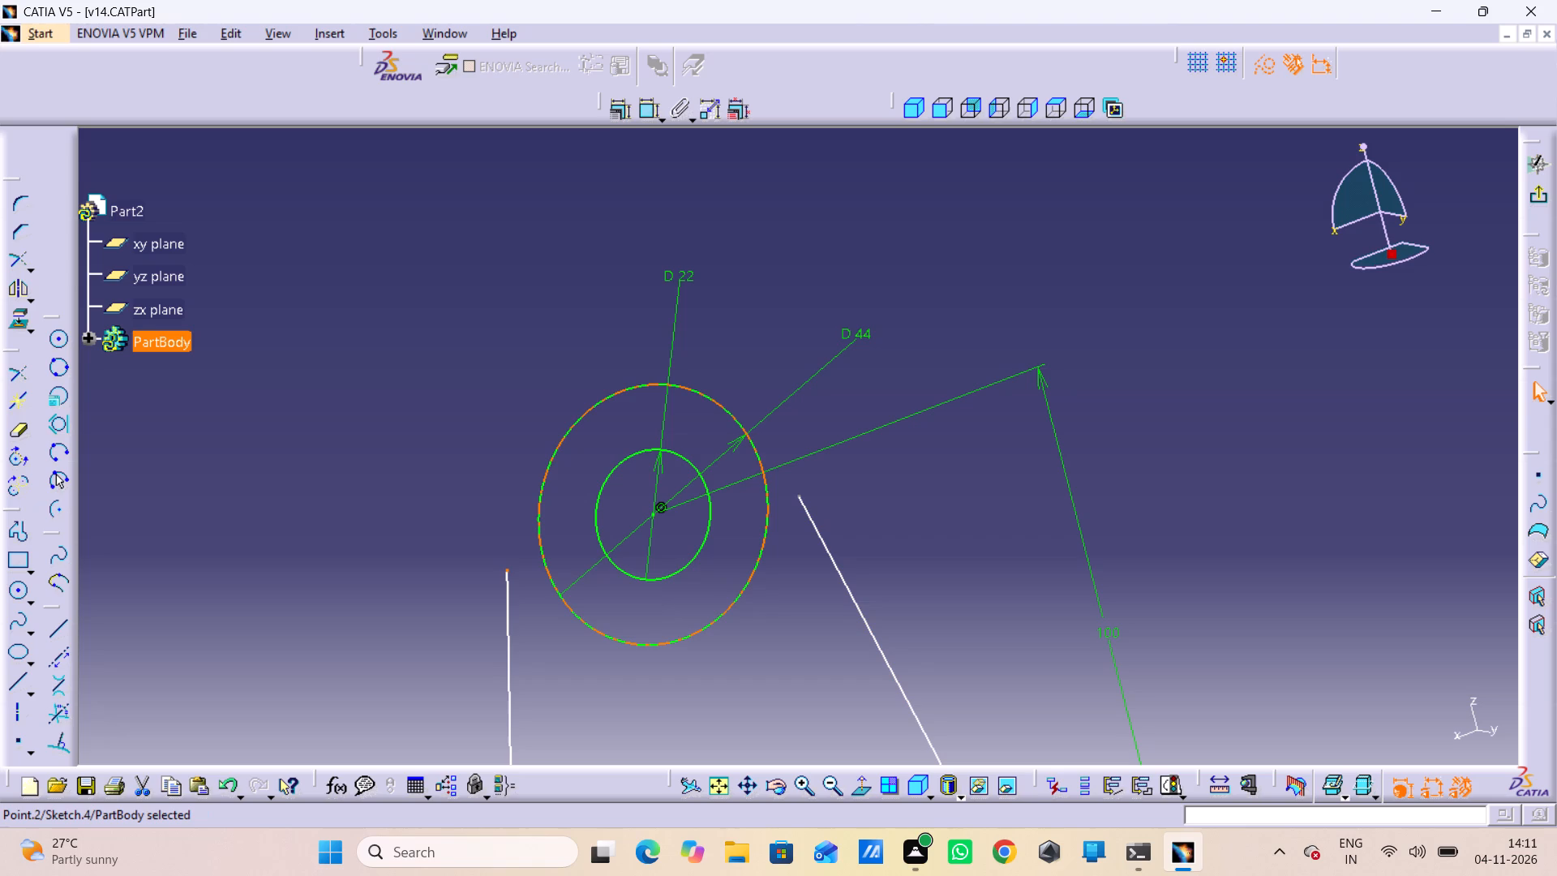
{"action": "left_click", "coordinate": [557, 391]}
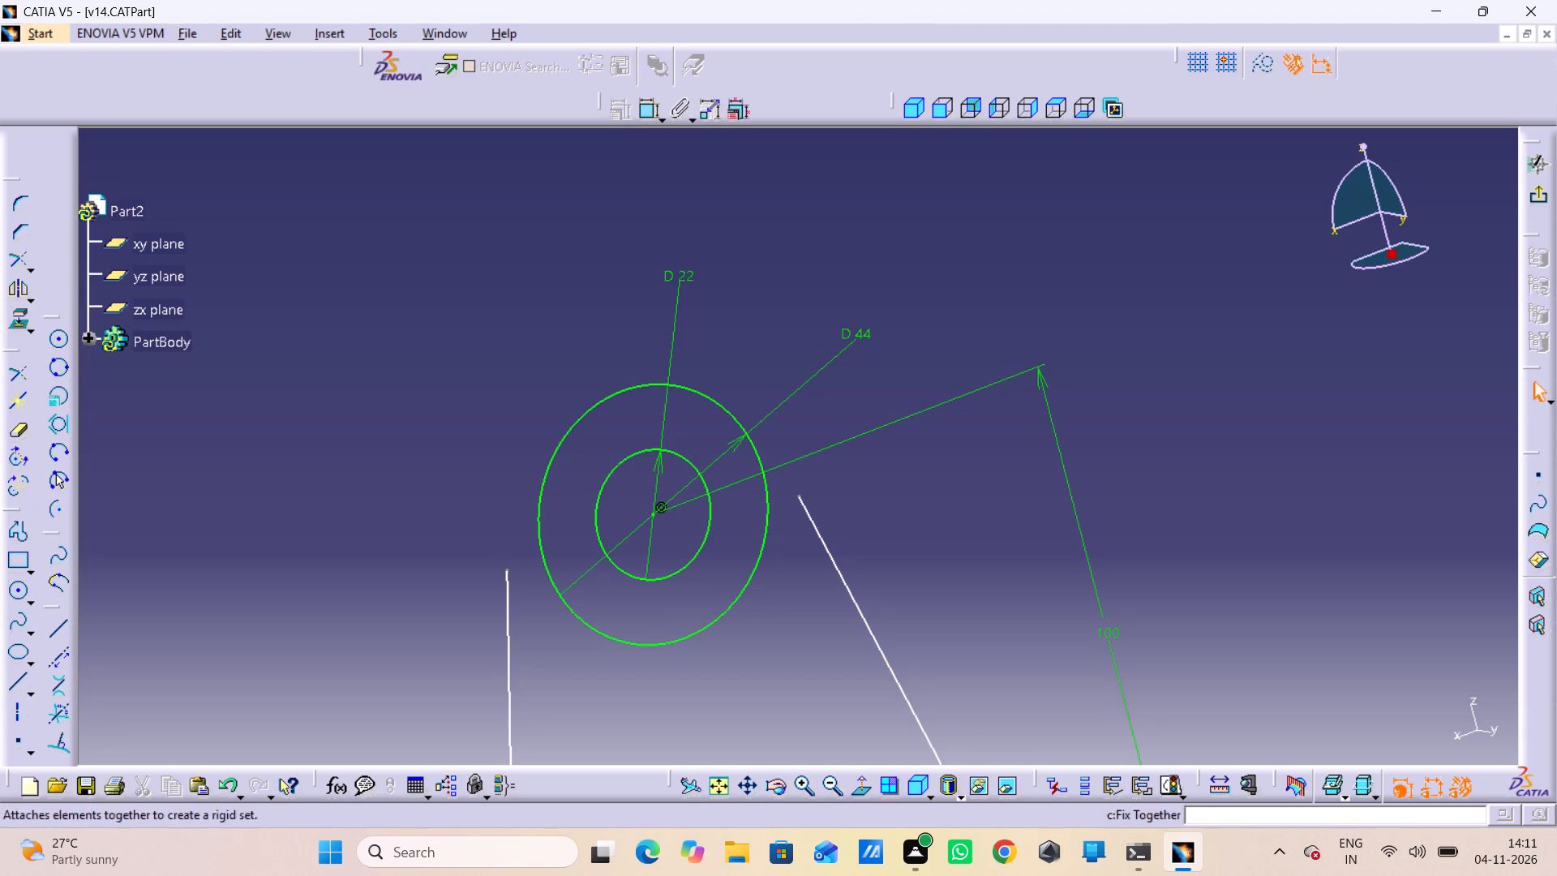
{"action": "double_click", "coordinate": [646, 120]}
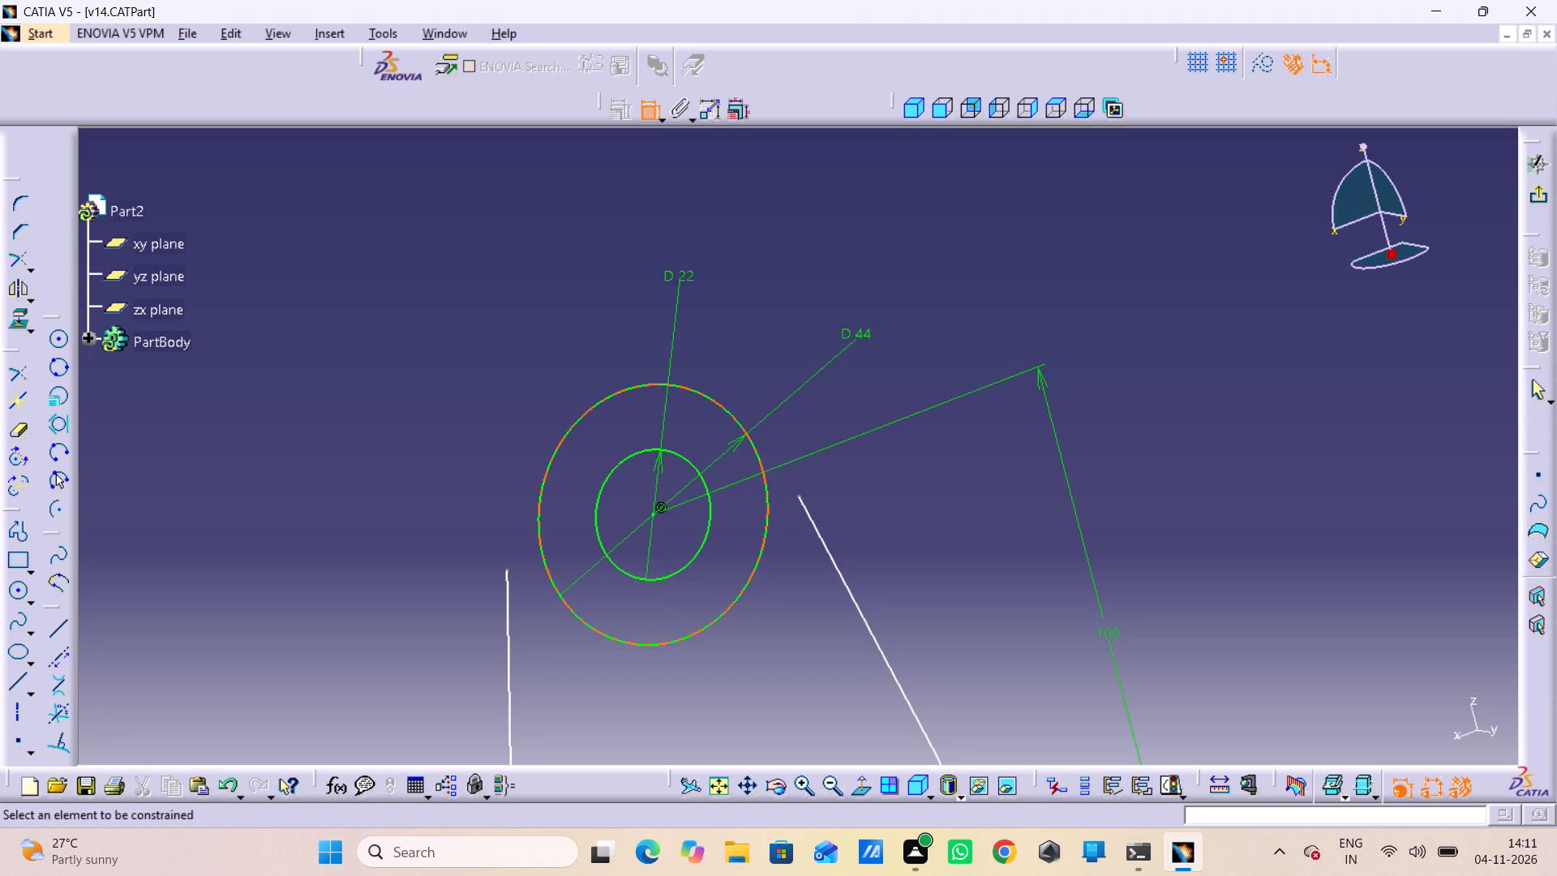
{"action": "left_click", "coordinate": [508, 569]}
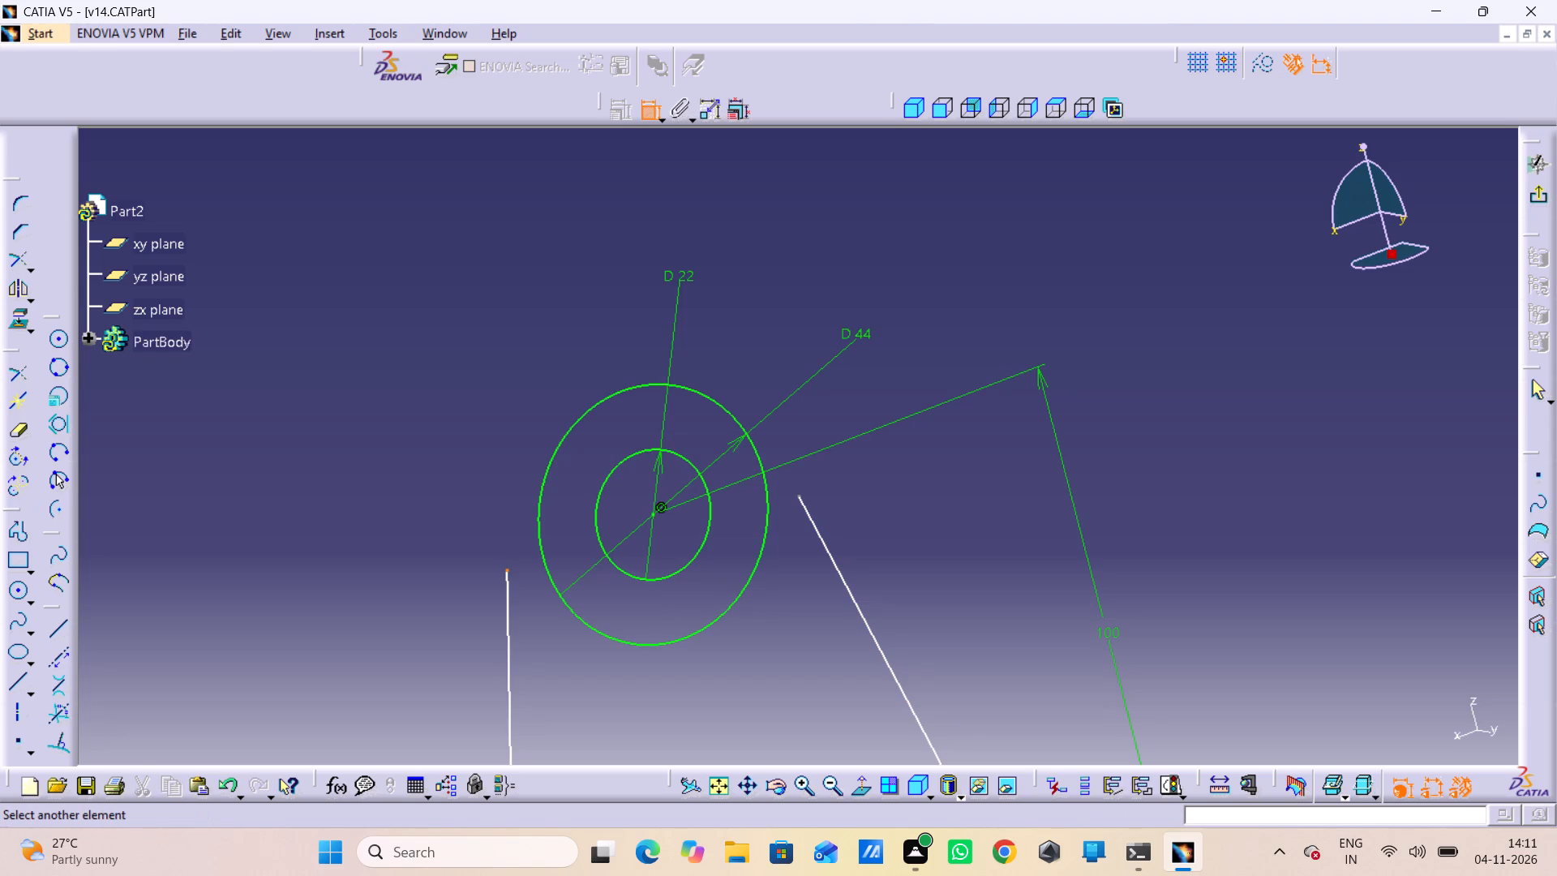
{"action": "right_click", "coordinate": [554, 500]}
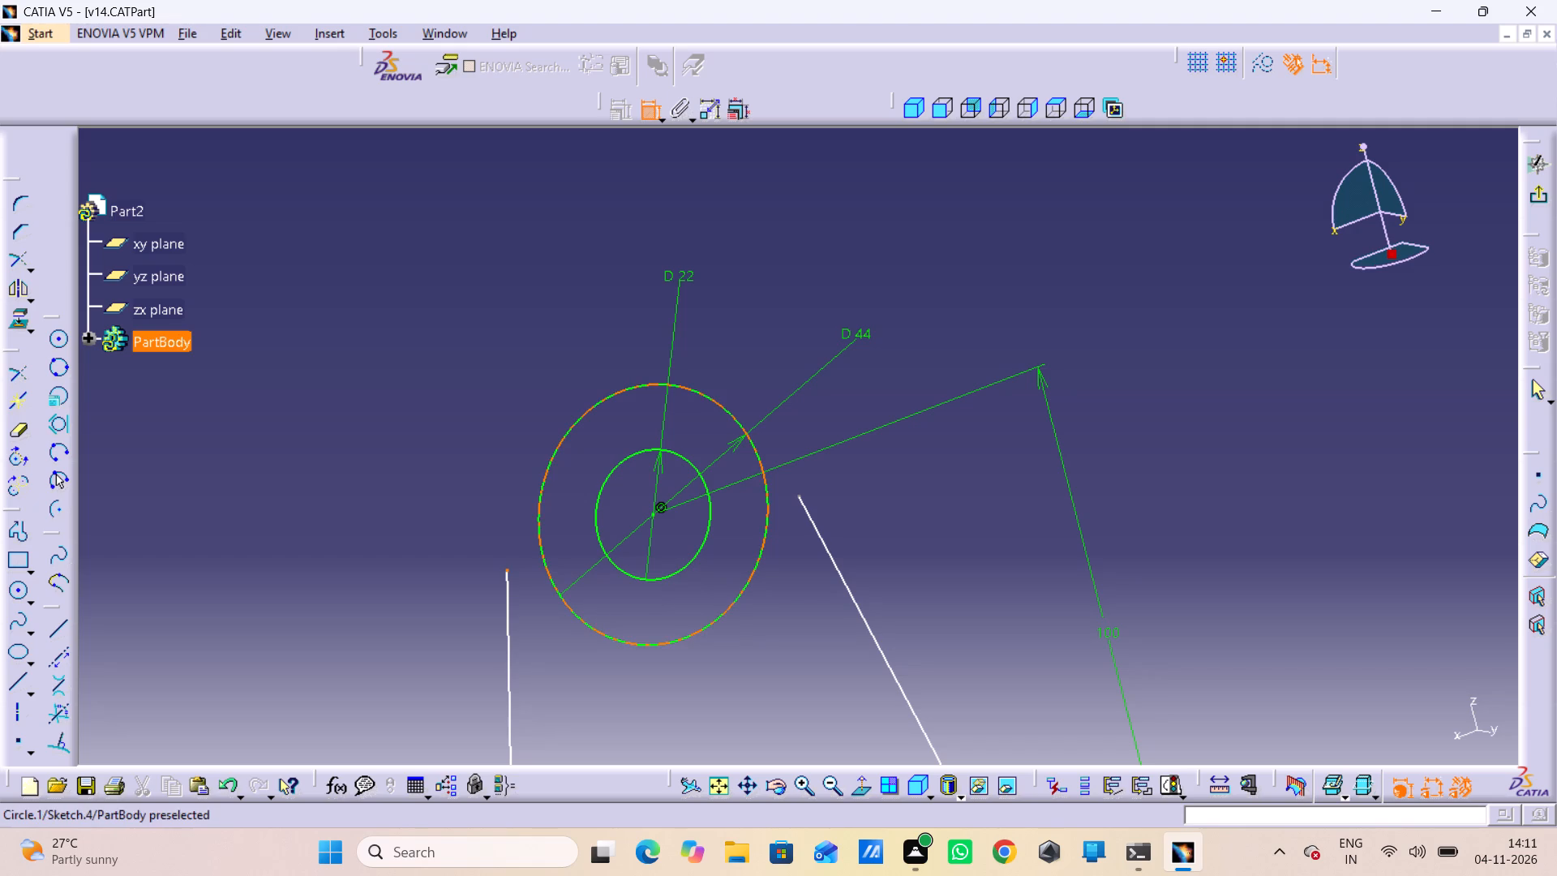
{"action": "left_click", "coordinate": [545, 473]}
{"action": "right_click", "coordinate": [416, 508]}
{"action": "left_click", "coordinate": [560, 687]}
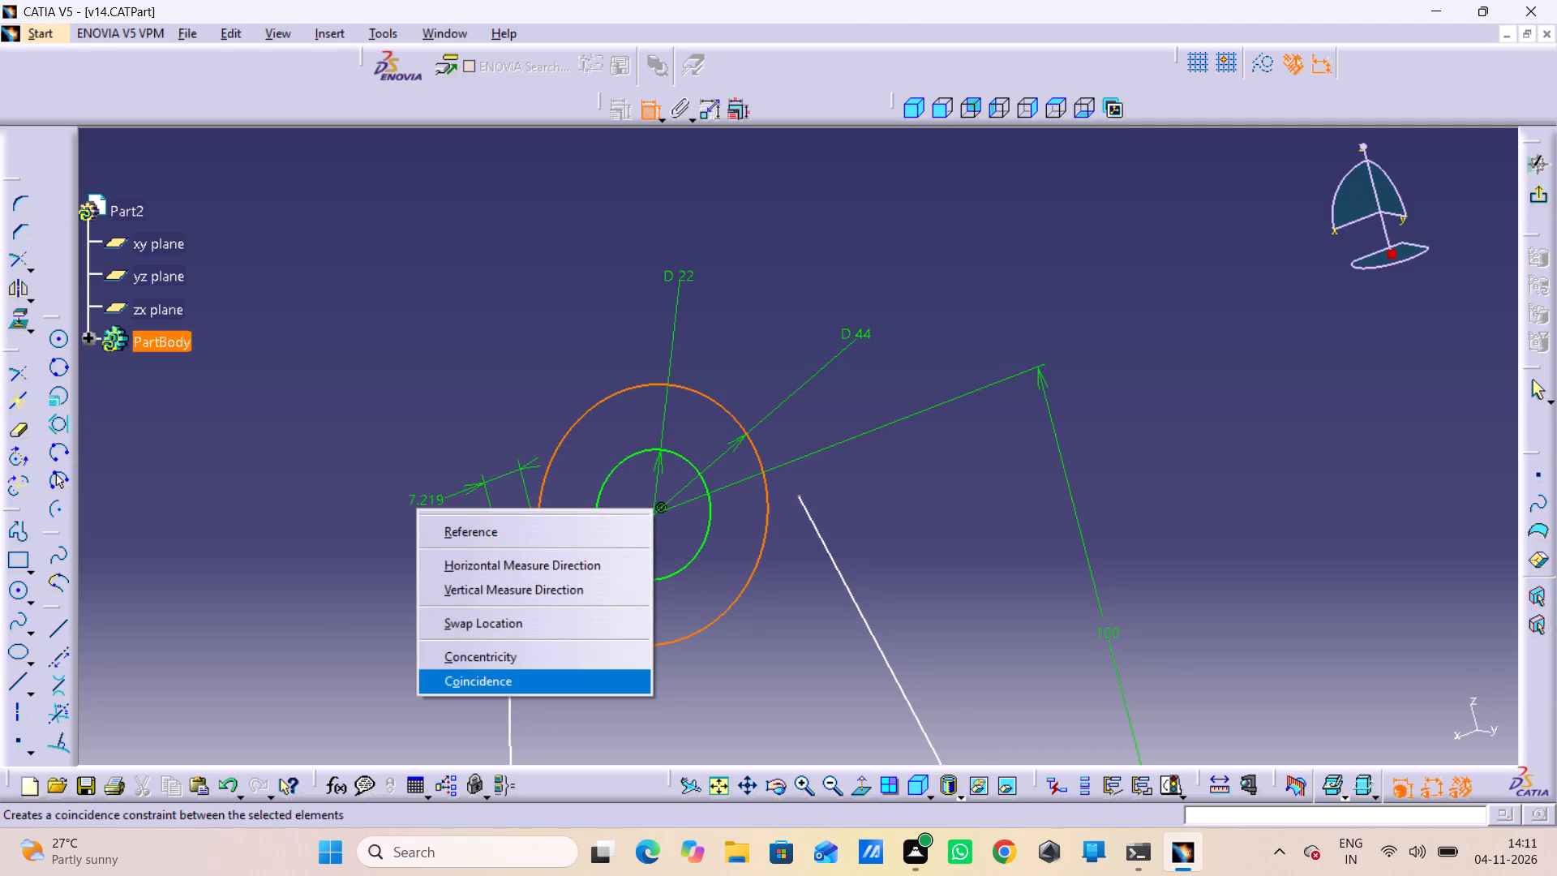
Constrain the upper endpoint of the right slanted line to be coincident with the 44 mm circle.
{"action": "left_click", "coordinate": [770, 485]}
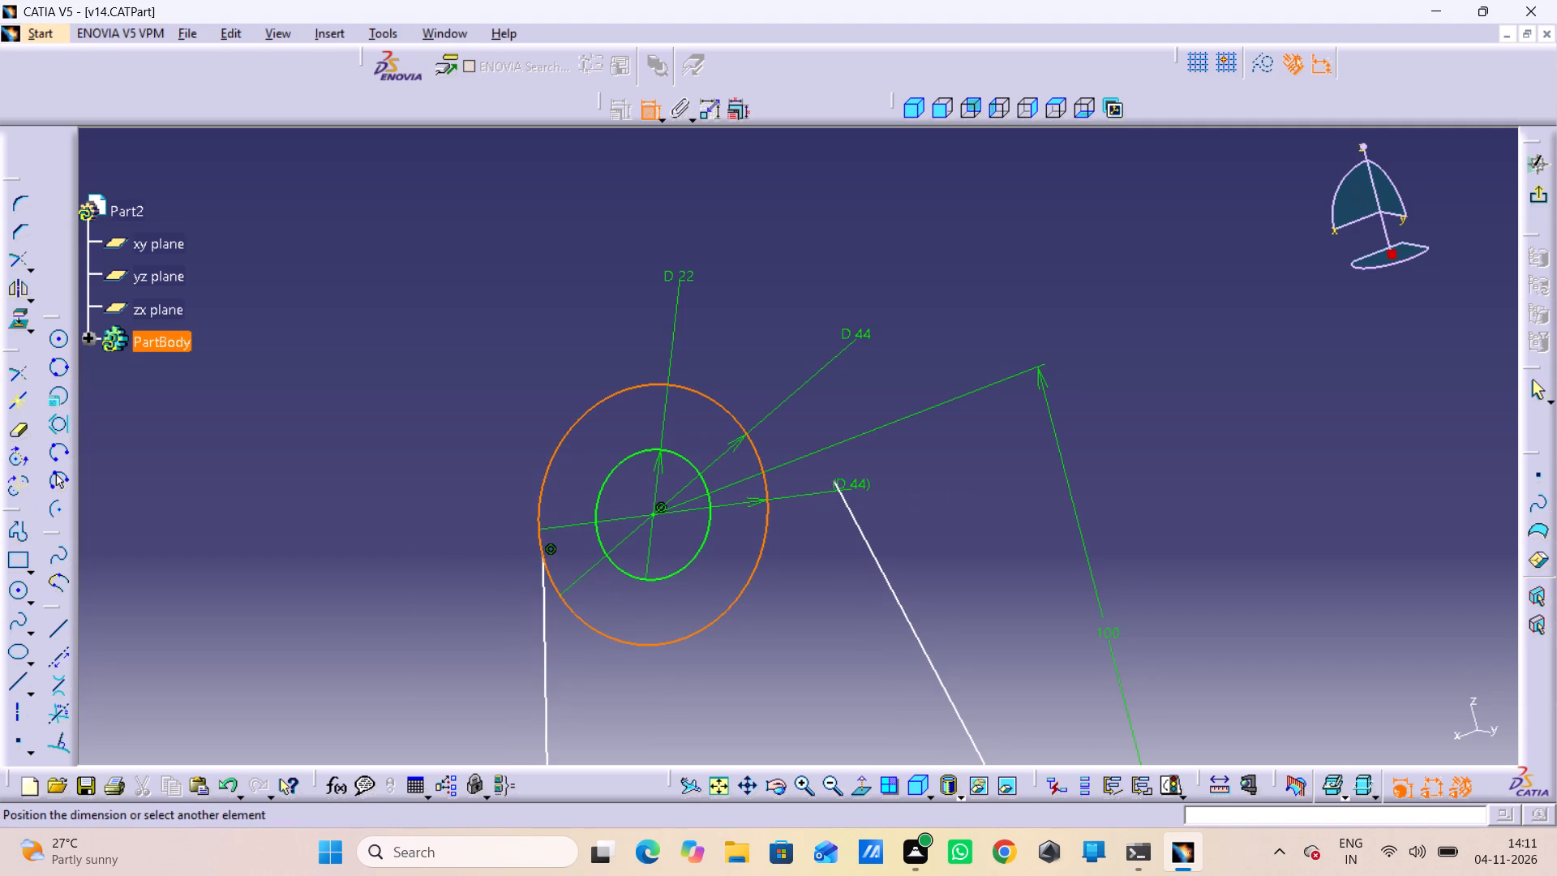
{"action": "left_click", "coordinate": [834, 485]}
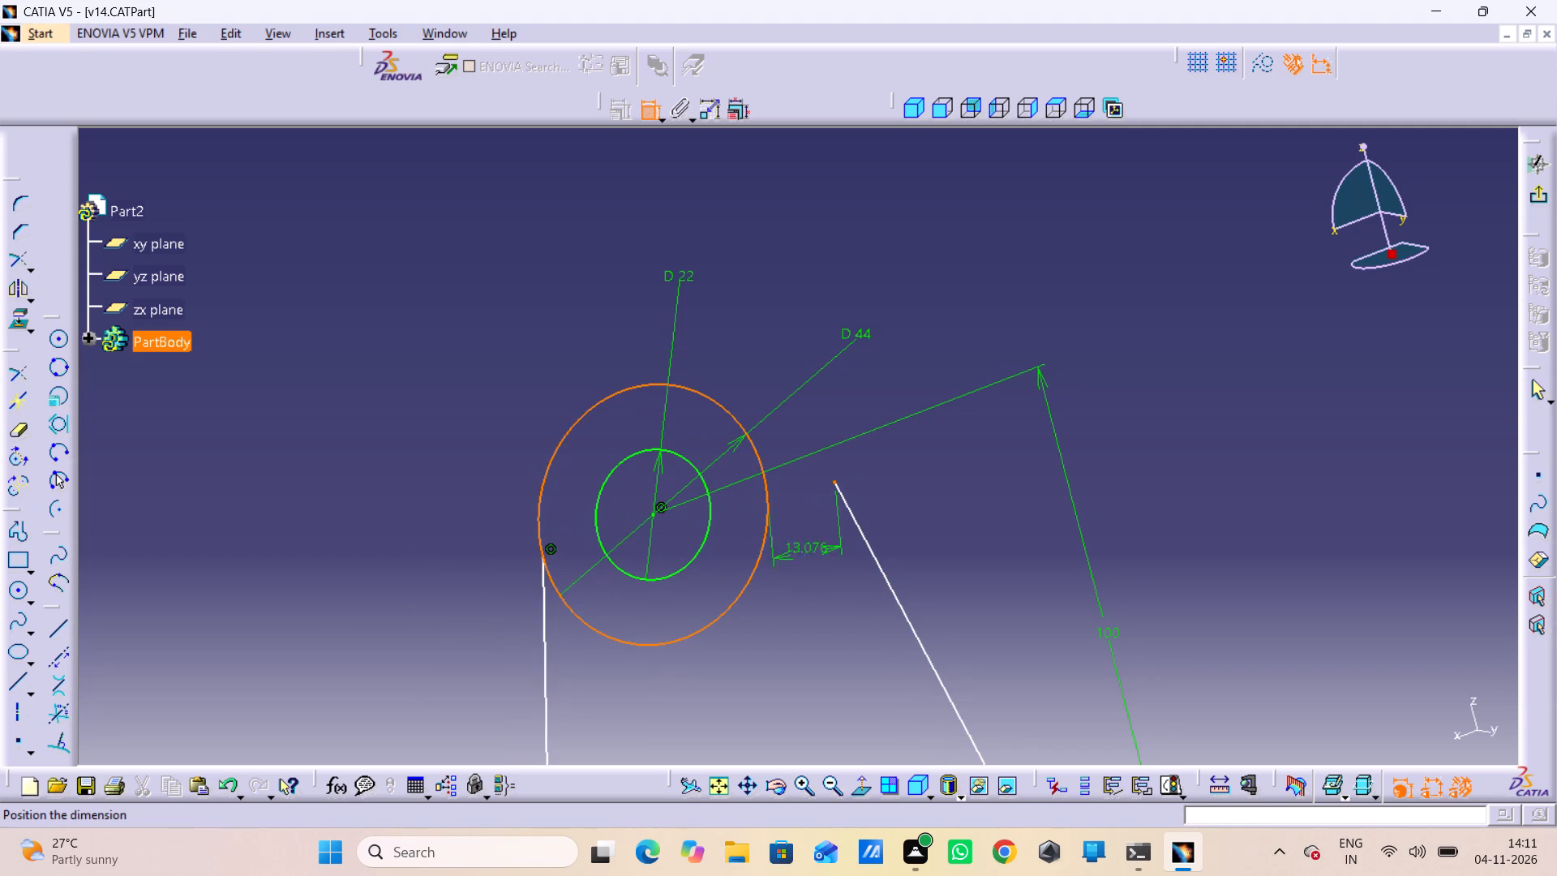
{"action": "right_click", "coordinate": [786, 534]}
{"action": "left_click", "coordinate": [880, 704]}
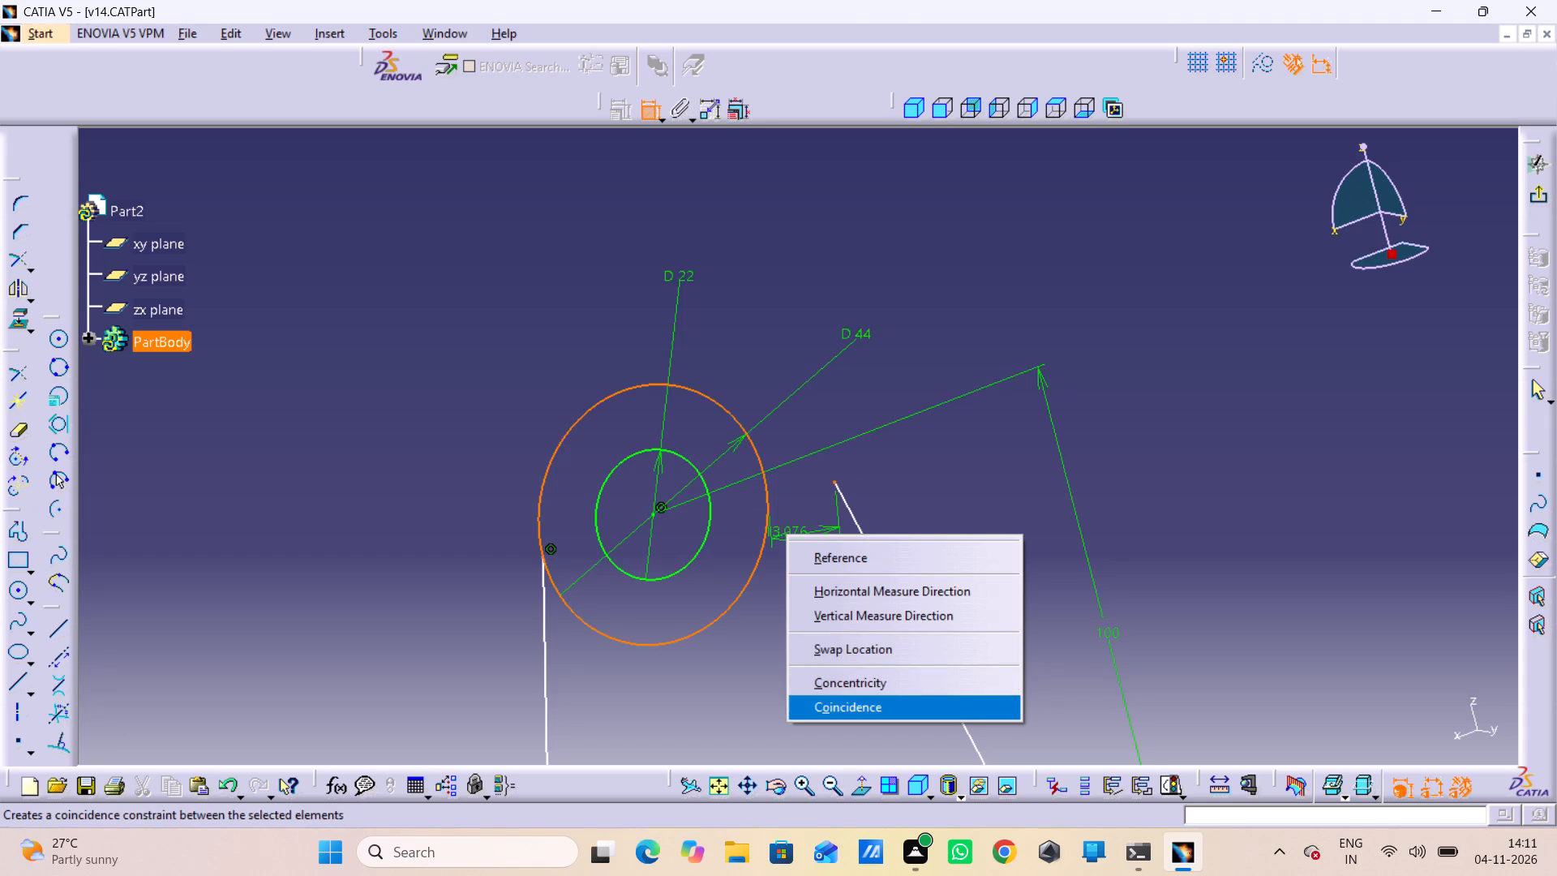
Make the profile's horizontal base line coincident with the plate's top edge.
{"action": "middle_click_drag", "start_coordinate": [879, 496], "coordinate": [932, 663]}
{"action": "right_click", "coordinate": [884, 496]}
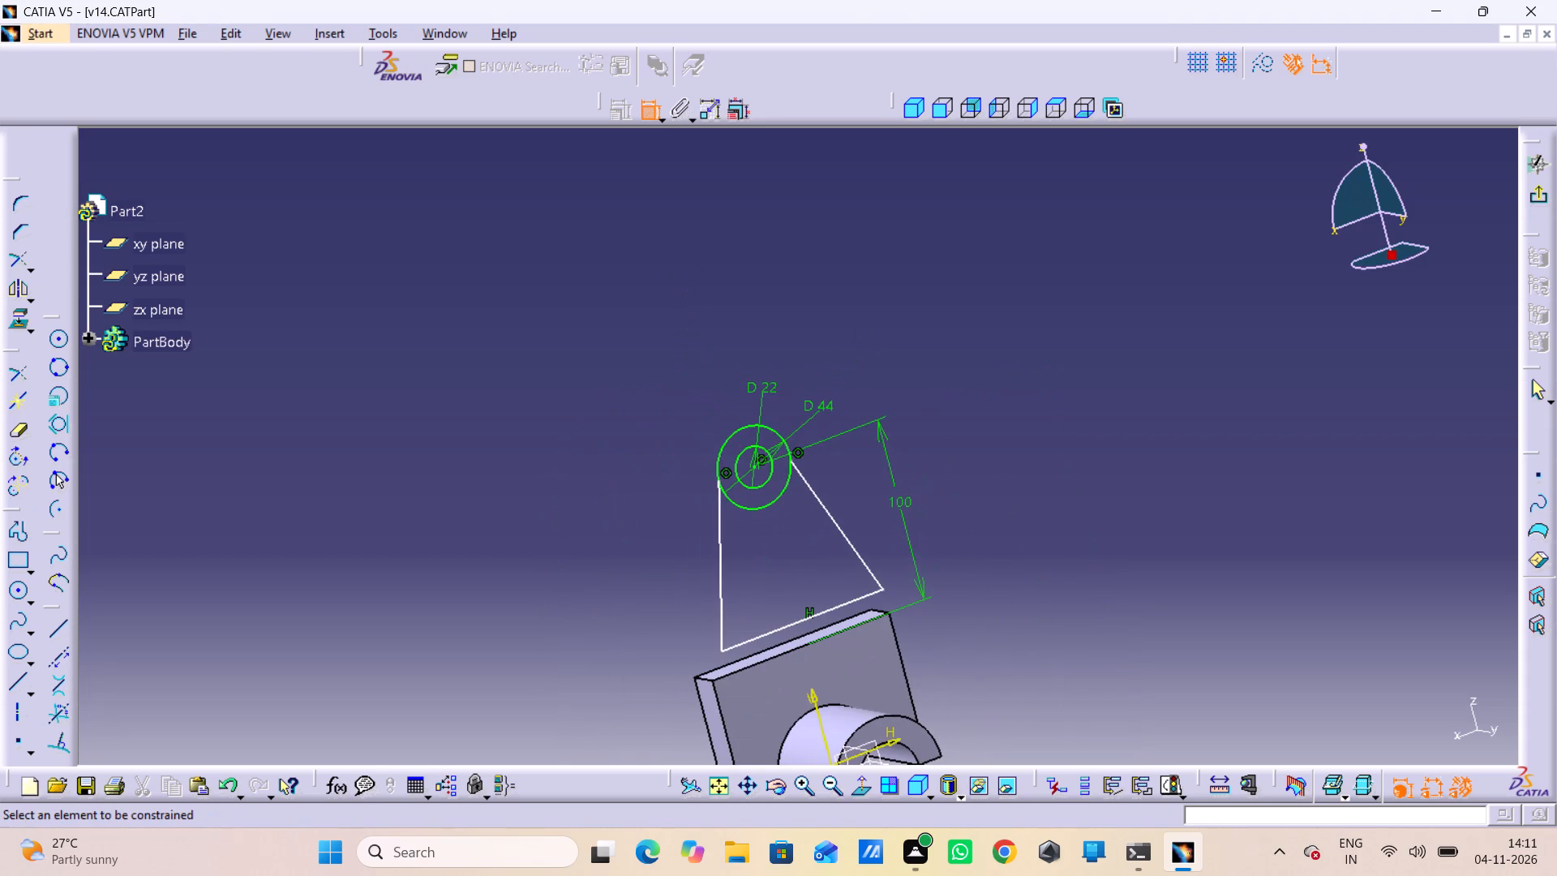
{"action": "left_click", "coordinate": [767, 636]}
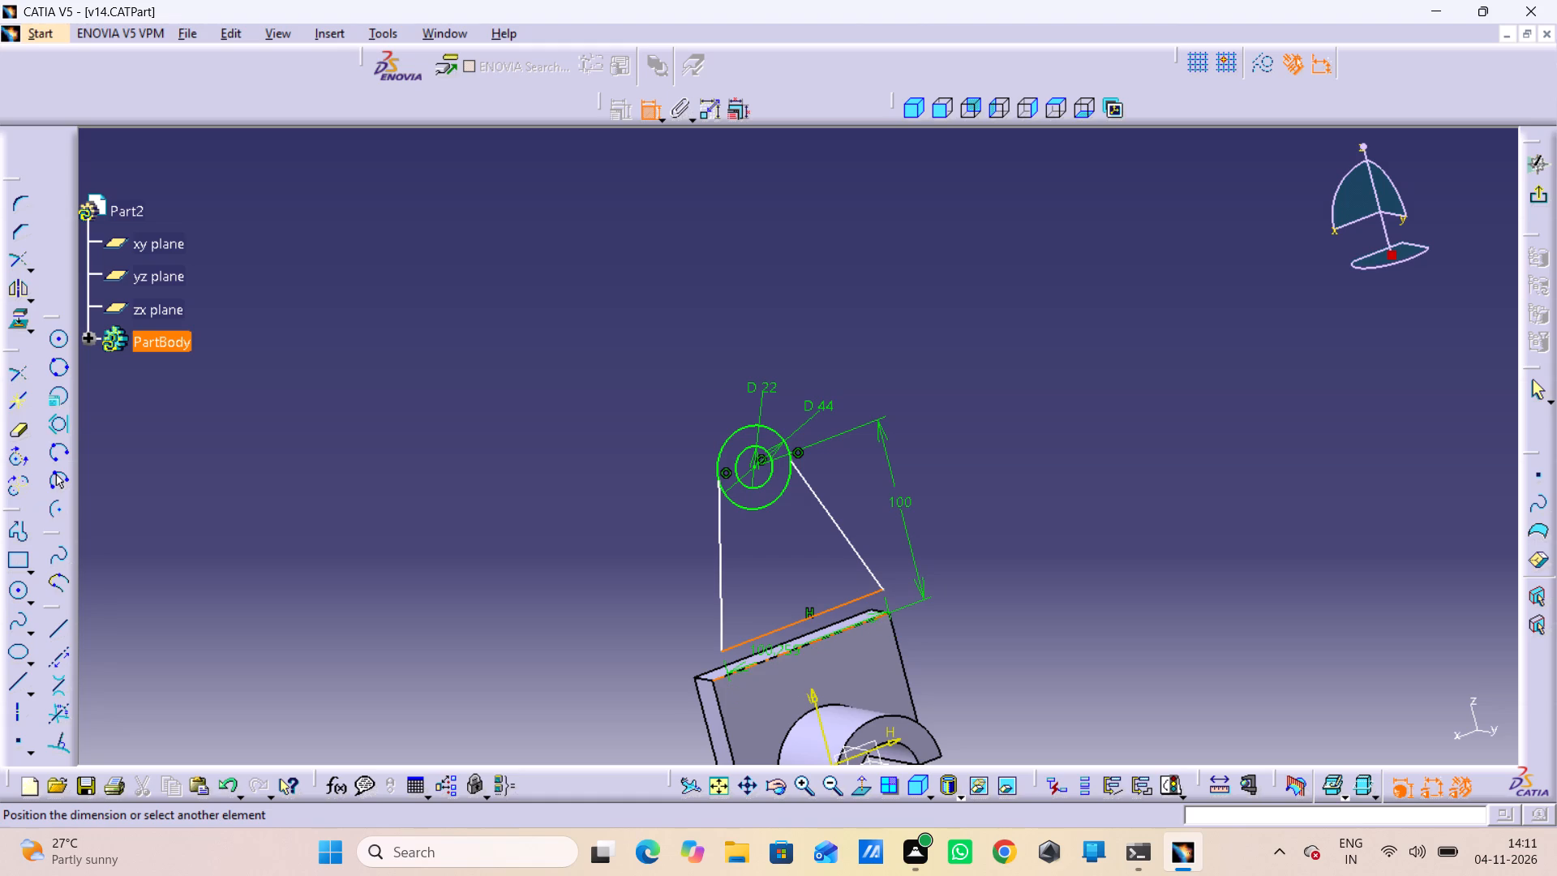
{"action": "left_click", "coordinate": [776, 655]}
{"action": "right_click", "coordinate": [1213, 580]}
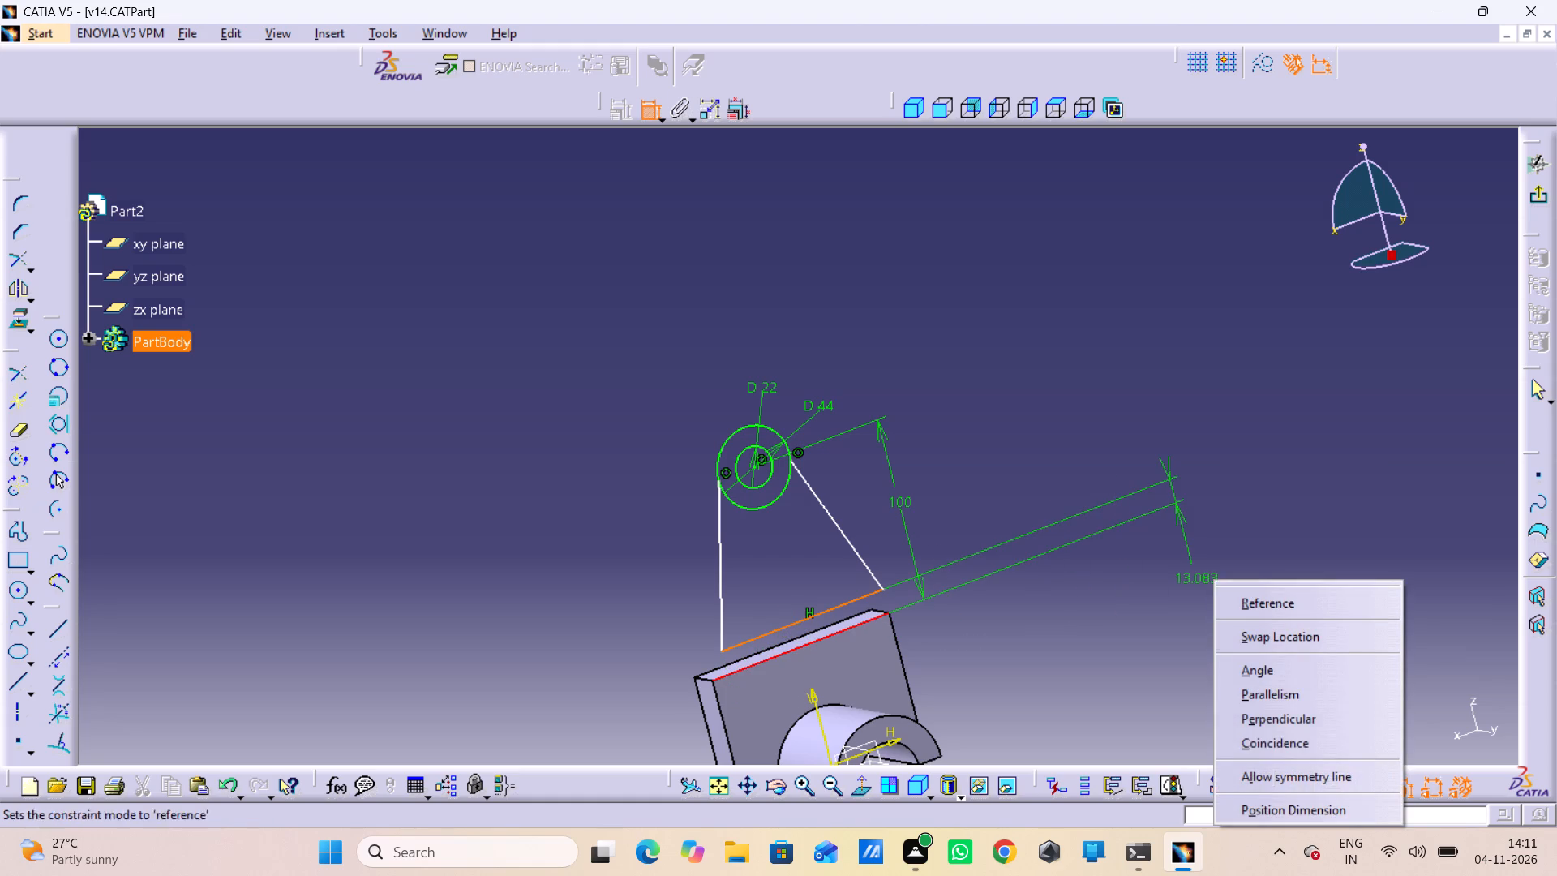
{"action": "left_click", "coordinate": [1276, 751]}
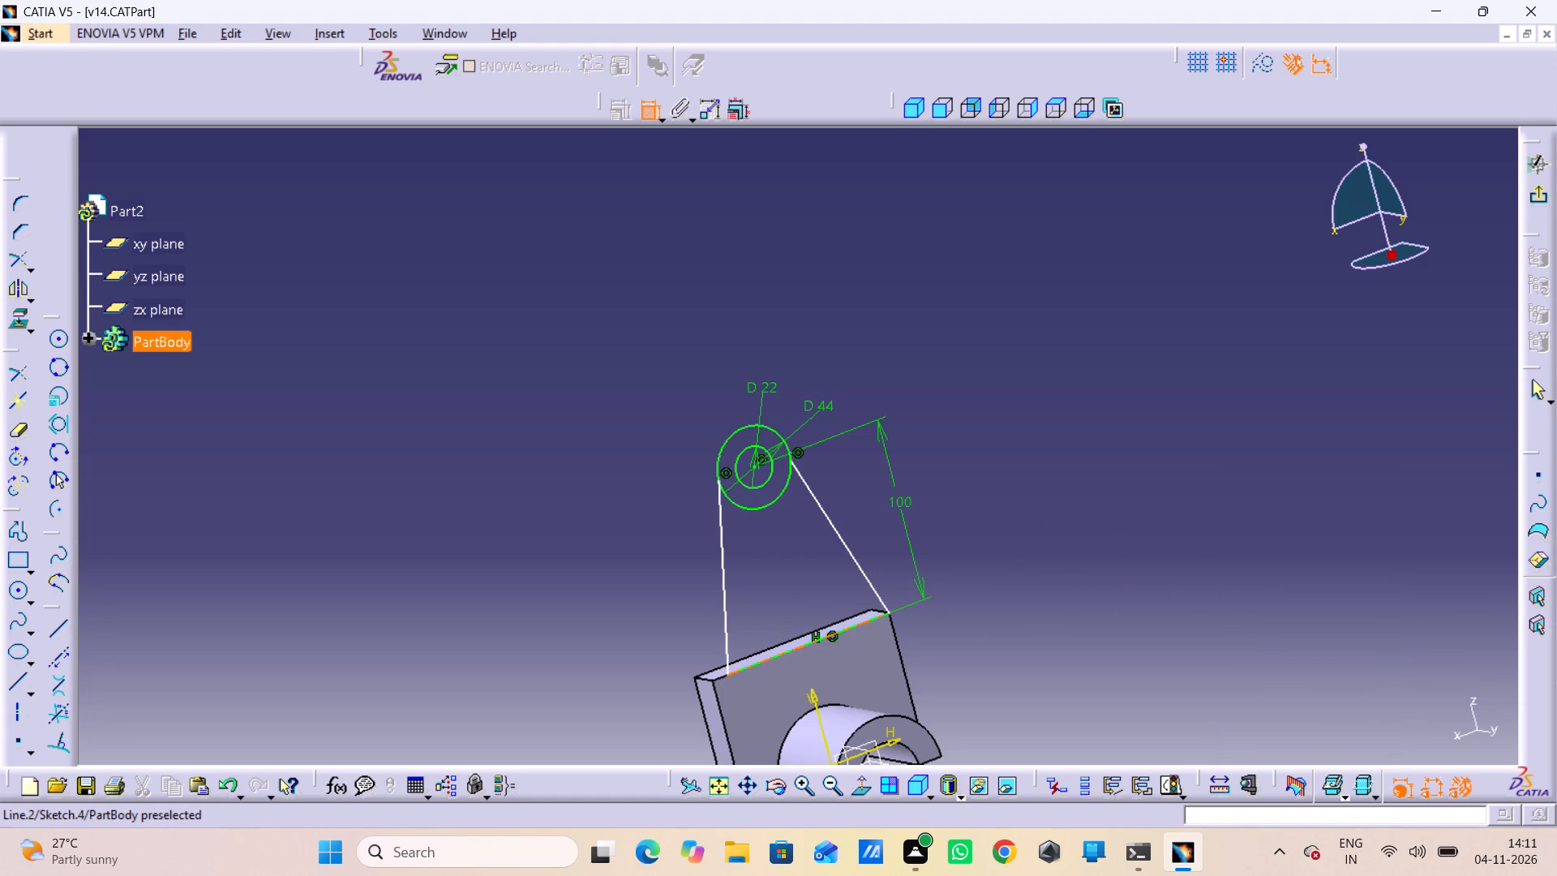
Constrain the lower endpoint of the left slanted line to coincide with the plate's upper-left corner in the normal sketch view.
{"action": "middle_click_drag", "start_coordinate": [735, 685], "coordinate": [736, 579]}
{"action": "right_click_drag", "start_coordinate": [736, 687], "coordinate": [736, 556]}
{"action": "scroll", "coordinate": [736, 687], "scroll_direction": "up", "scroll_amount": 1}
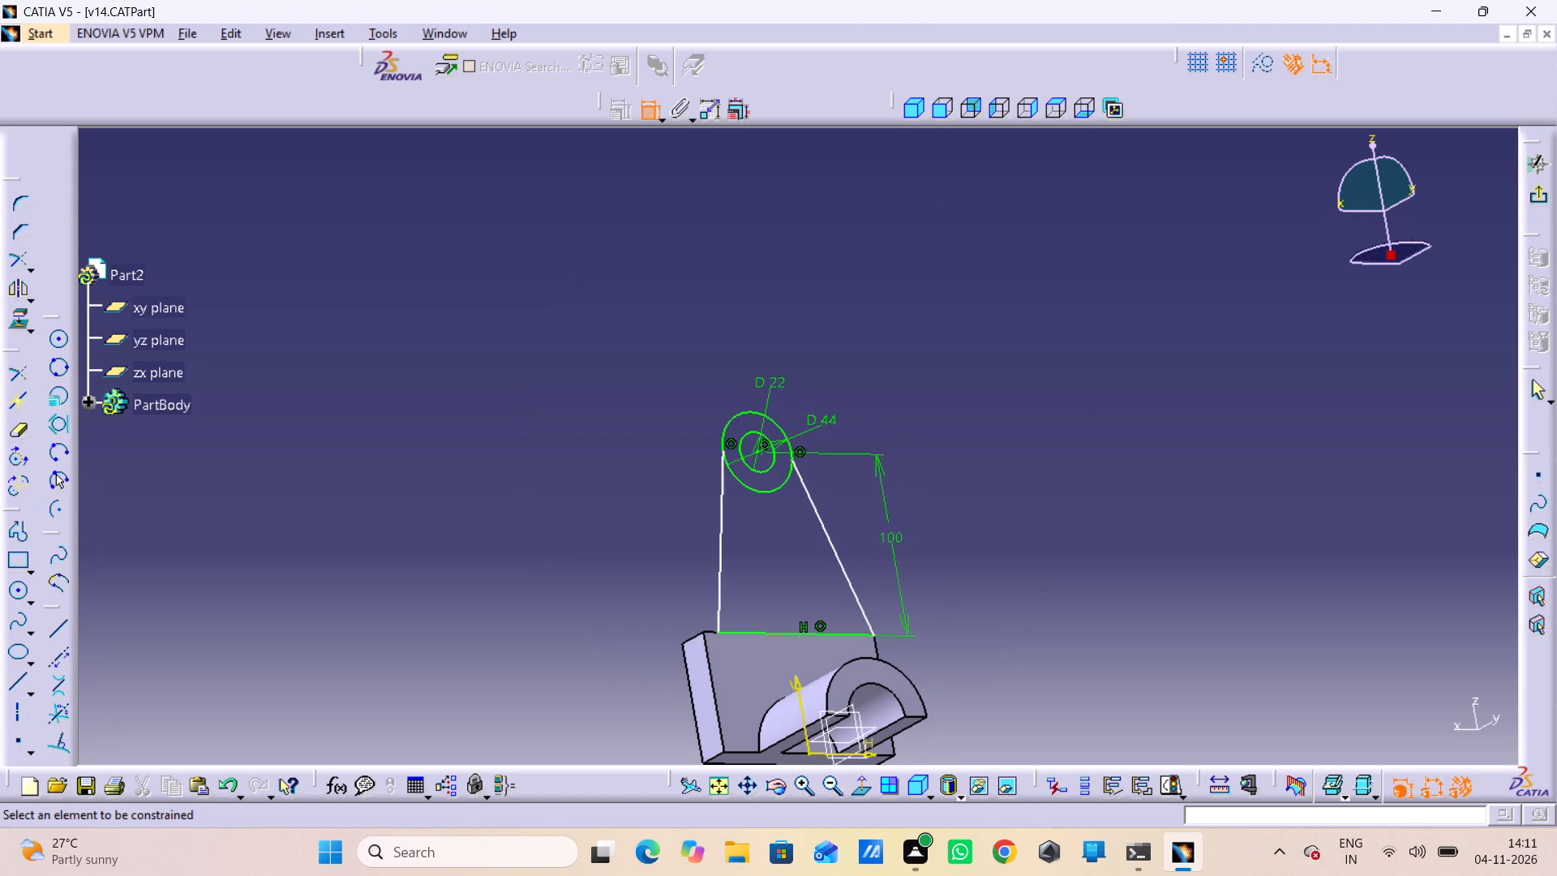
{"action": "left_click", "coordinate": [859, 797]}
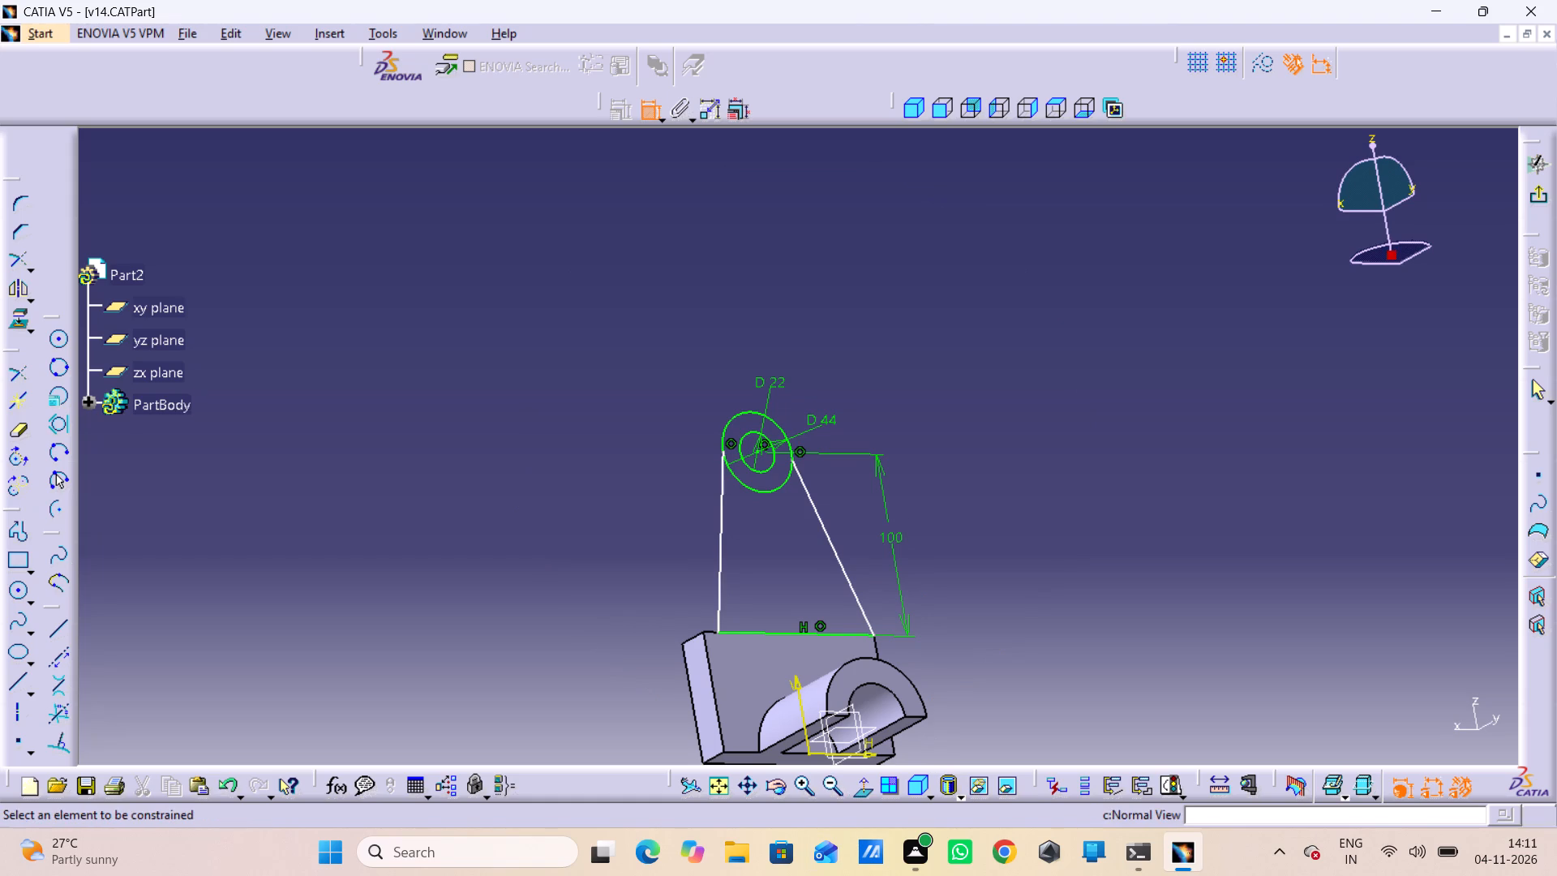
{"action": "middle_click_drag", "start_coordinate": [1057, 680], "coordinate": [1051, 504]}
{"action": "right_click", "coordinate": [1068, 681]}
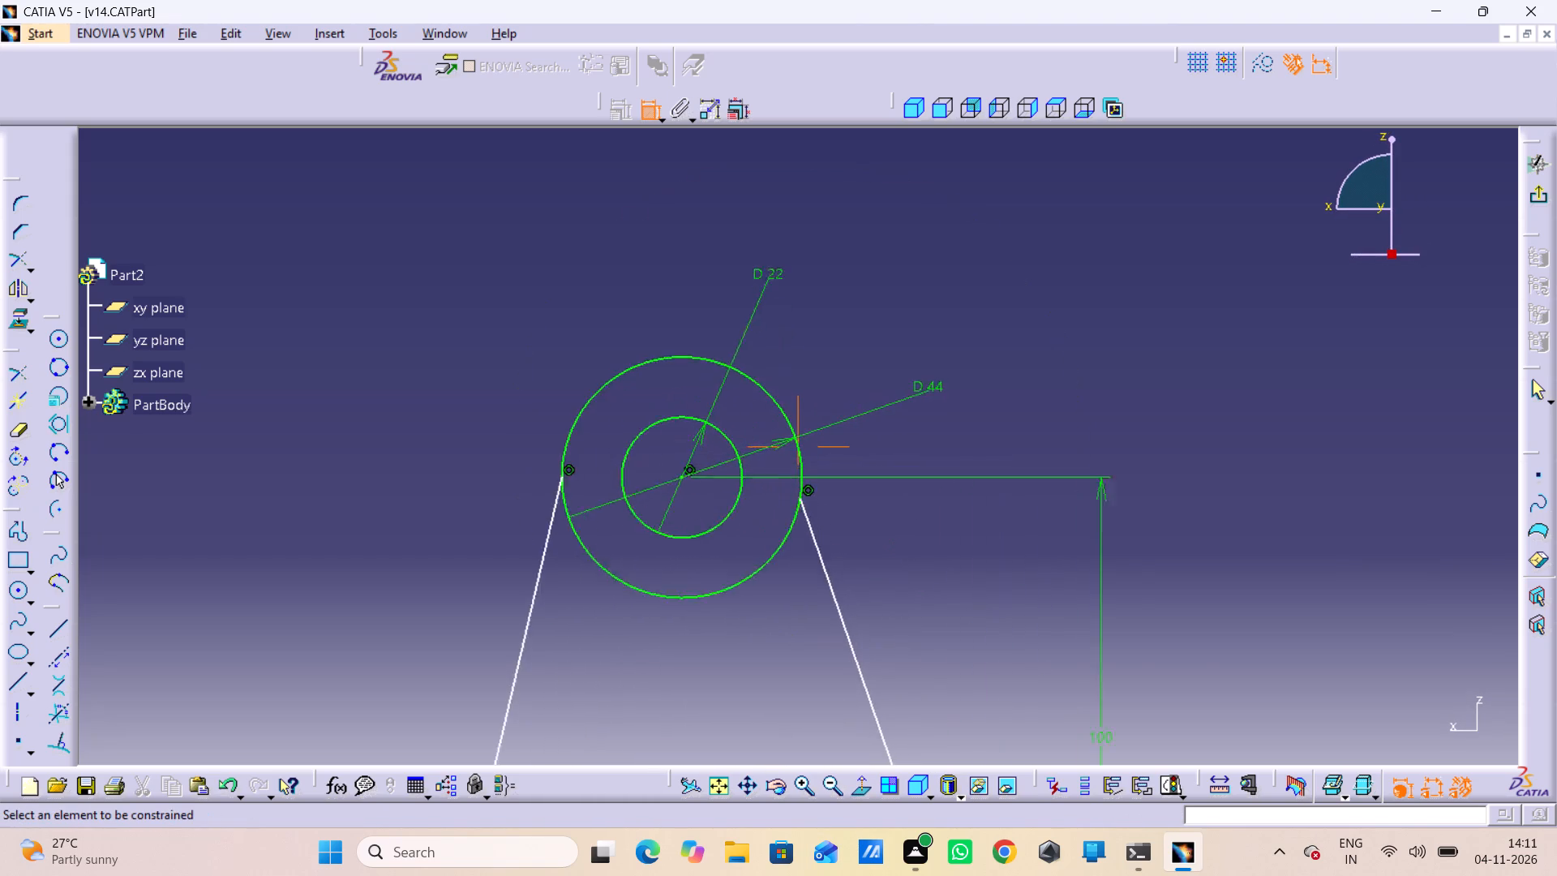
{"action": "middle_click_drag", "start_coordinate": [1051, 504], "coordinate": [1040, 470]}
{"action": "middle_click_drag", "start_coordinate": [1105, 744], "coordinate": [1205, 443]}
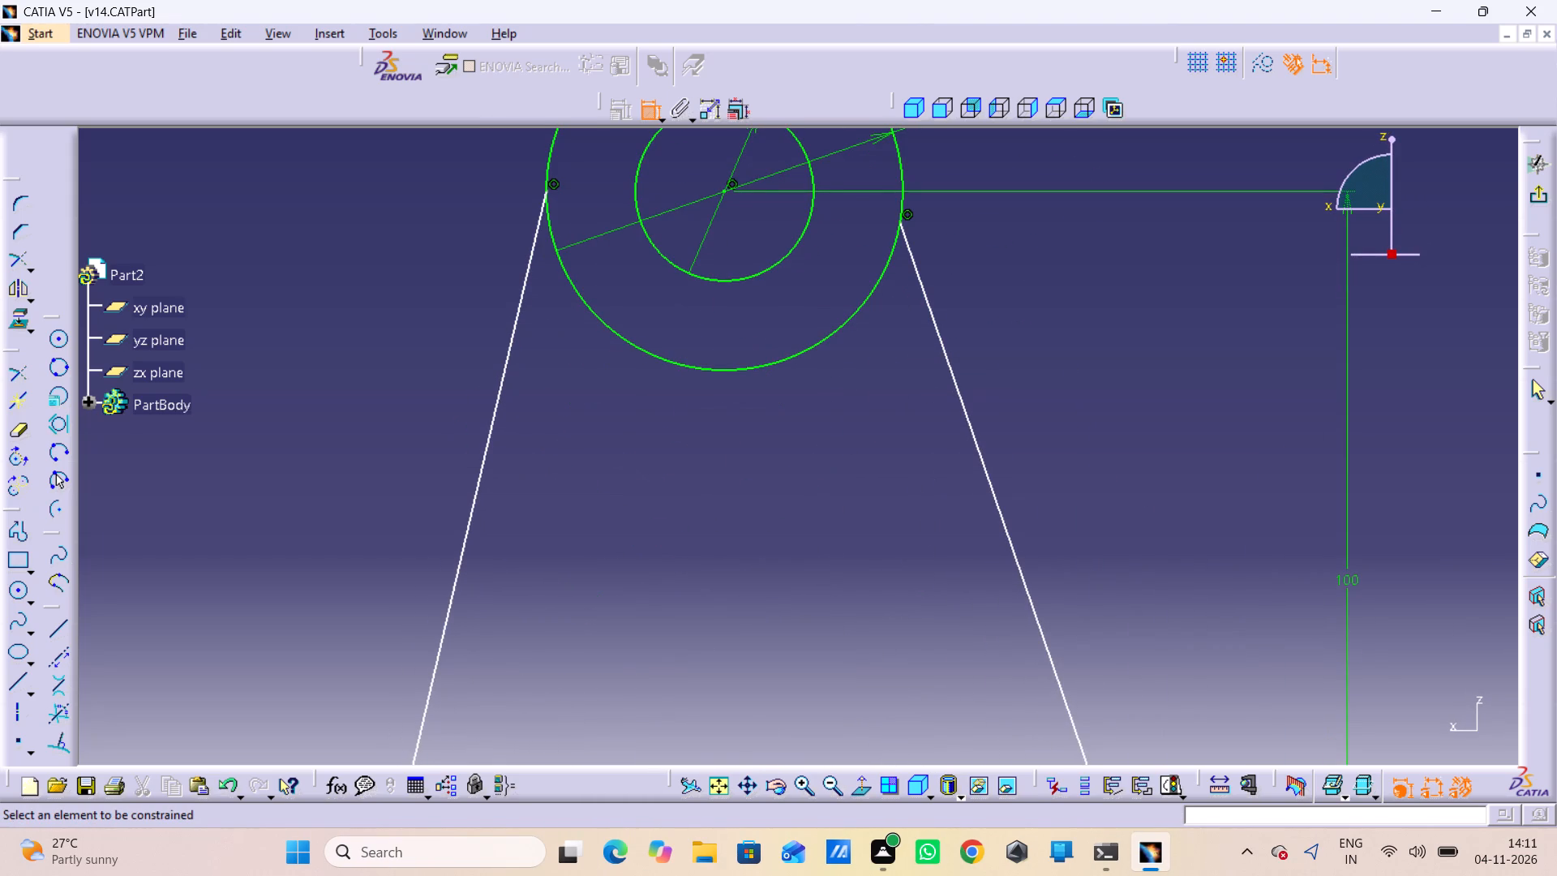
{"action": "middle_click_drag", "start_coordinate": [1142, 498], "coordinate": [1152, 381]}
{"action": "middle_click_drag", "start_coordinate": [1186, 565], "coordinate": [1238, 330]}
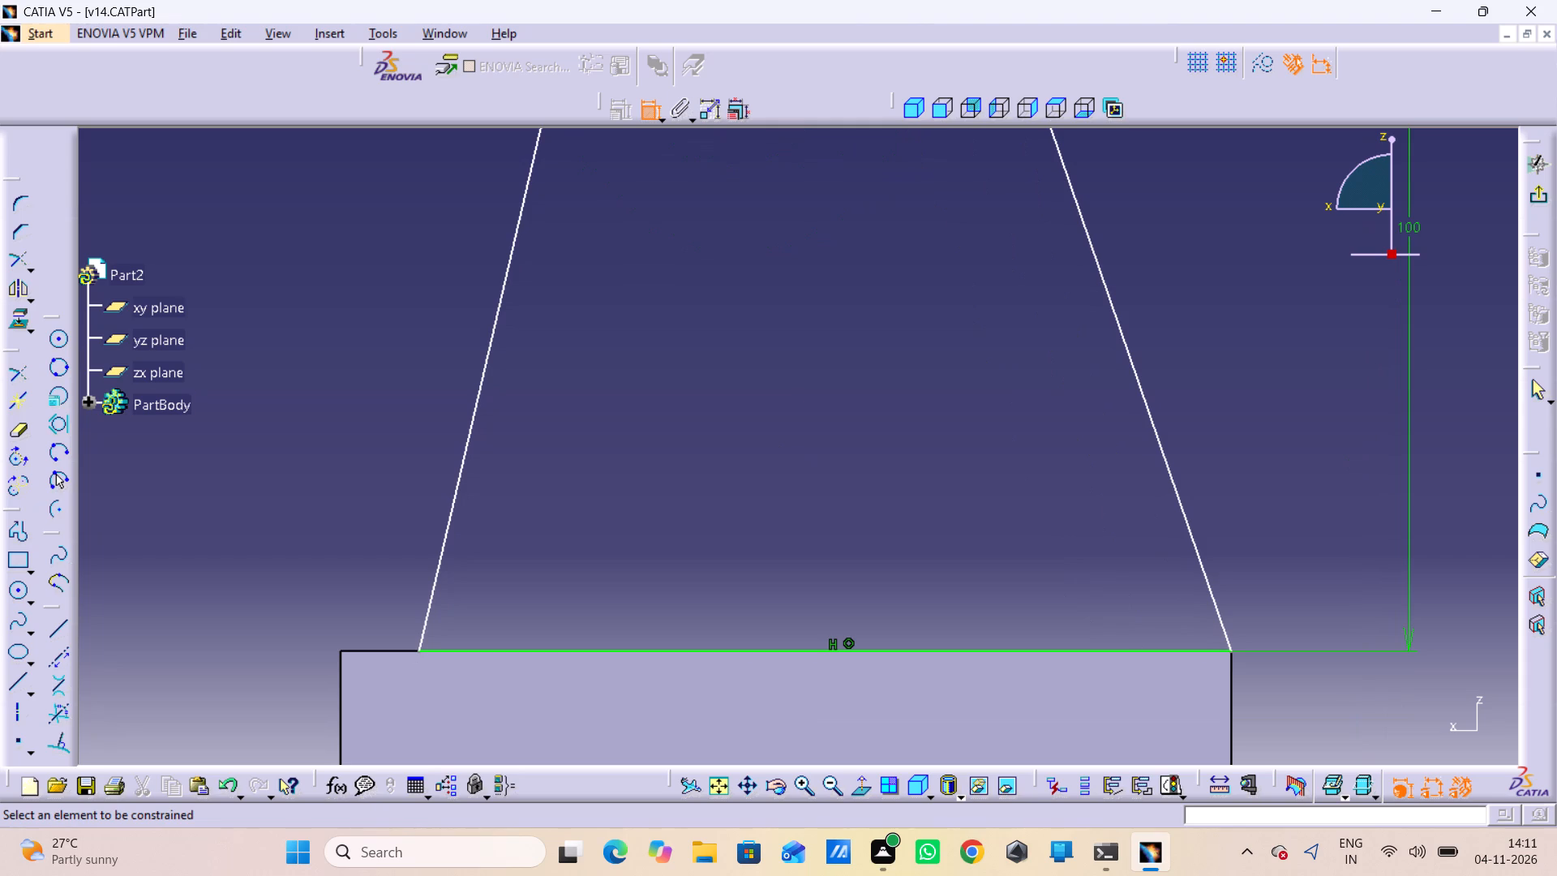
{"action": "left_click", "coordinate": [420, 650]}
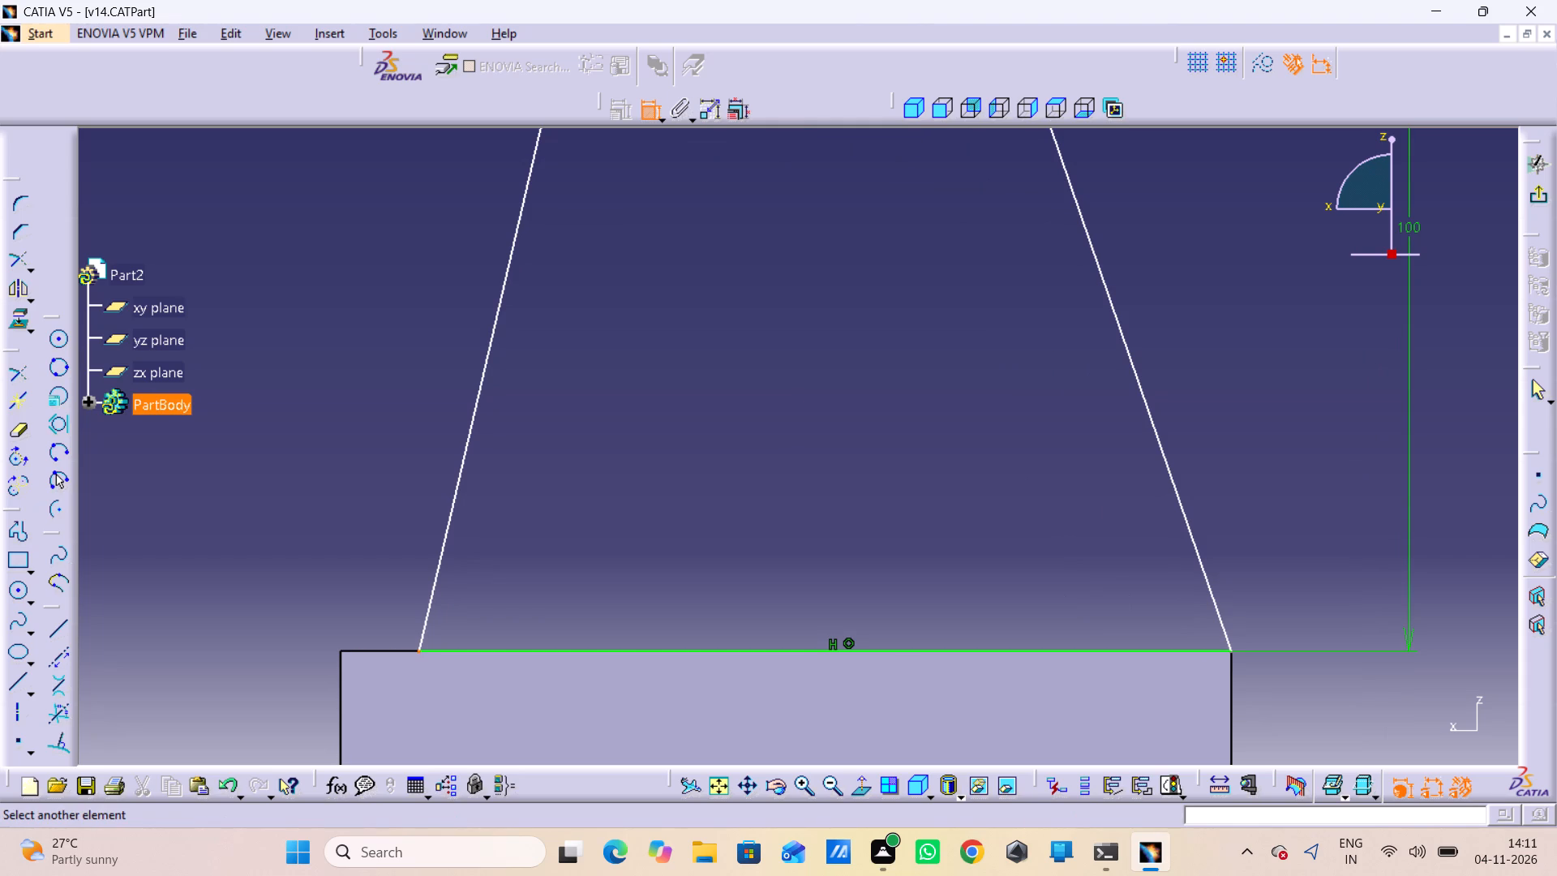
{"action": "left_click", "coordinate": [344, 651]}
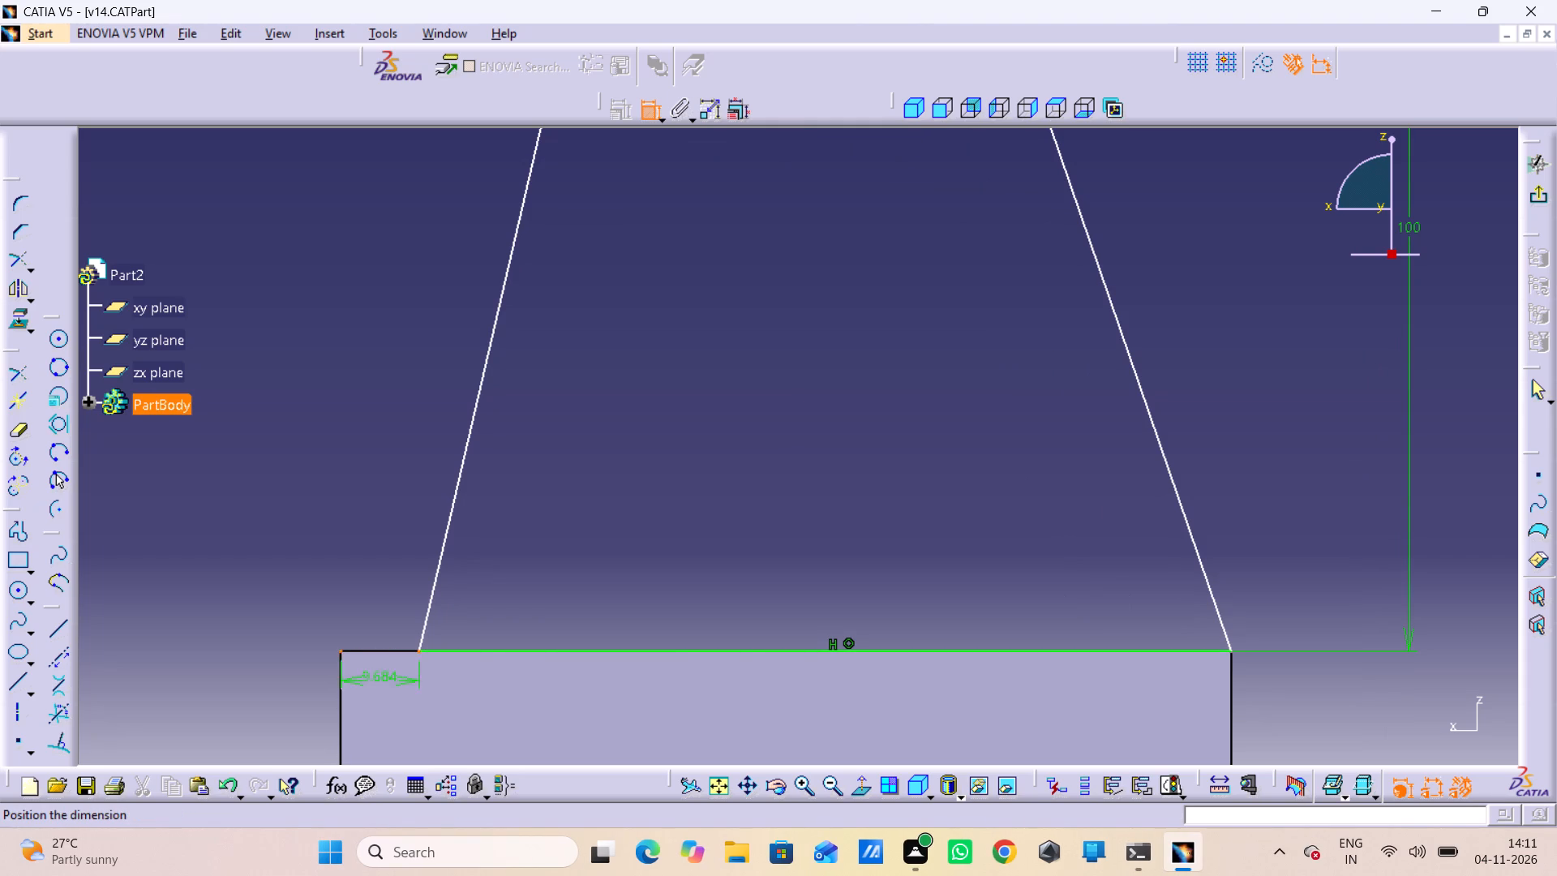
{"action": "right_click", "coordinate": [254, 554]}
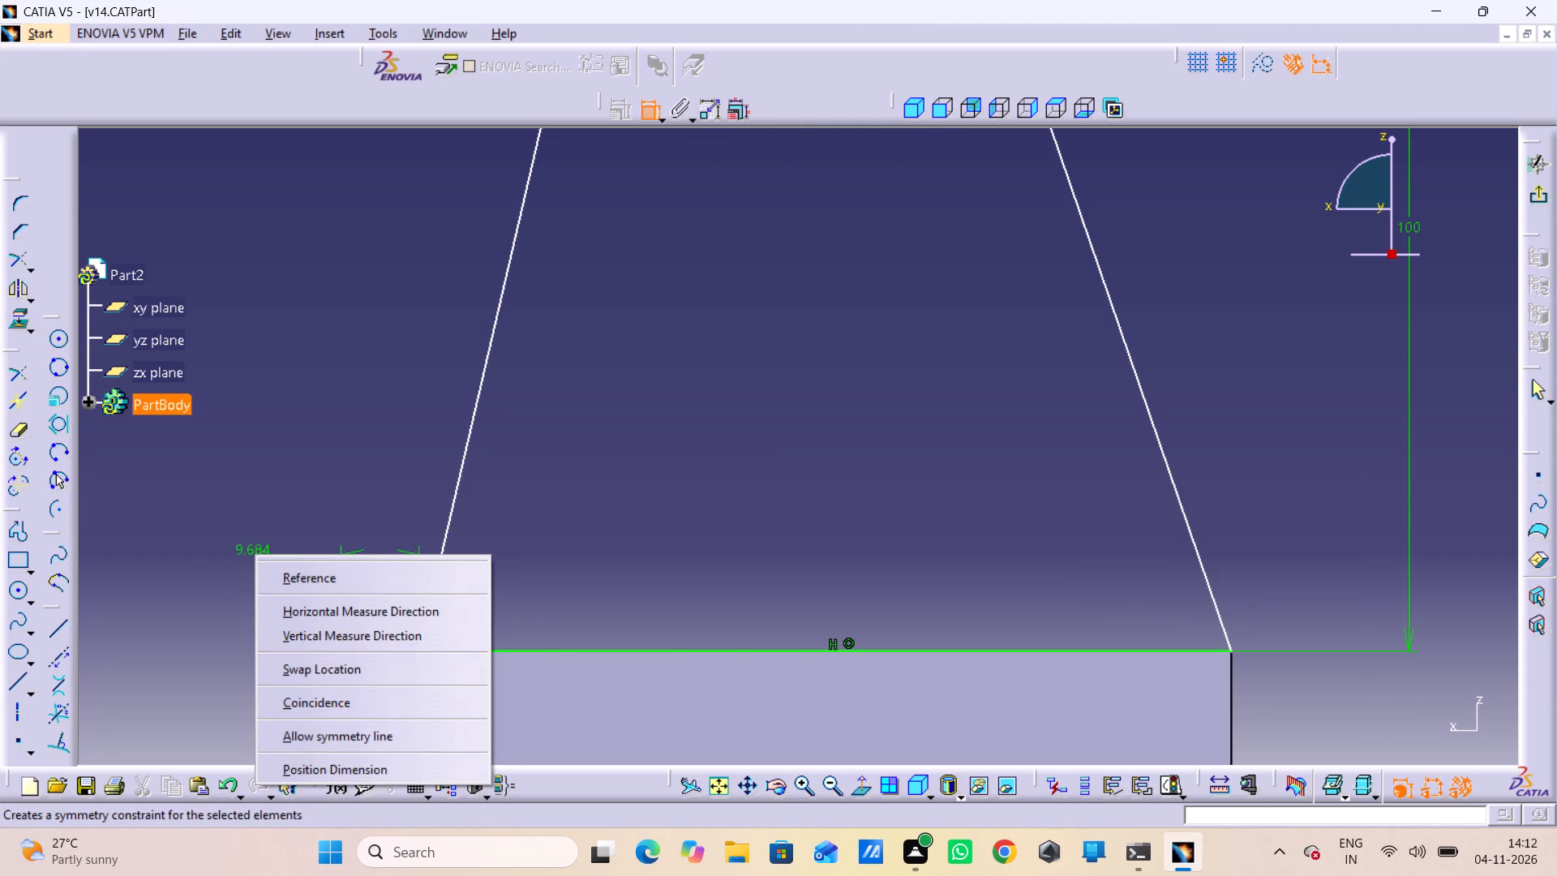
{"action": "left_click", "coordinate": [354, 706]}
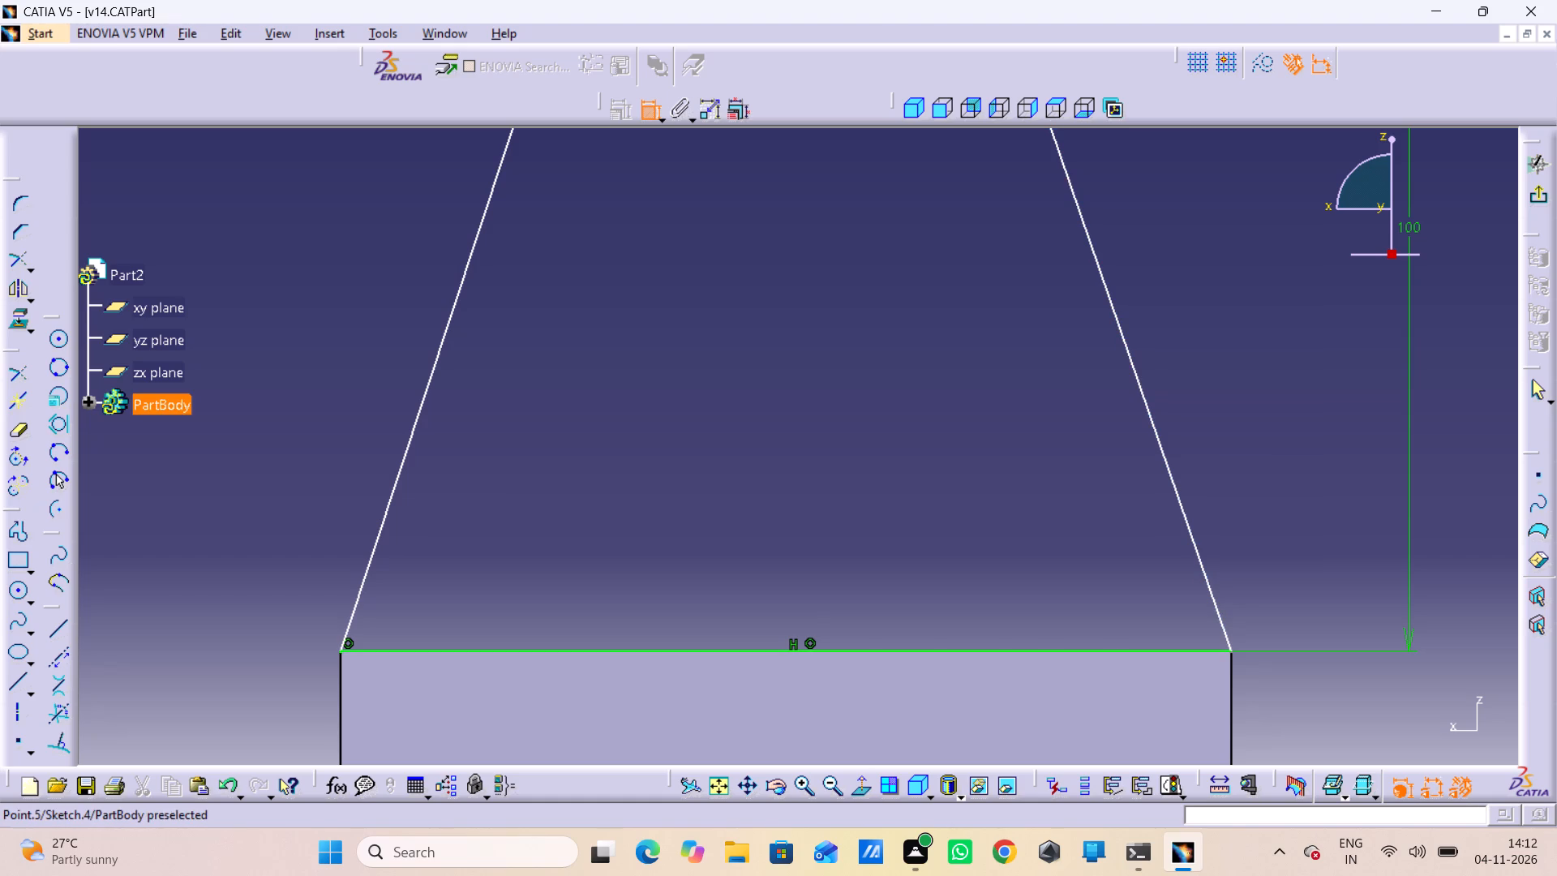
Make the lower endpoint of the right slanted line coincident with the plate's right side edge.
{"action": "left_click_drag", "start_coordinate": [1228, 651], "coordinate": [1228, 668]}
{"action": "left_click", "coordinate": [1232, 694]}
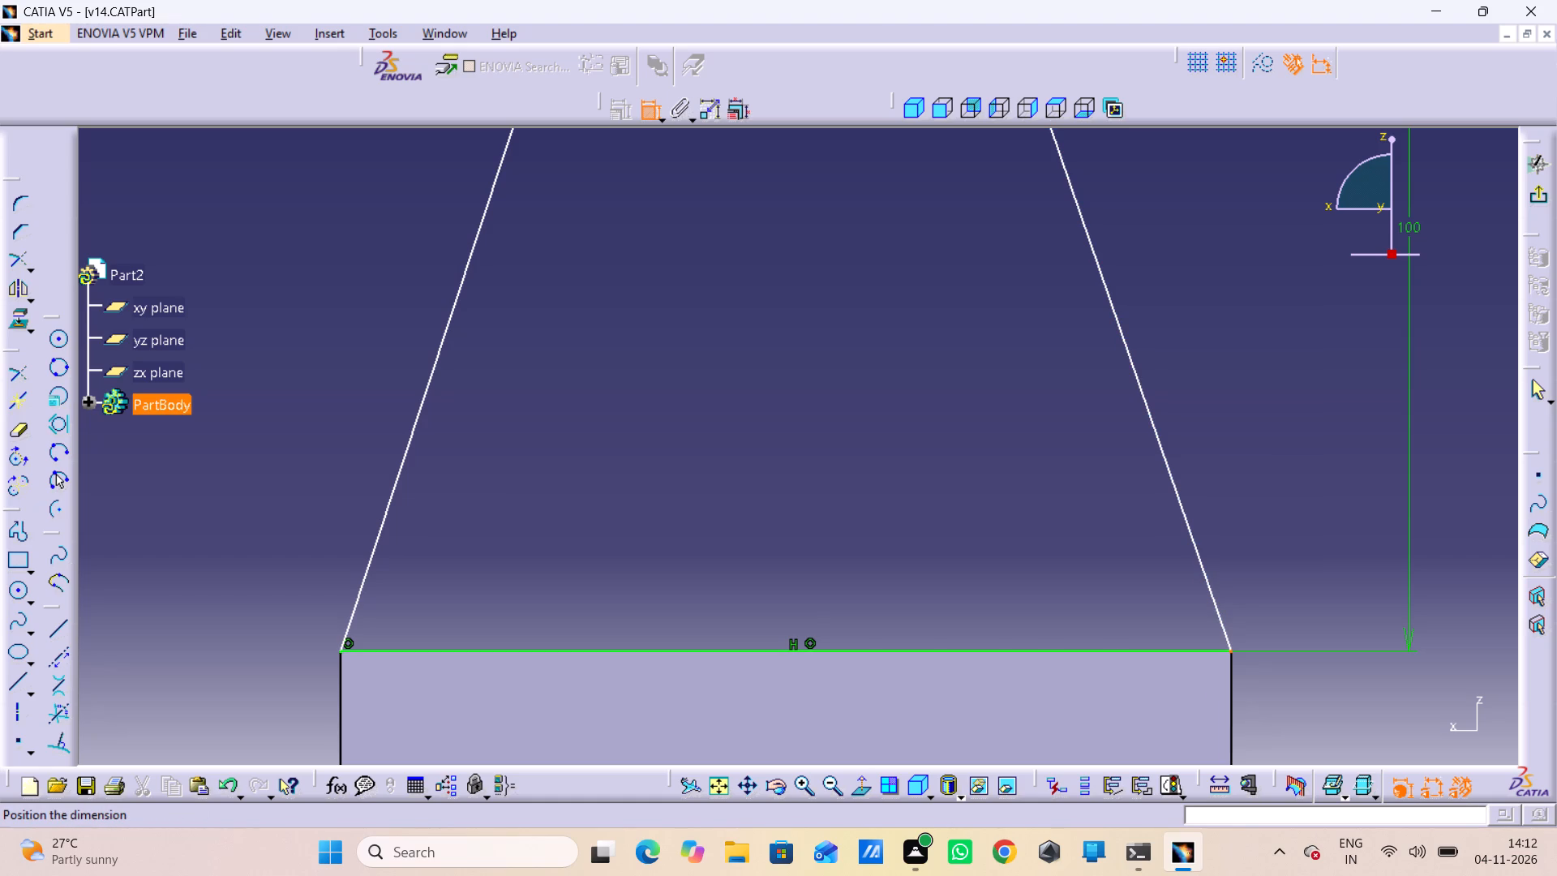
{"action": "right_click_drag", "start_coordinate": [1352, 580], "coordinate": [1344, 603]}
{"action": "left_click", "coordinate": [1383, 663]}
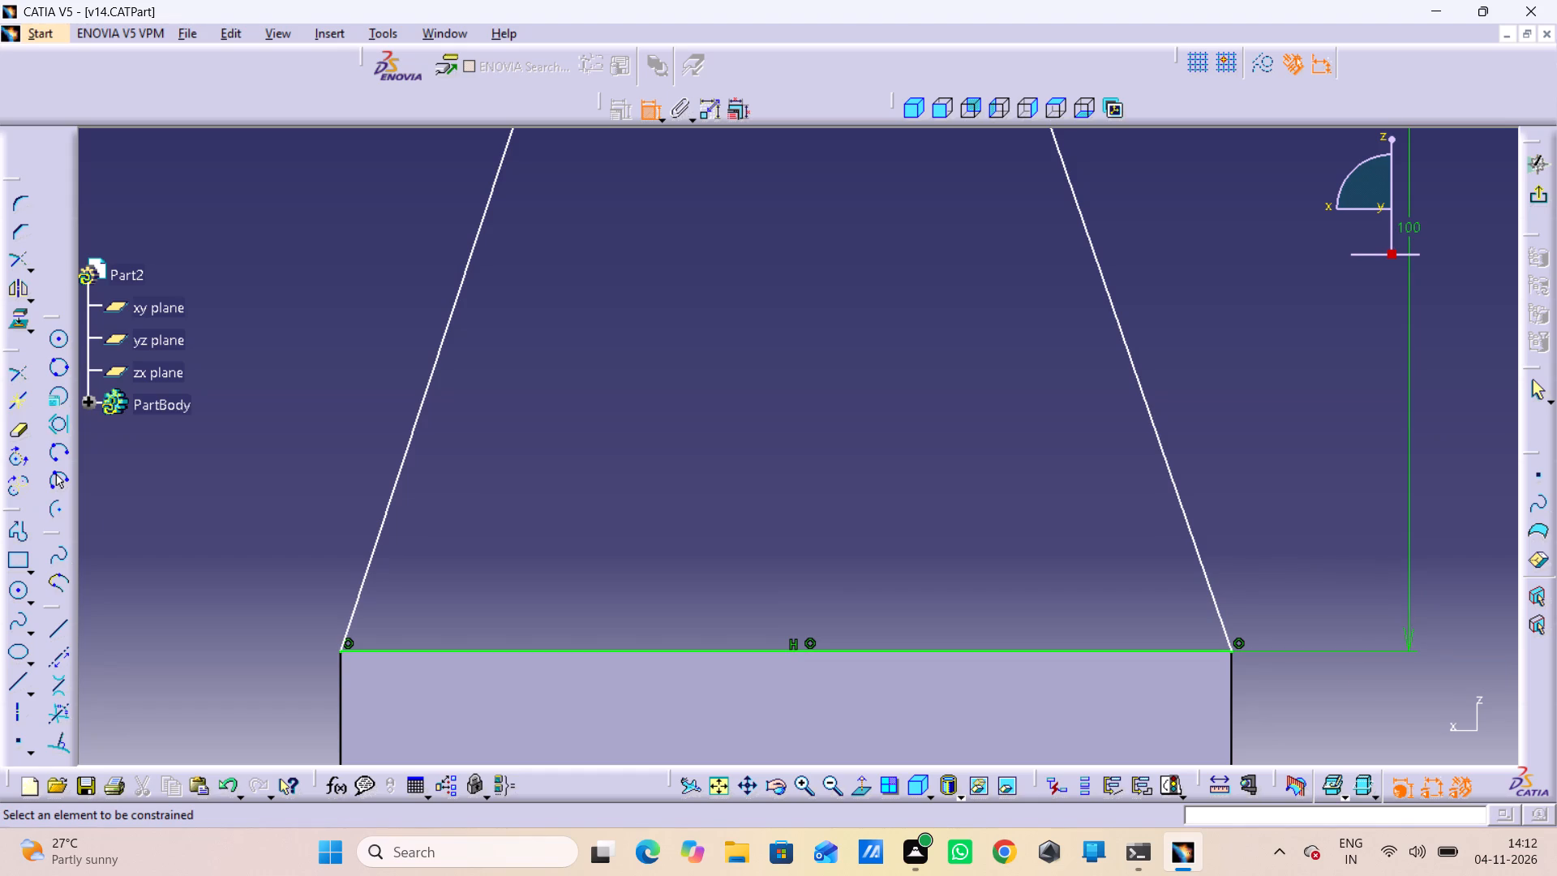
Make the left slanted line tangent to the 44 mm circle.
{"action": "middle_click_drag", "start_coordinate": [821, 453], "coordinate": [813, 617]}
{"action": "right_click", "coordinate": [821, 453]}
{"action": "middle_click_drag", "start_coordinate": [794, 482], "coordinate": [768, 756]}
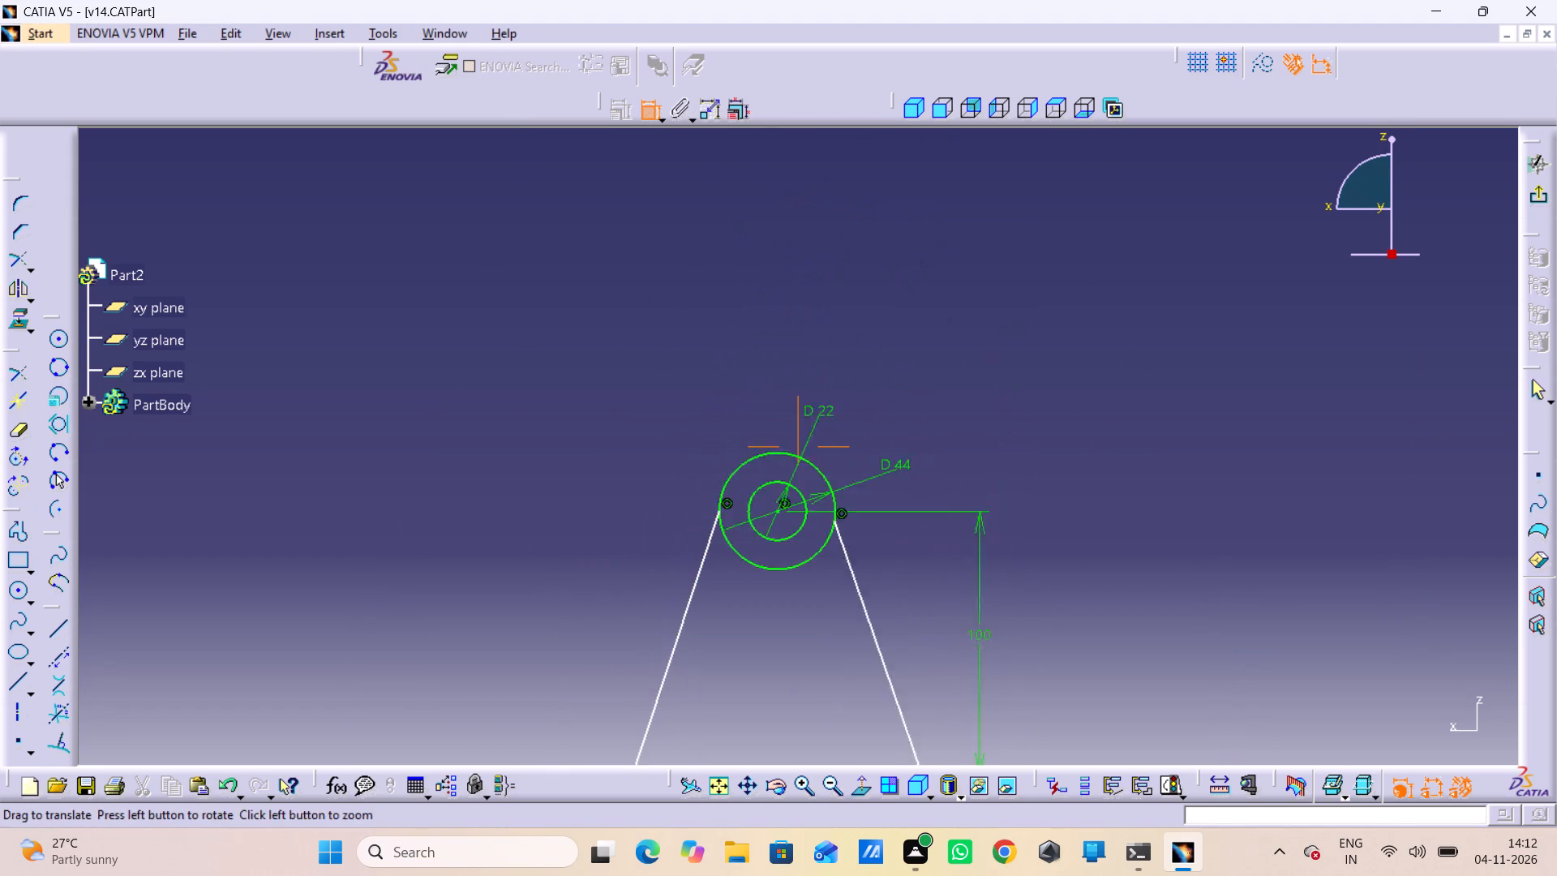
{"action": "middle_click_drag", "start_coordinate": [768, 756], "coordinate": [760, 768]}
{"action": "middle_click_drag", "start_coordinate": [809, 599], "coordinate": [811, 514]}
{"action": "right_click", "coordinate": [809, 599]}
{"action": "scroll", "coordinate": [811, 438], "scroll_direction": "up", "scroll_amount": 1}
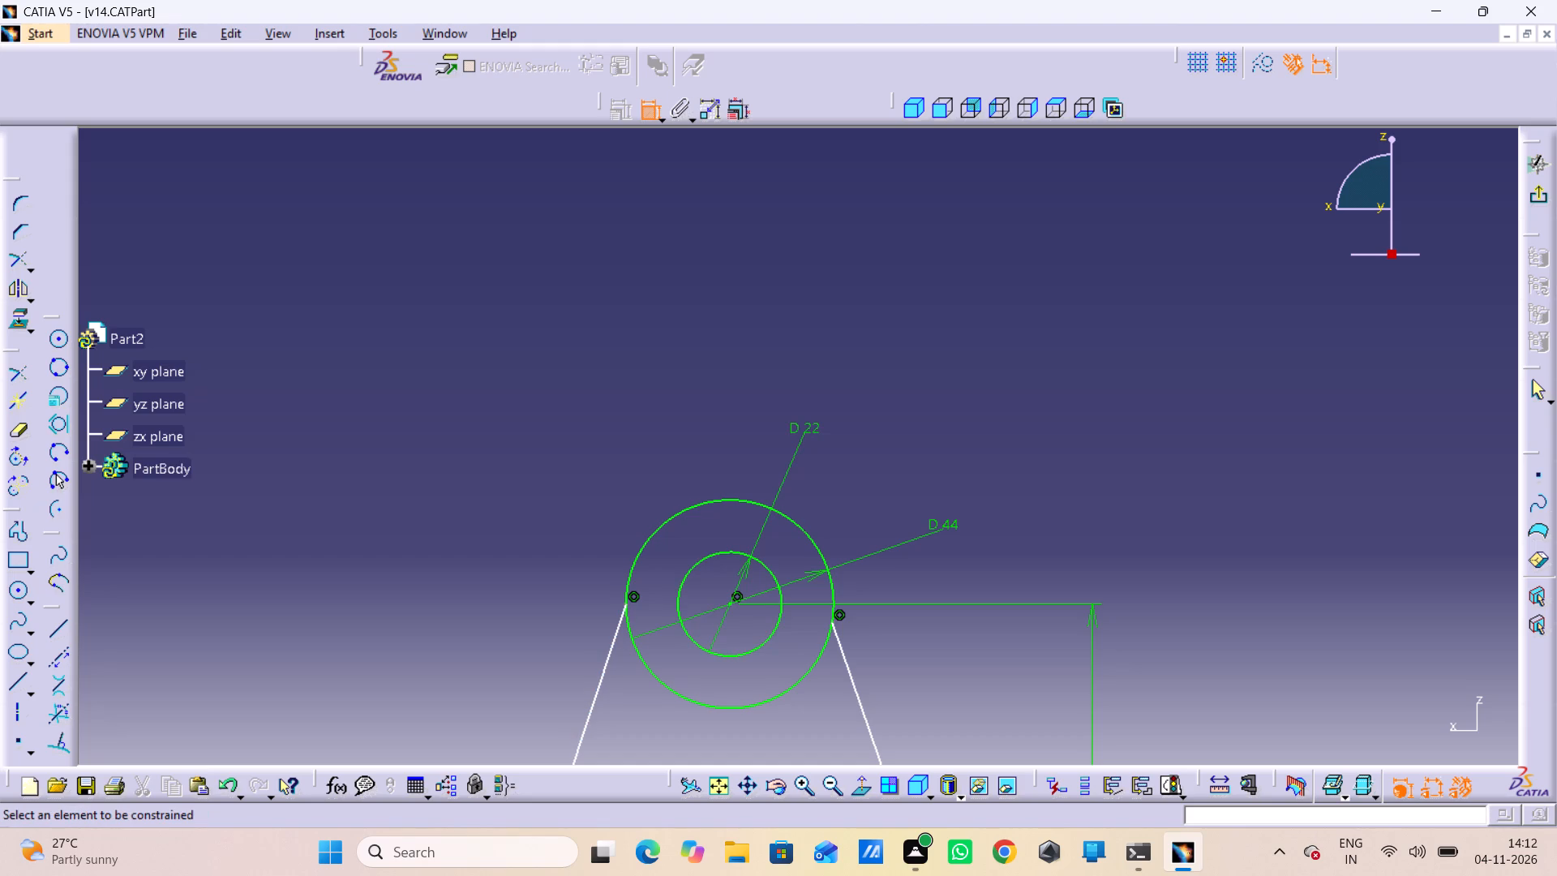
{"action": "left_click", "coordinate": [598, 679]}
{"action": "left_click", "coordinate": [638, 659]}
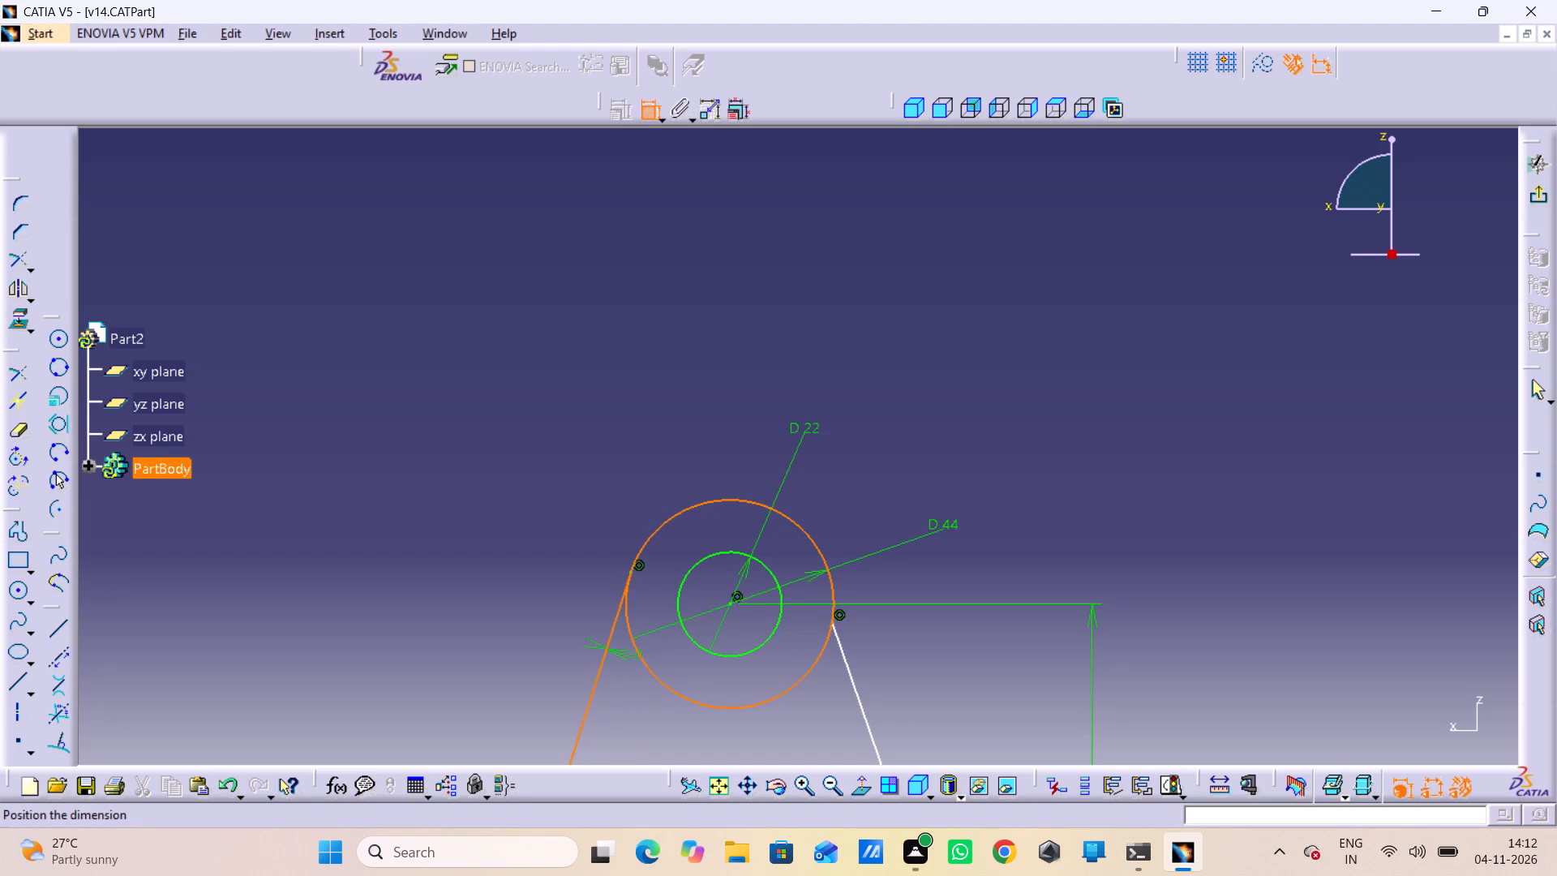
{"action": "right_click", "coordinate": [521, 577]}
{"action": "left_click", "coordinate": [653, 672]}
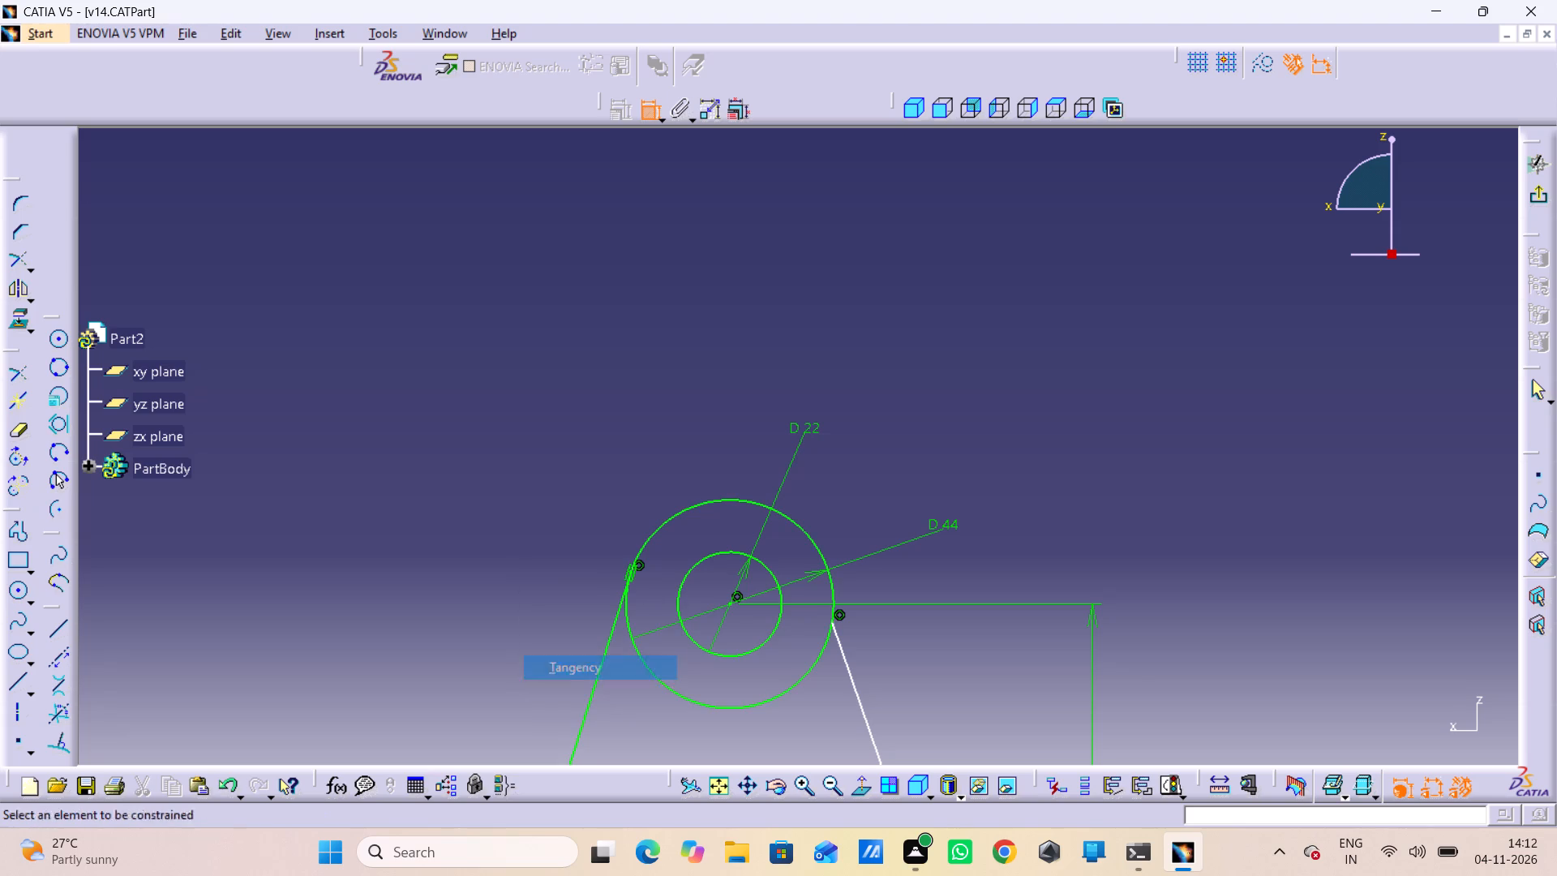
Make the right slanted line tangent to the 44 mm circle.
{"action": "left_click", "coordinate": [837, 648]}
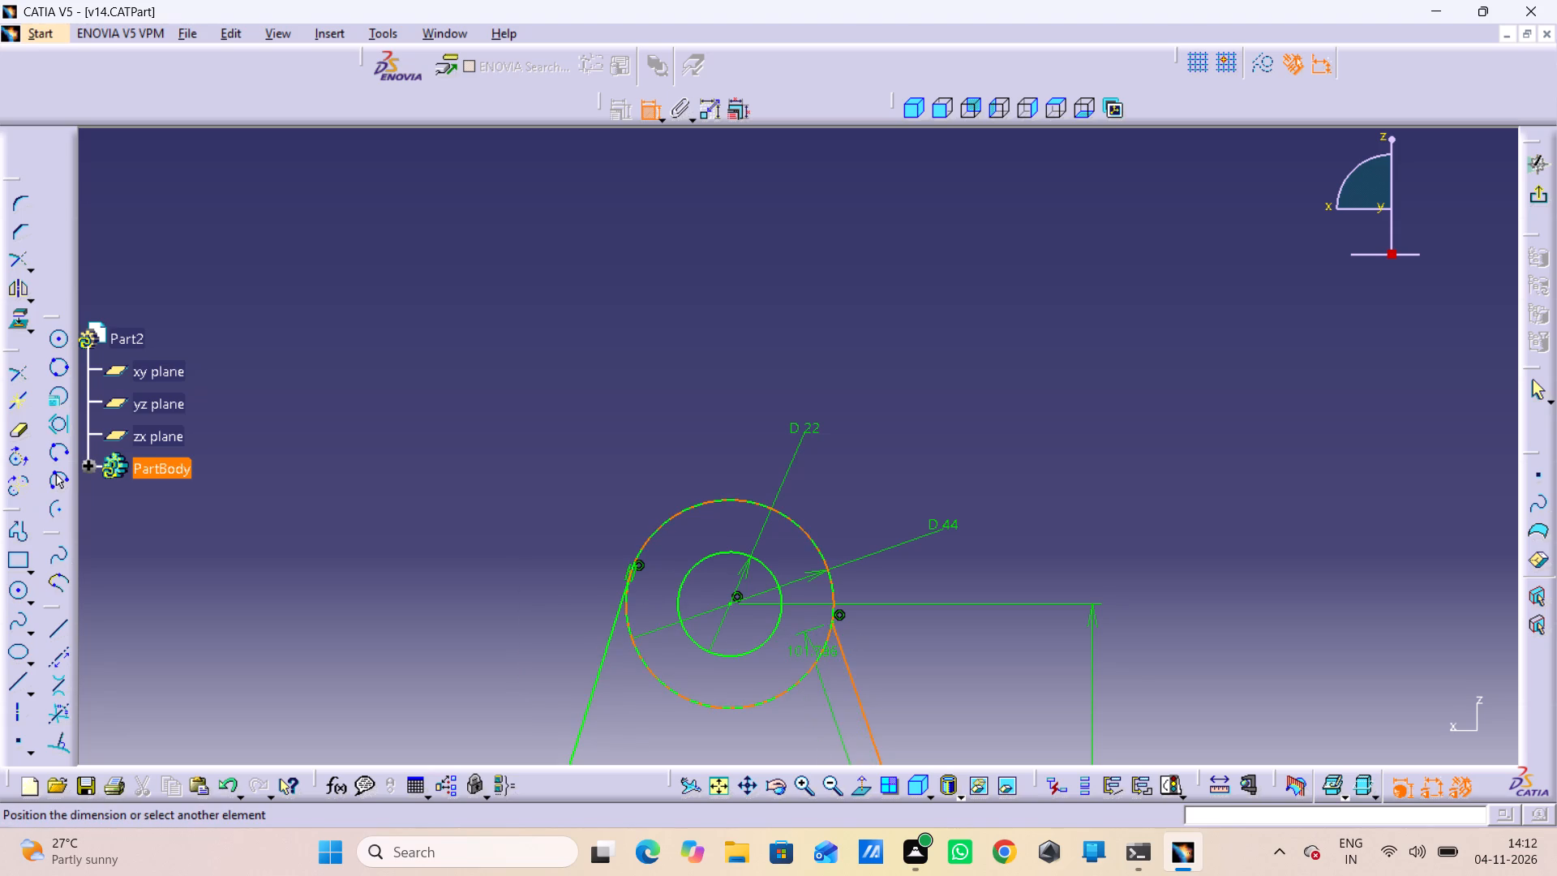
{"action": "left_click_drag", "start_coordinate": [813, 663], "coordinate": [821, 662]}
{"action": "right_click", "coordinate": [1006, 504]}
{"action": "left_click", "coordinate": [1058, 598]}
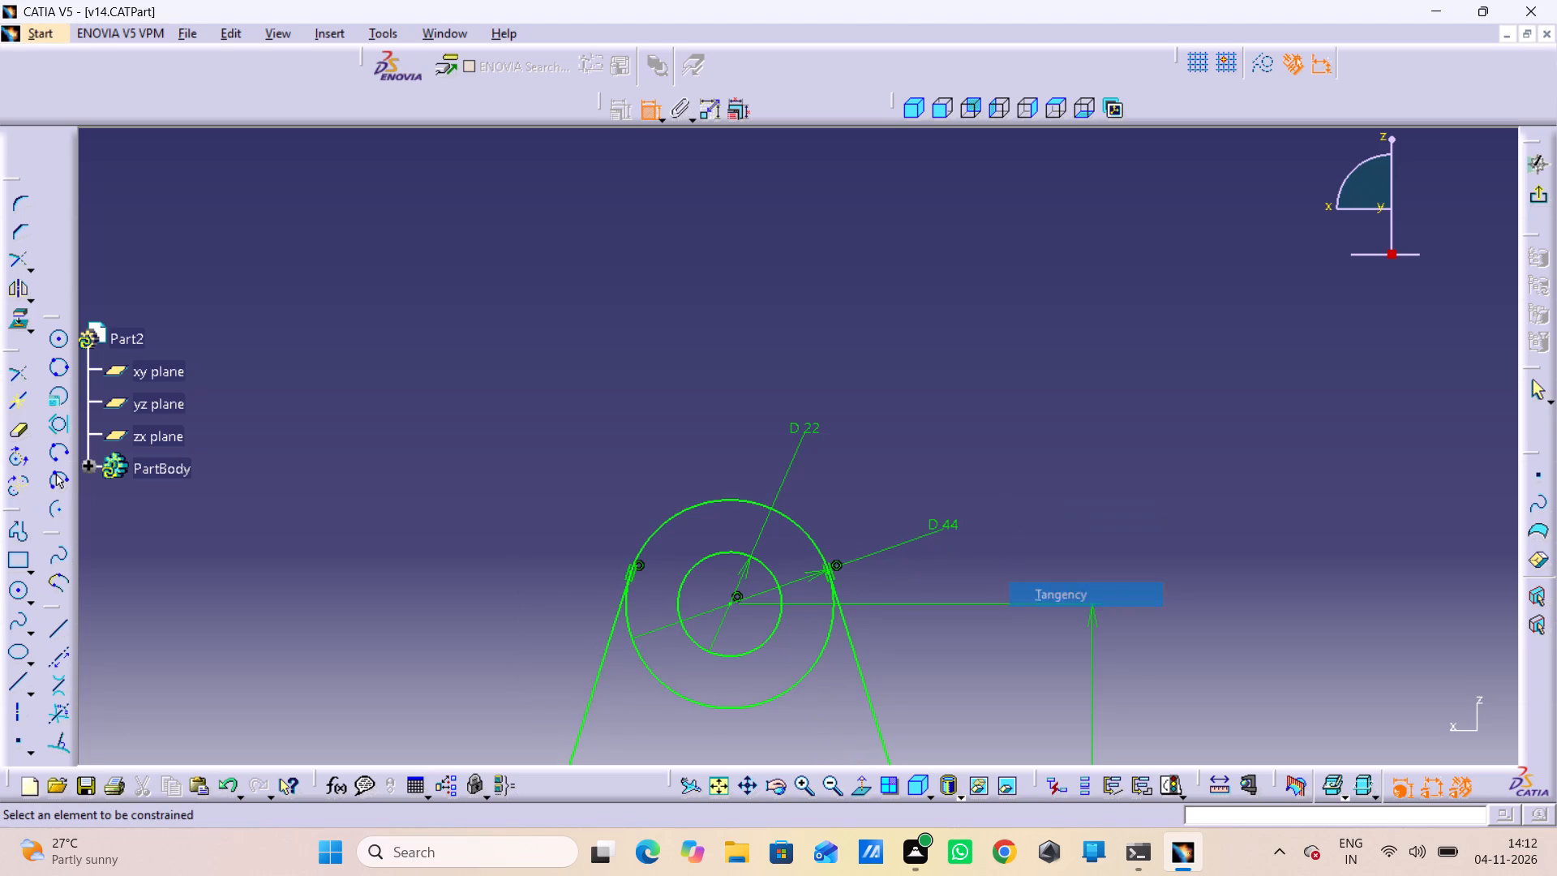
Remove the inner 22 mm circle from the web sketch.
{"action": "middle_click_drag", "start_coordinate": [1049, 454], "coordinate": [1064, 511]}
{"action": "right_click", "coordinate": [1053, 453]}
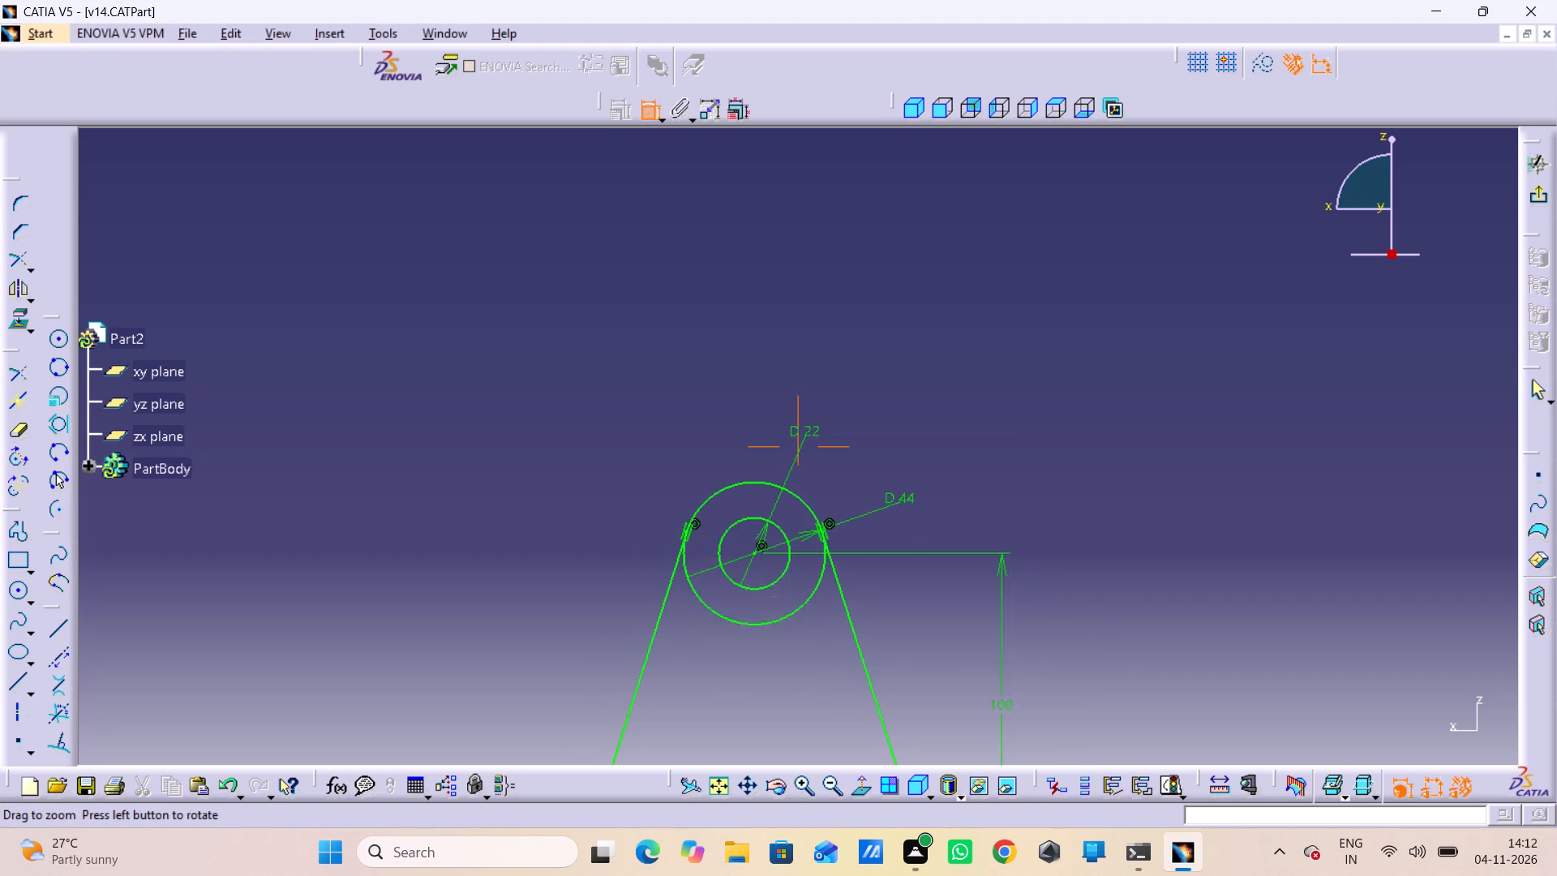
{"action": "middle_click_drag", "start_coordinate": [1064, 511], "coordinate": [1064, 518]}
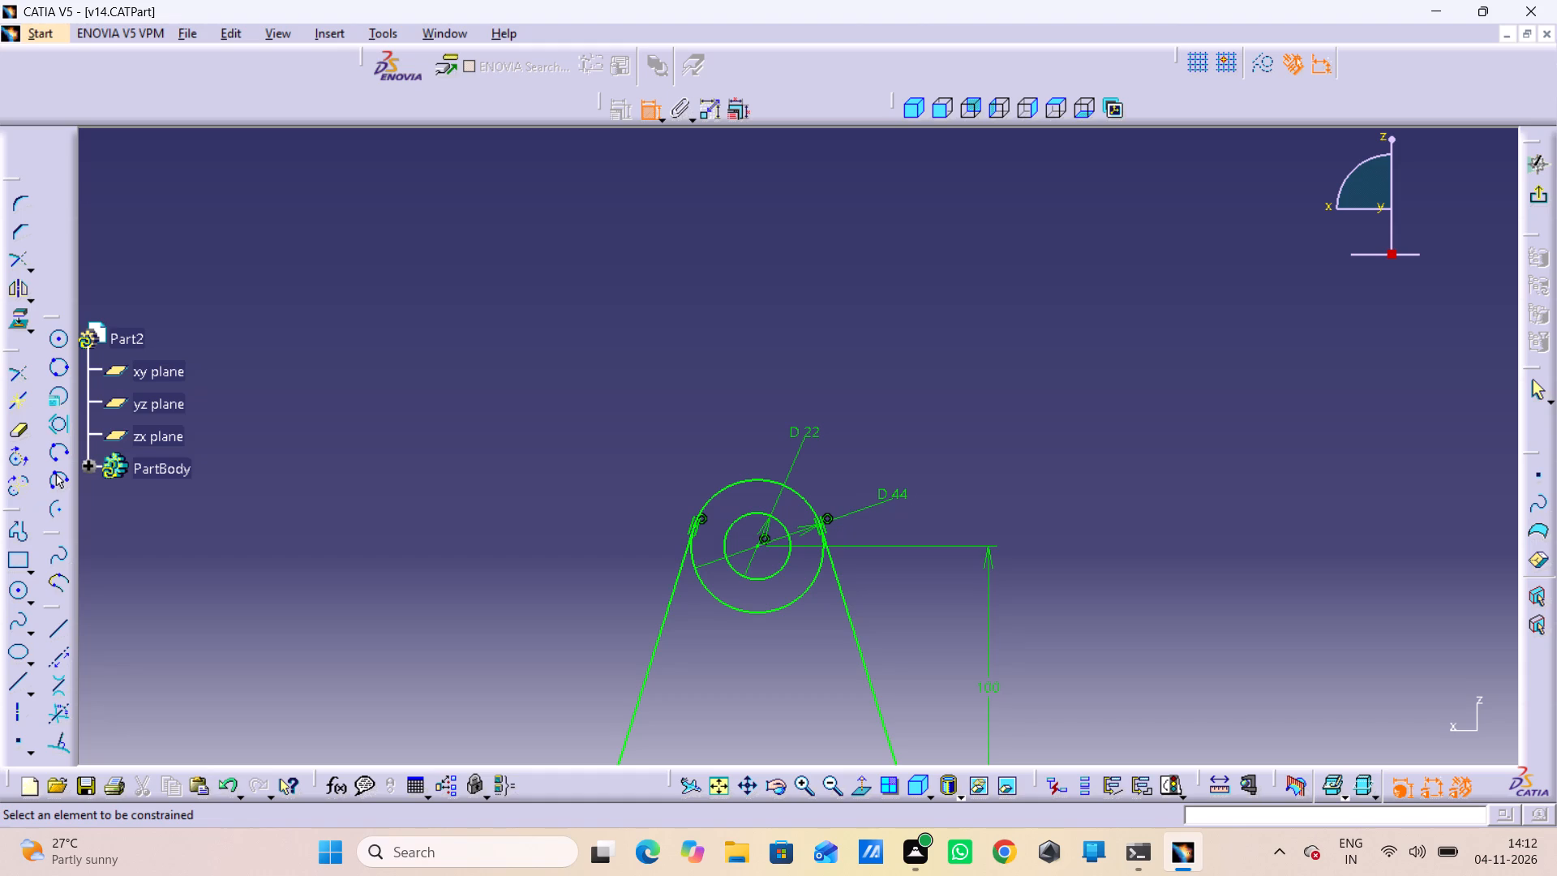
{"action": "right_click_drag", "start_coordinate": [737, 521], "coordinate": [732, 513]}
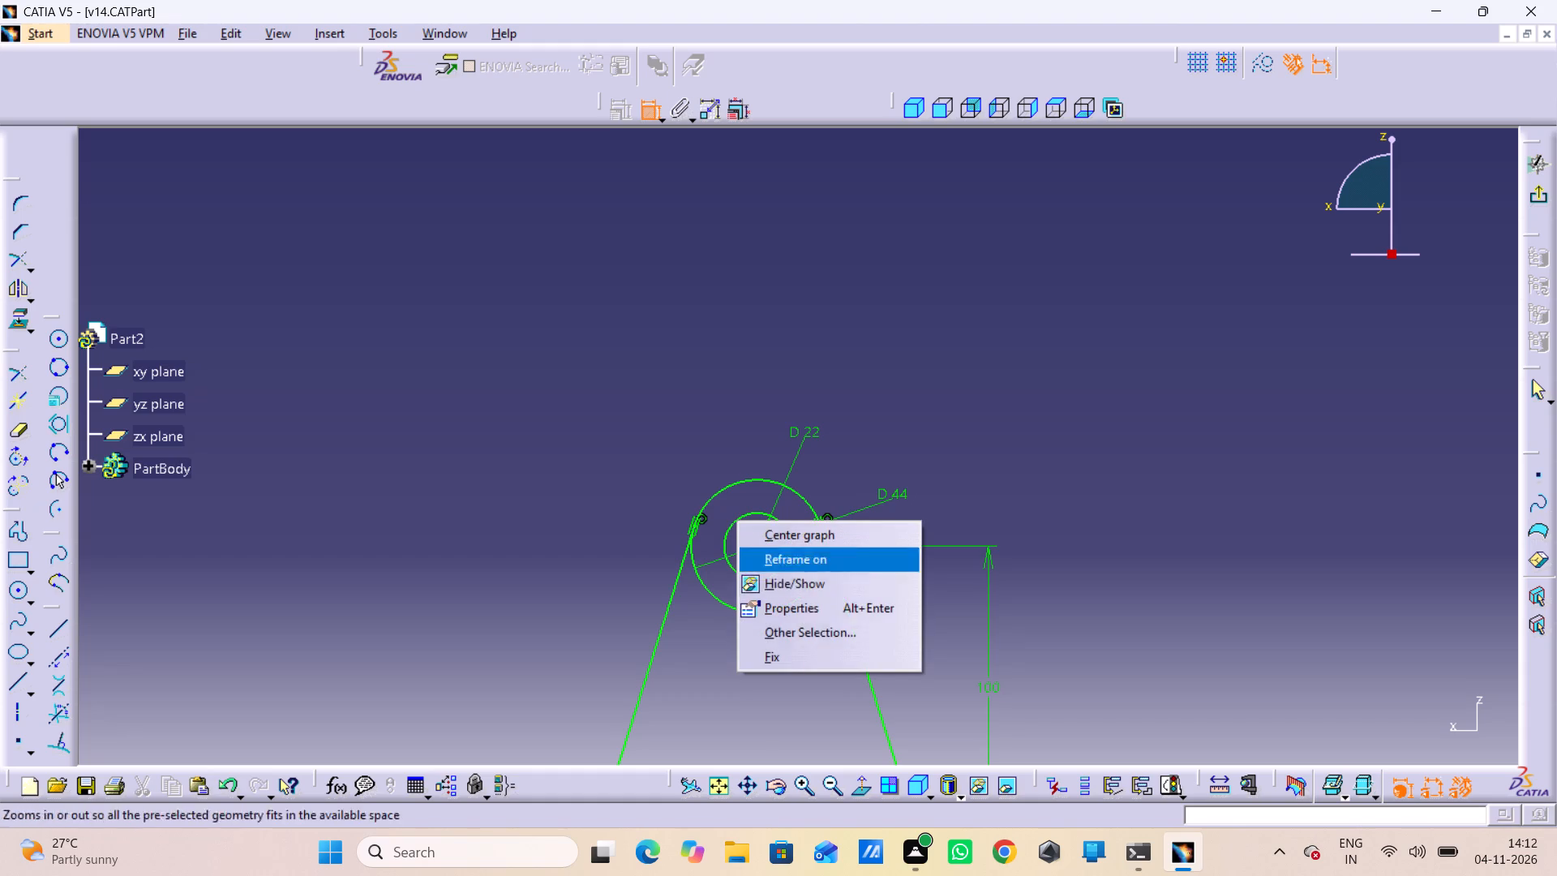
{"action": "left_click", "coordinate": [670, 497]}
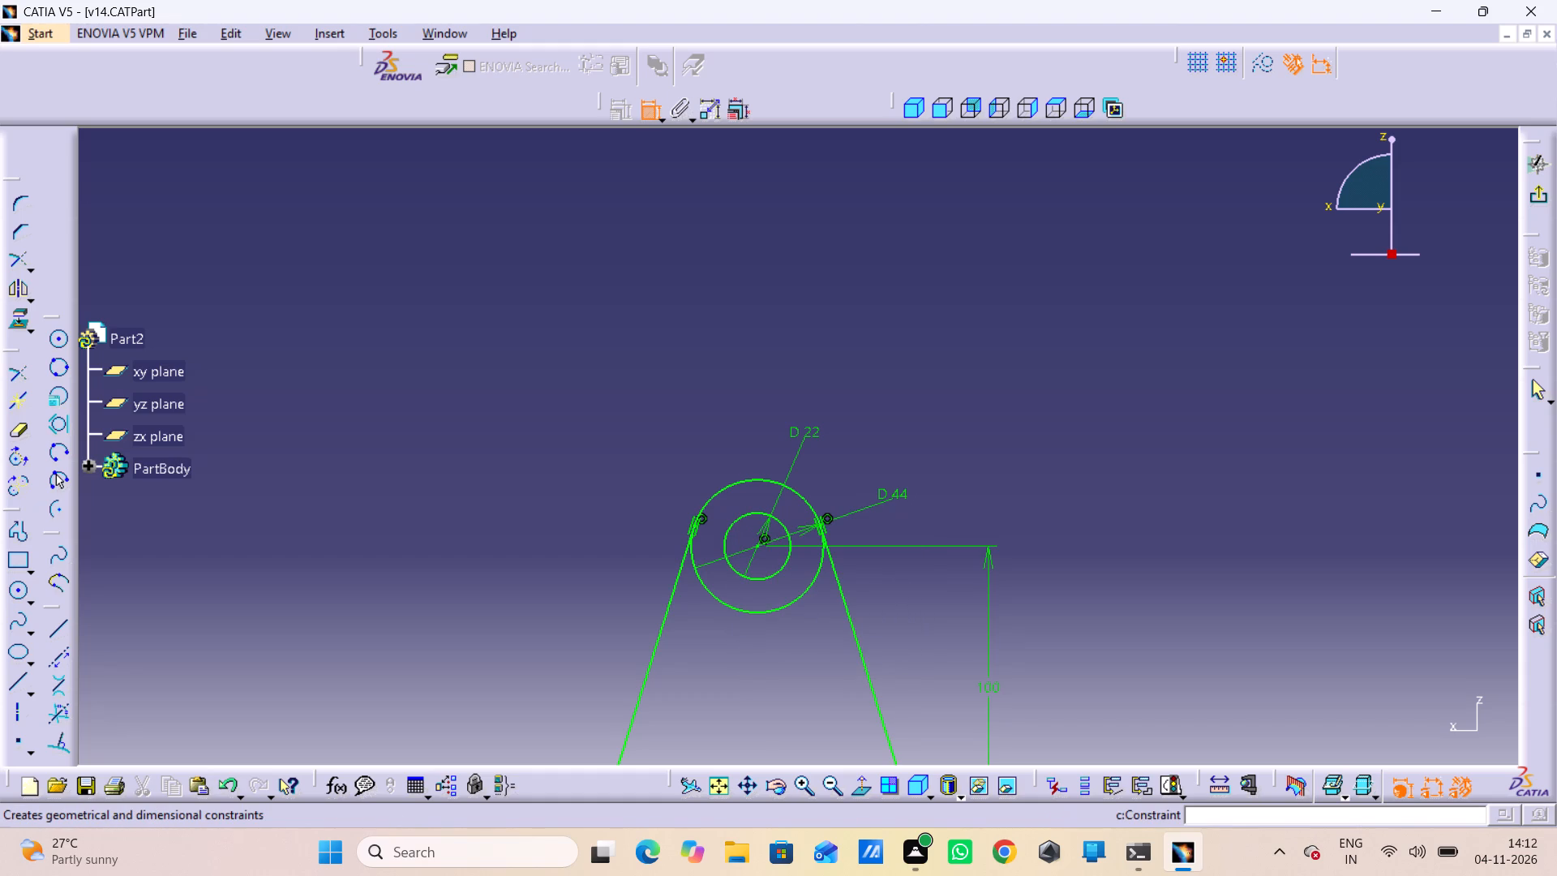
{"action": "left_click", "coordinate": [644, 110]}
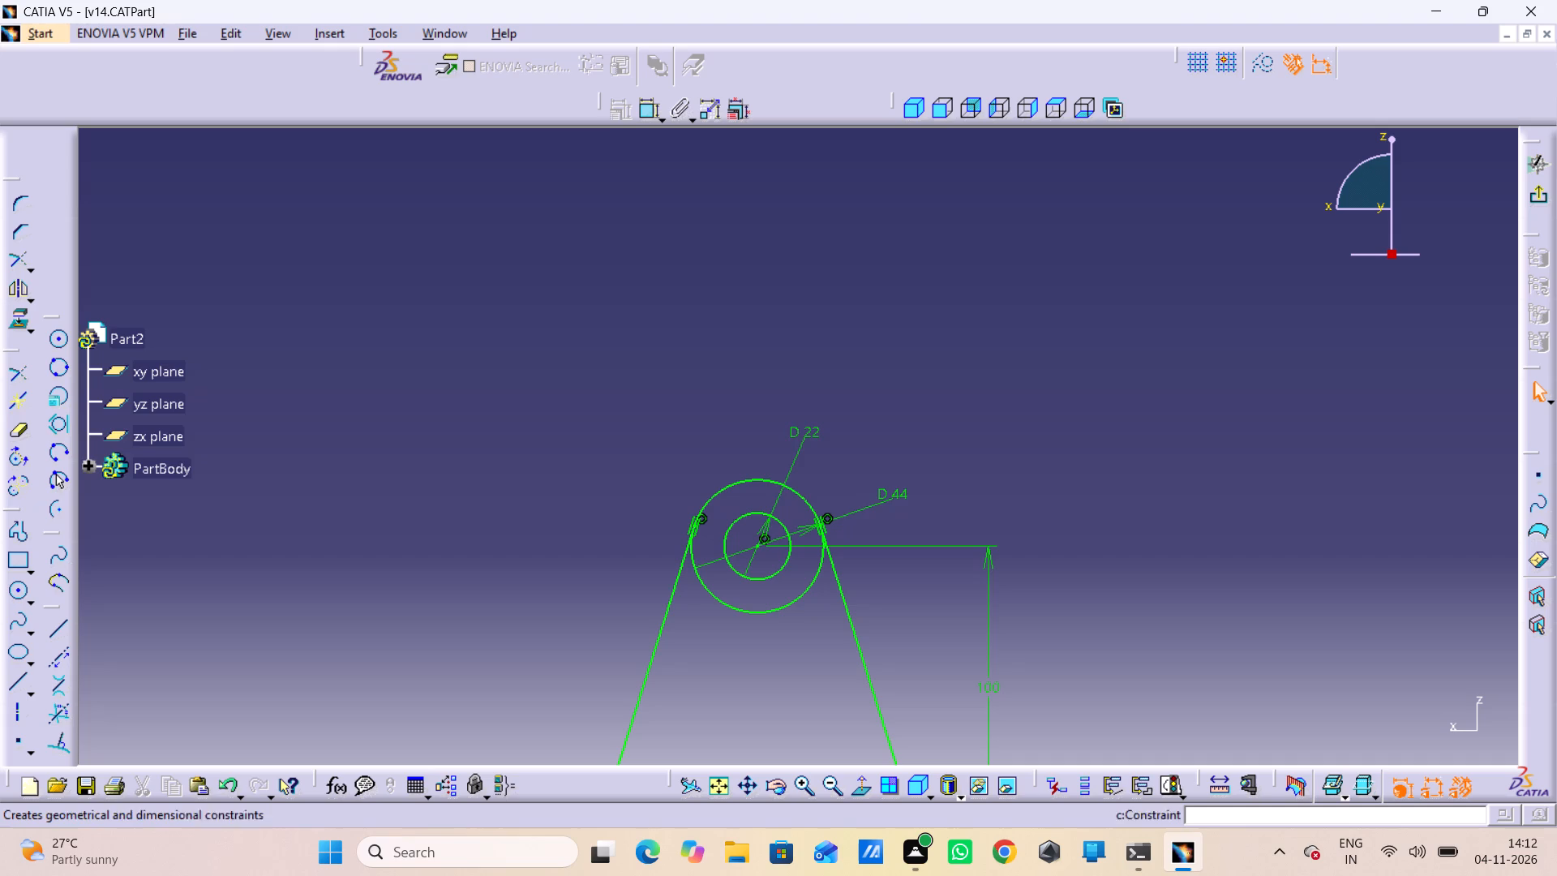
{"action": "right_click", "coordinate": [776, 517]}
{"action": "left_click", "coordinate": [813, 476]}
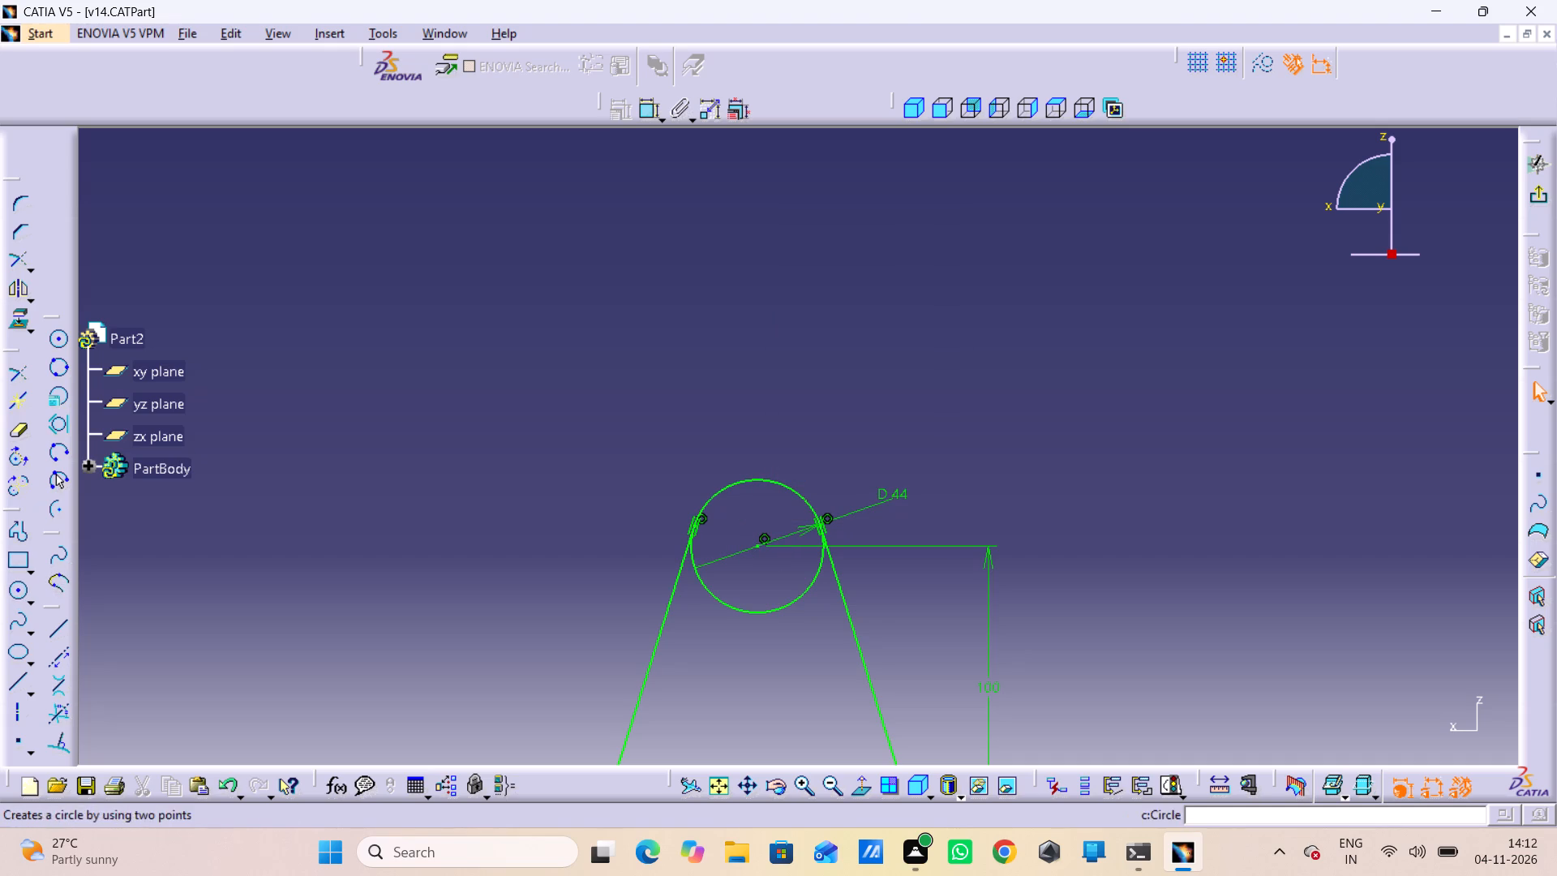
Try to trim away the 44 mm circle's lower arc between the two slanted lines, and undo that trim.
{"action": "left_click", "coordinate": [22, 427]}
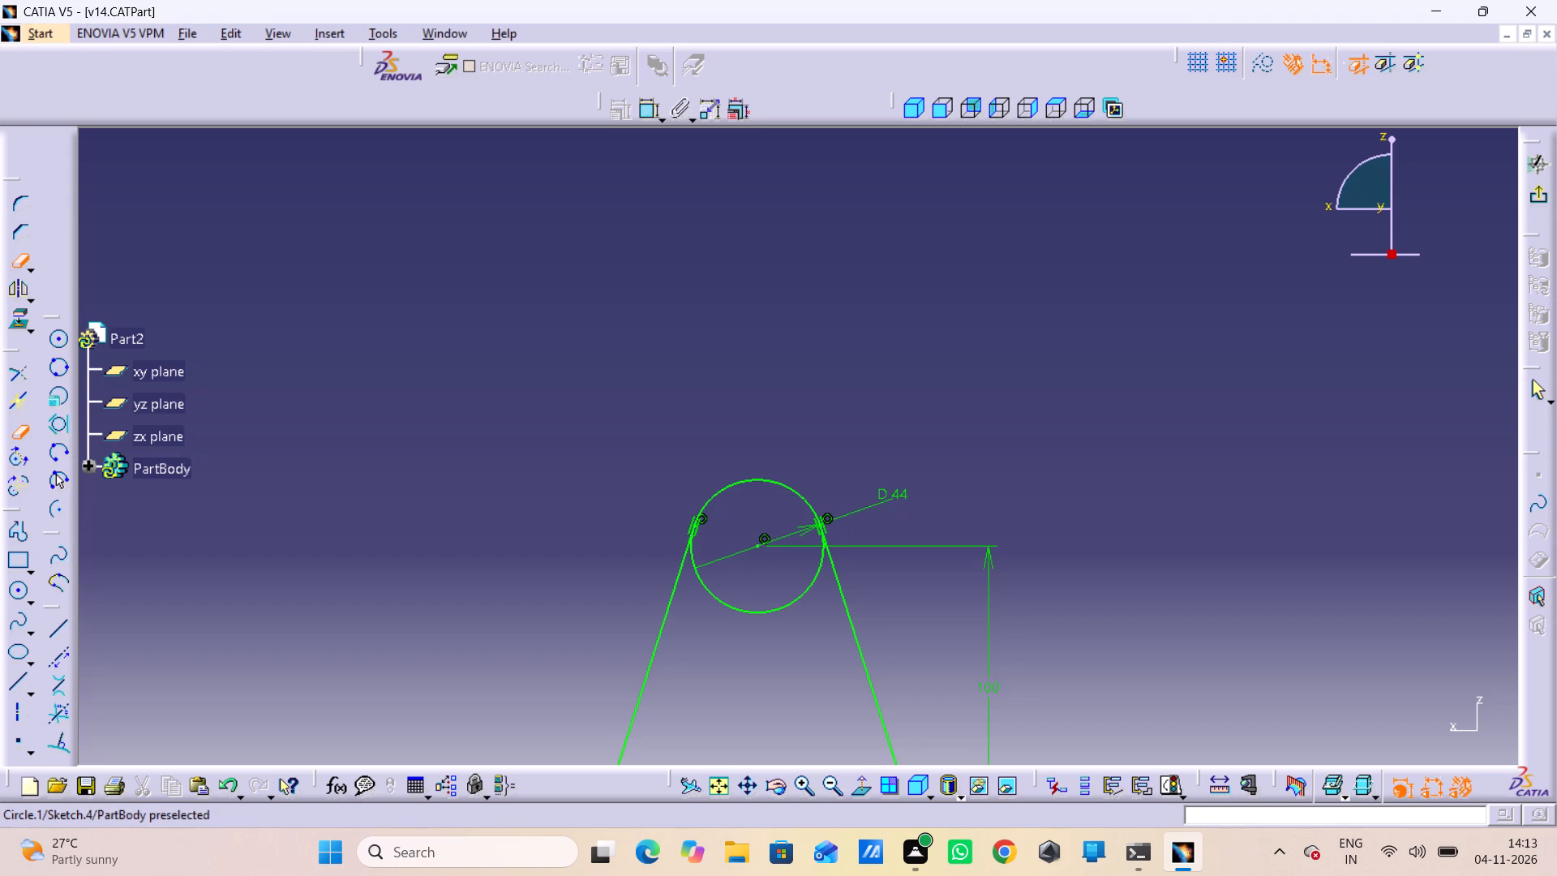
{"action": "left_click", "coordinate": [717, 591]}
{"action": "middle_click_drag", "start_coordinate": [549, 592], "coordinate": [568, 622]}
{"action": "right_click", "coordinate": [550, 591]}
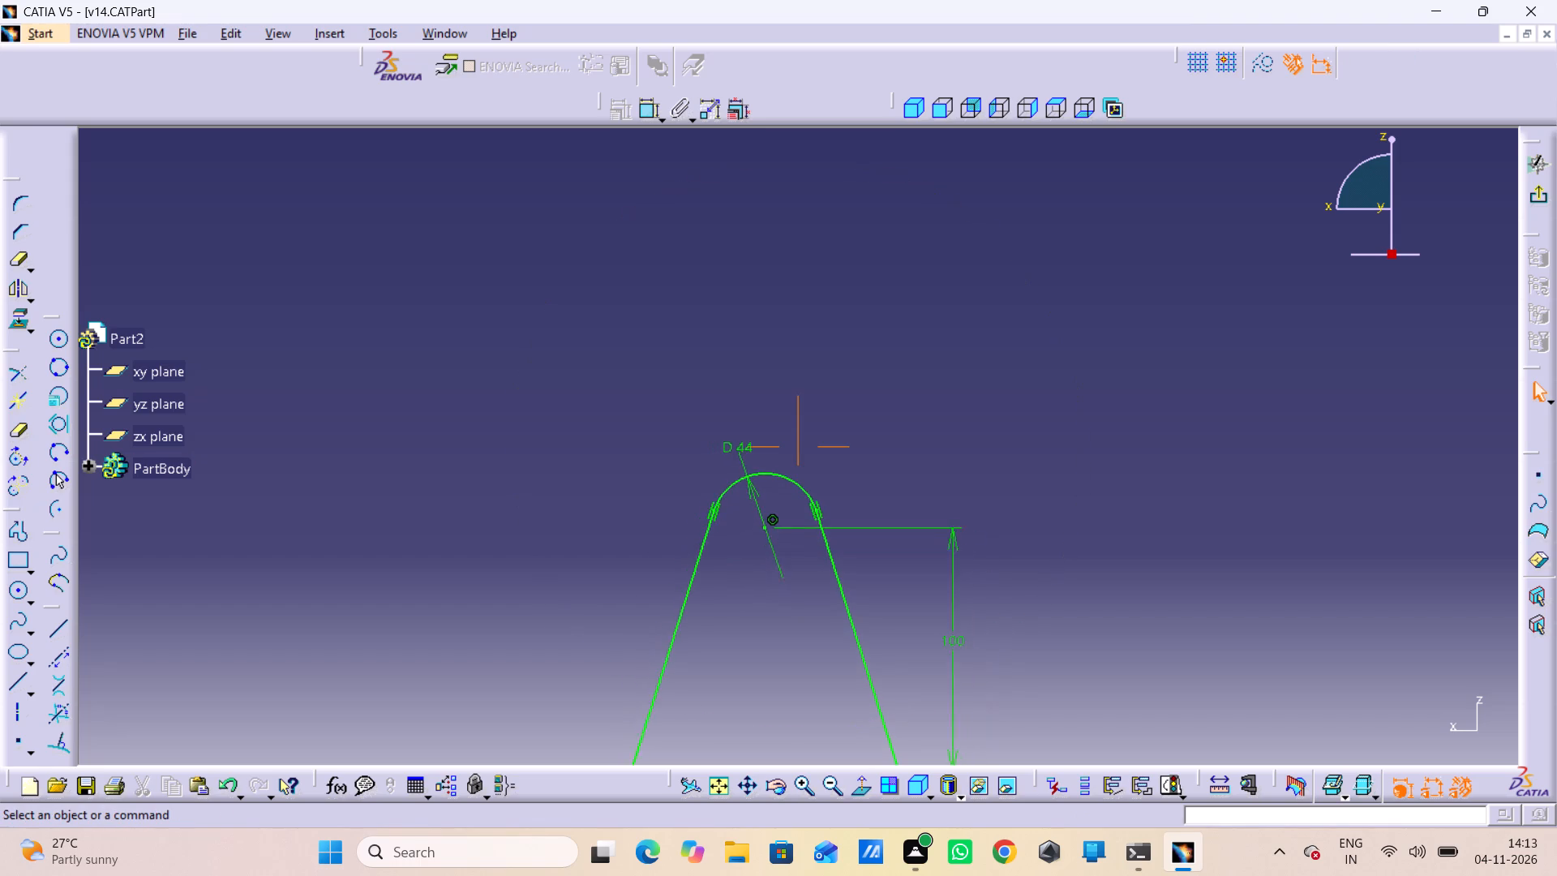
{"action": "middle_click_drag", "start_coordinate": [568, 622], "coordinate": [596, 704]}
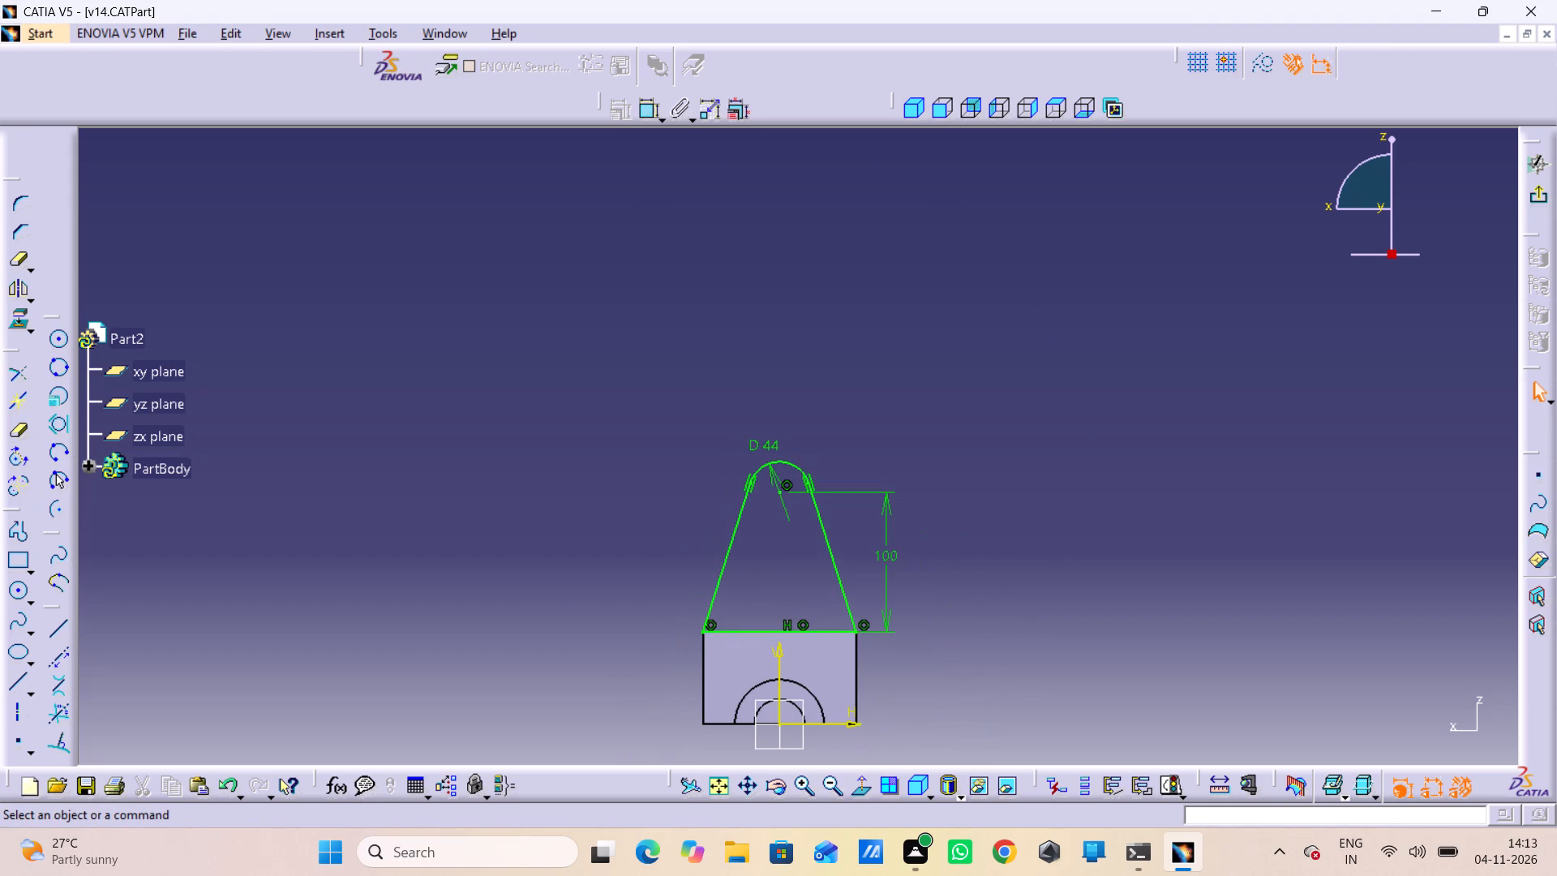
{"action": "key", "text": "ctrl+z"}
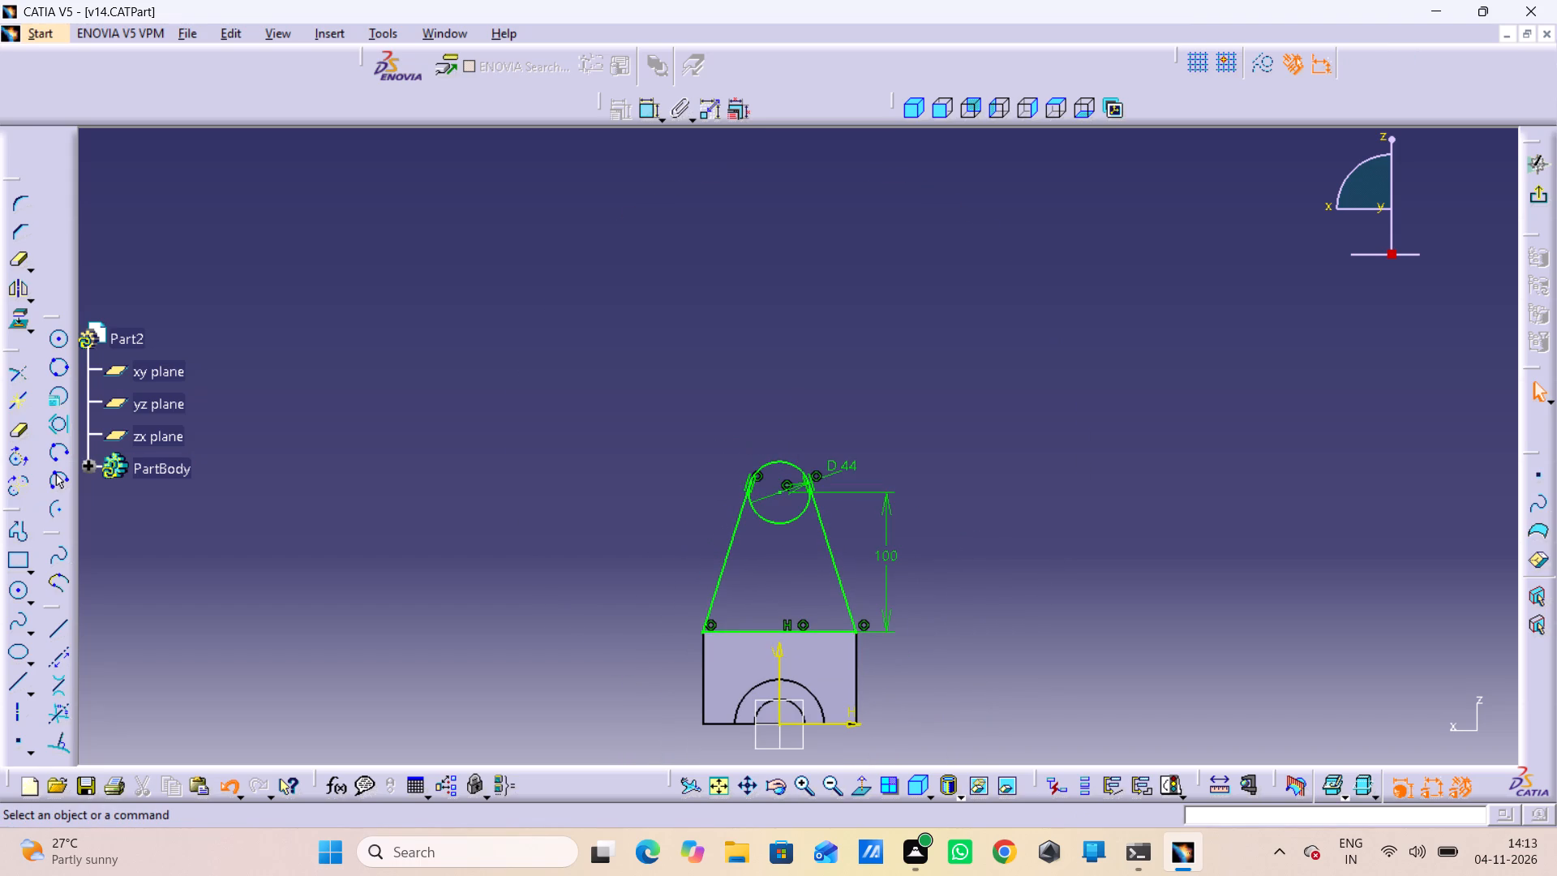
Trim away the 44 mm circle's upper arc between the tangent points, keeping the lower arc, and exit the sketch.
{"action": "left_click", "coordinate": [24, 432]}
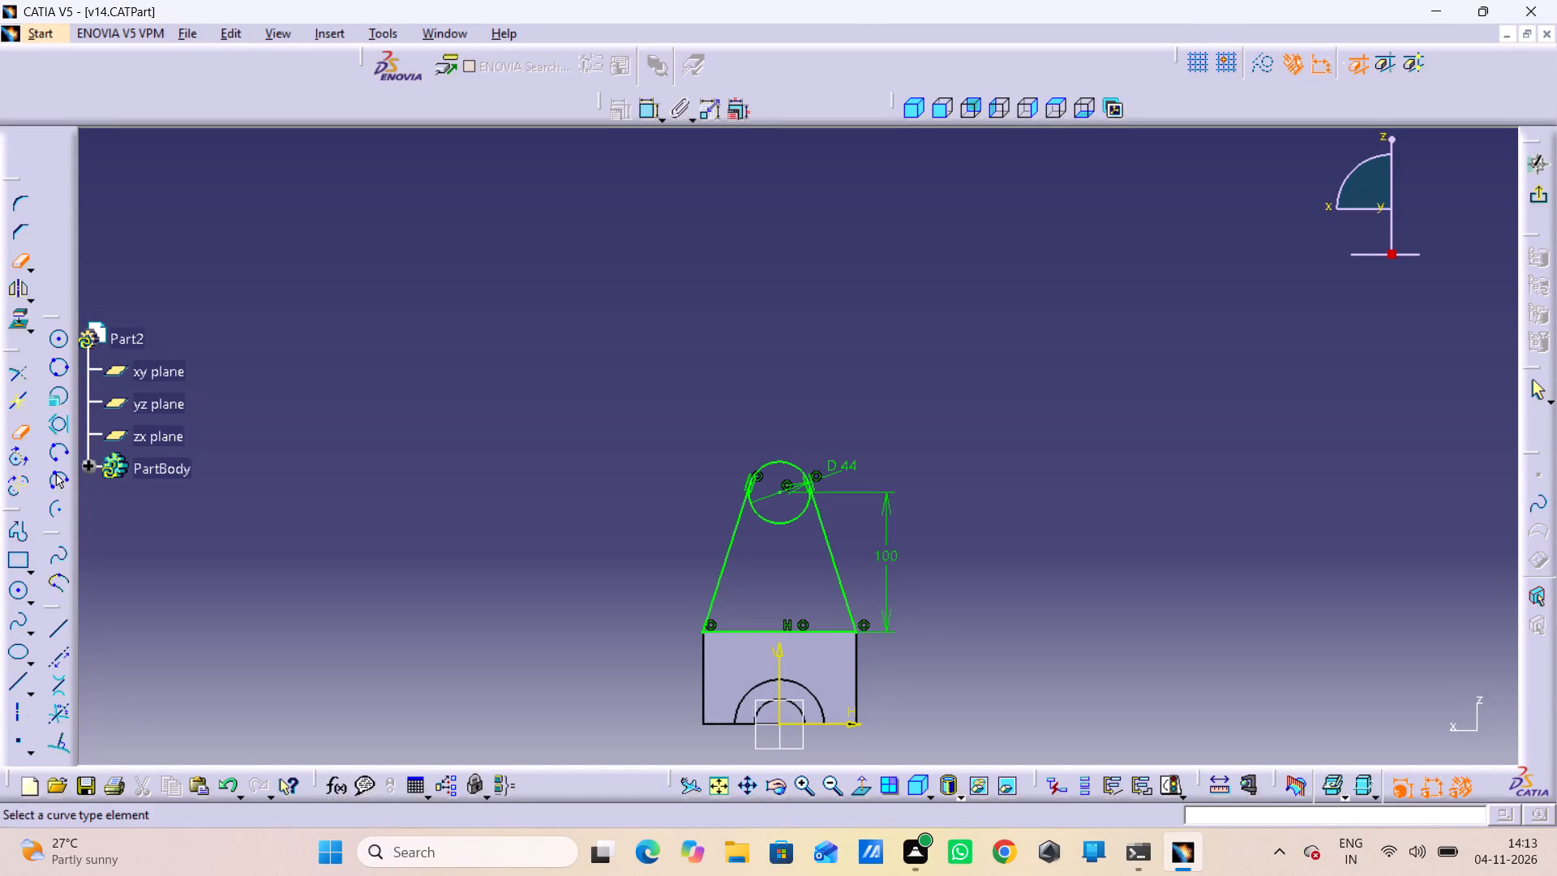
{"action": "left_click", "coordinate": [768, 468]}
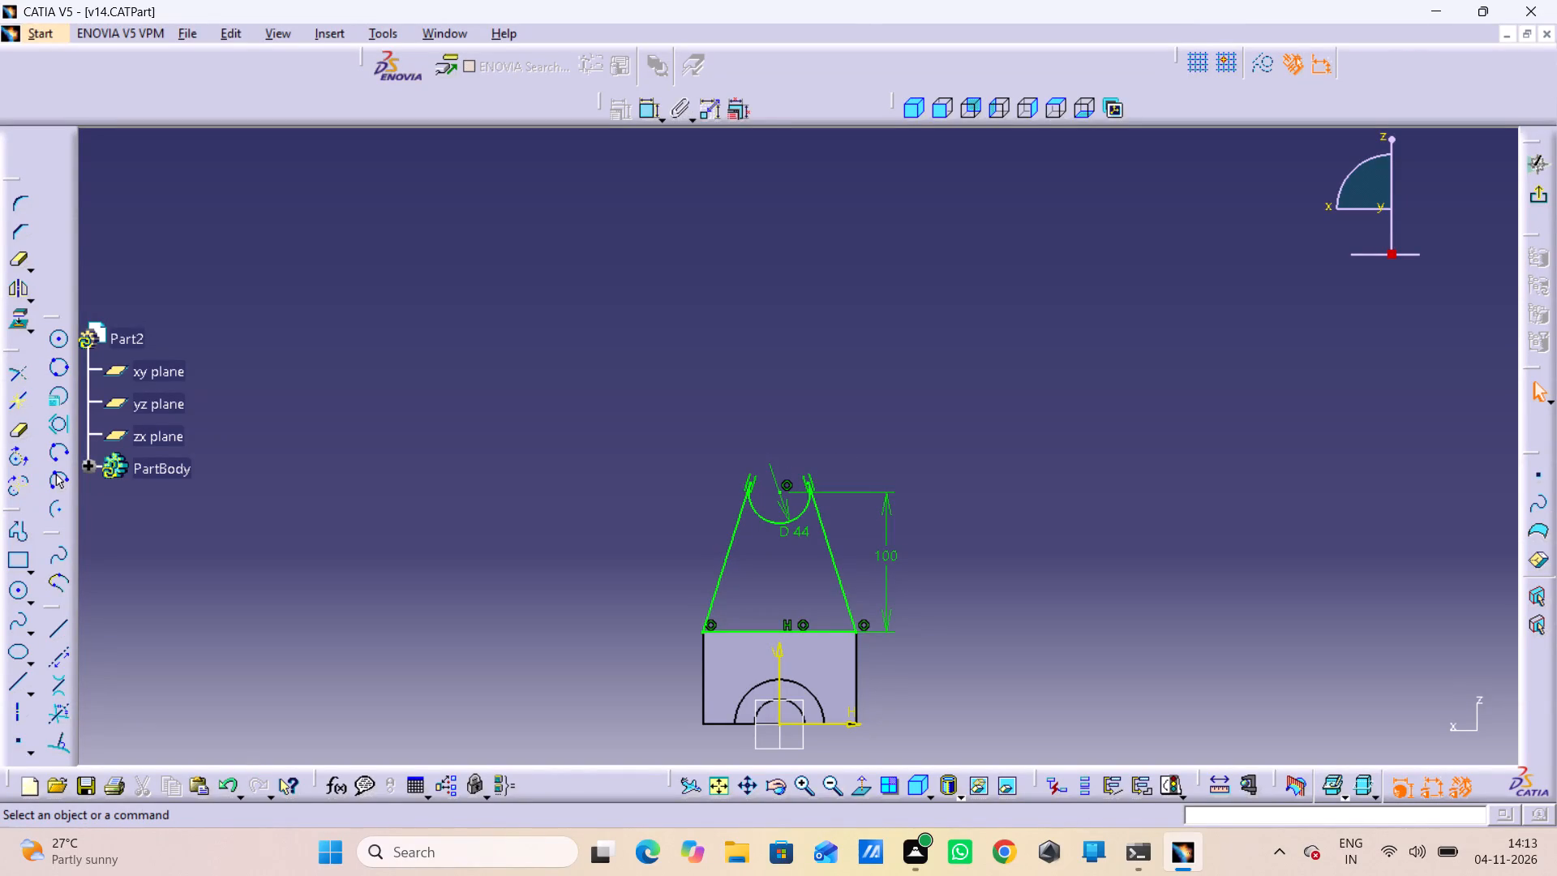
{"action": "middle_click_drag", "start_coordinate": [769, 563], "coordinate": [795, 426]}
{"action": "right_click", "coordinate": [770, 562]}
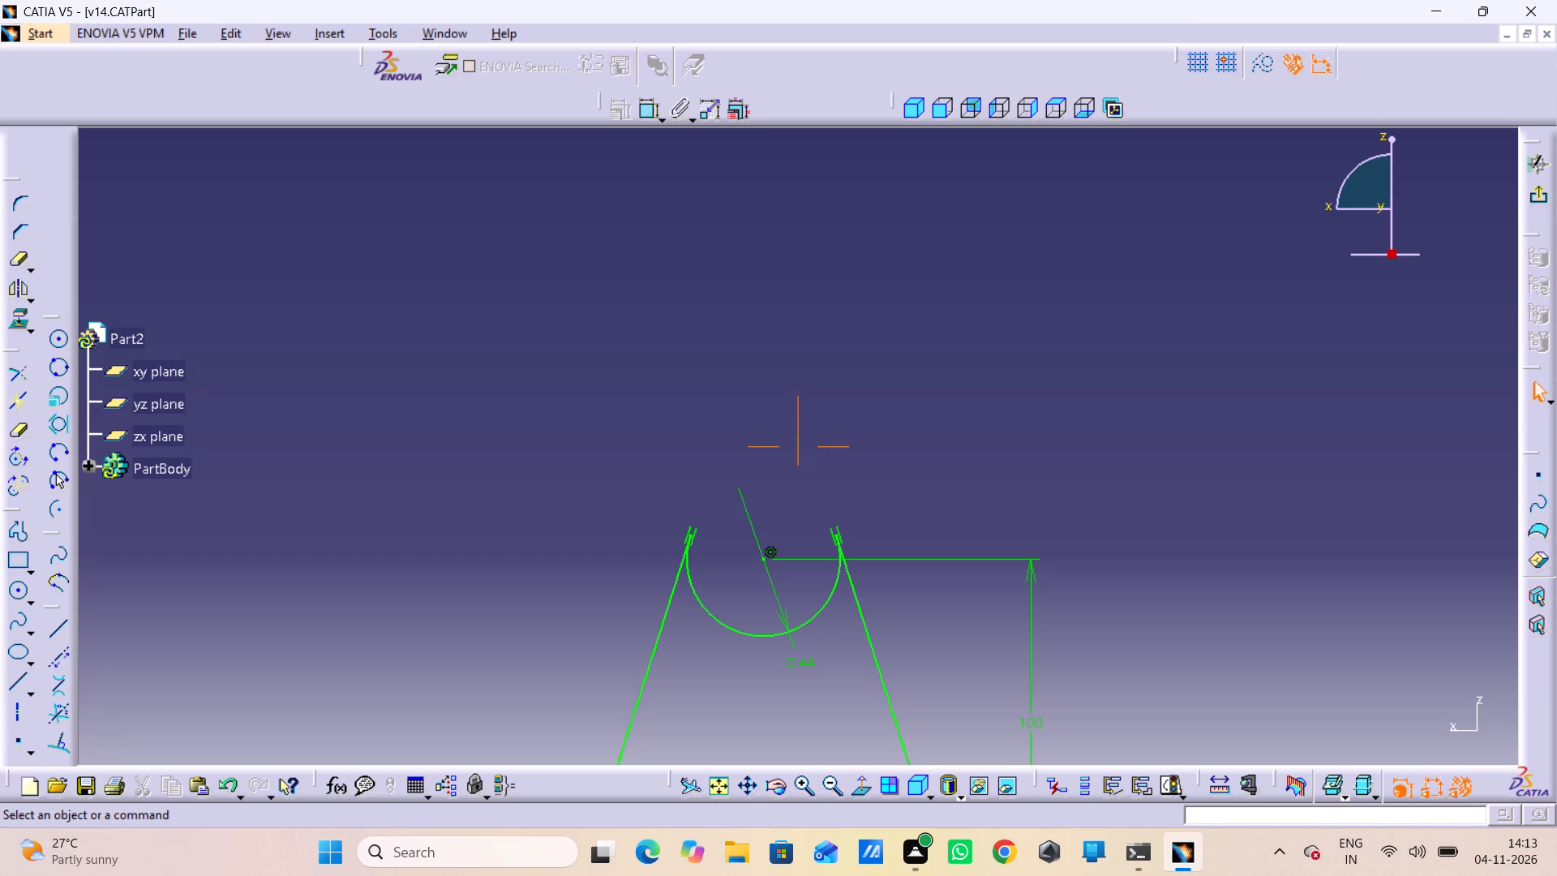
{"action": "middle_click_drag", "start_coordinate": [774, 389], "coordinate": [779, 389]}
{"action": "right_click", "coordinate": [779, 389]}
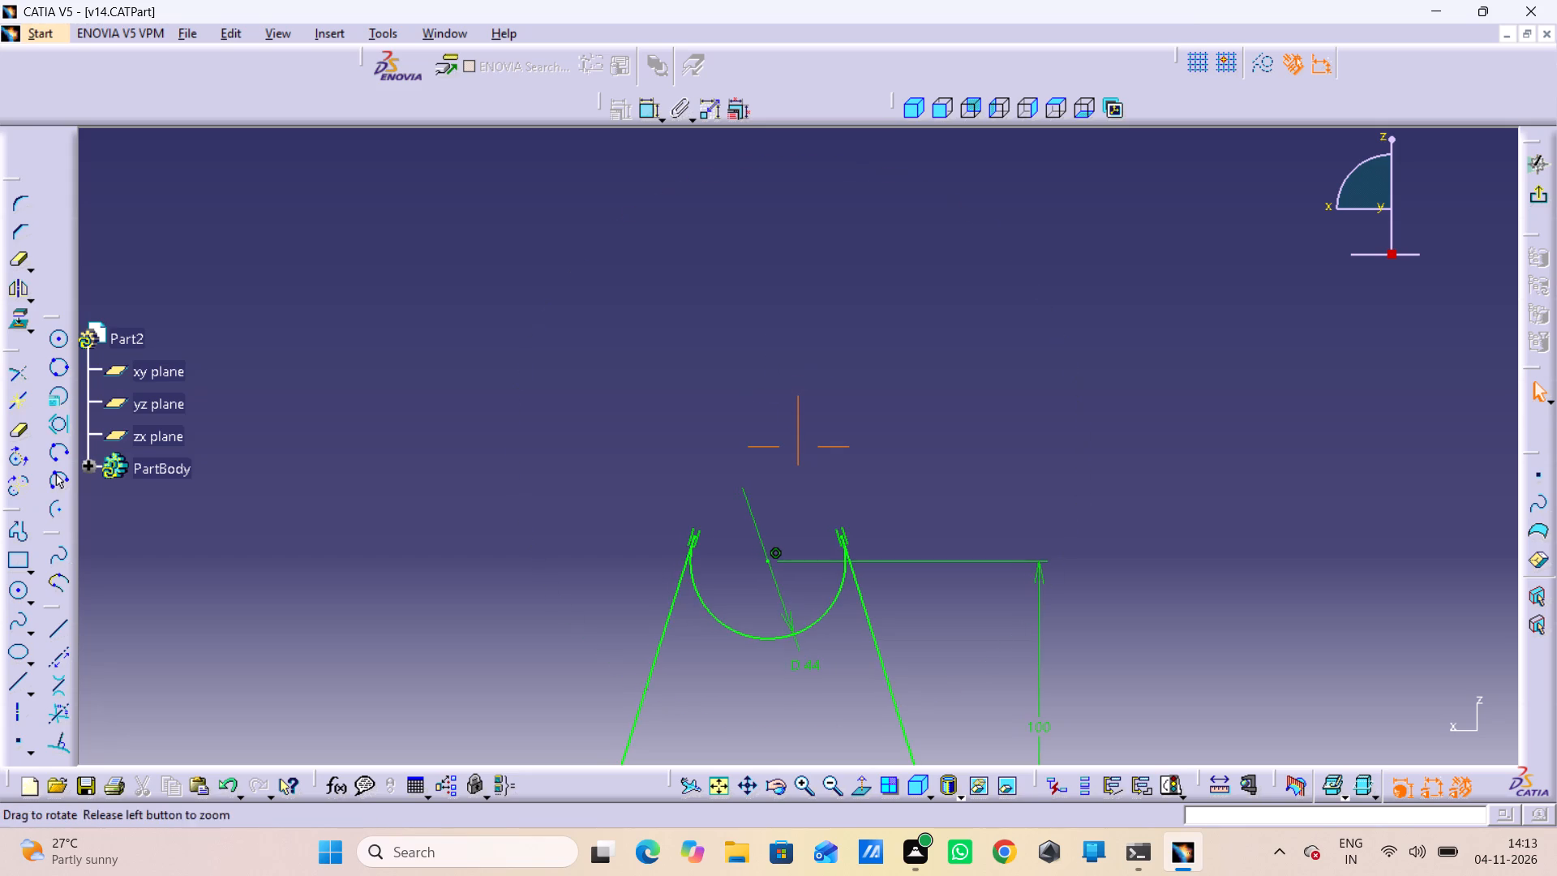
{"action": "middle_click_drag", "start_coordinate": [779, 389], "coordinate": [802, 542]}
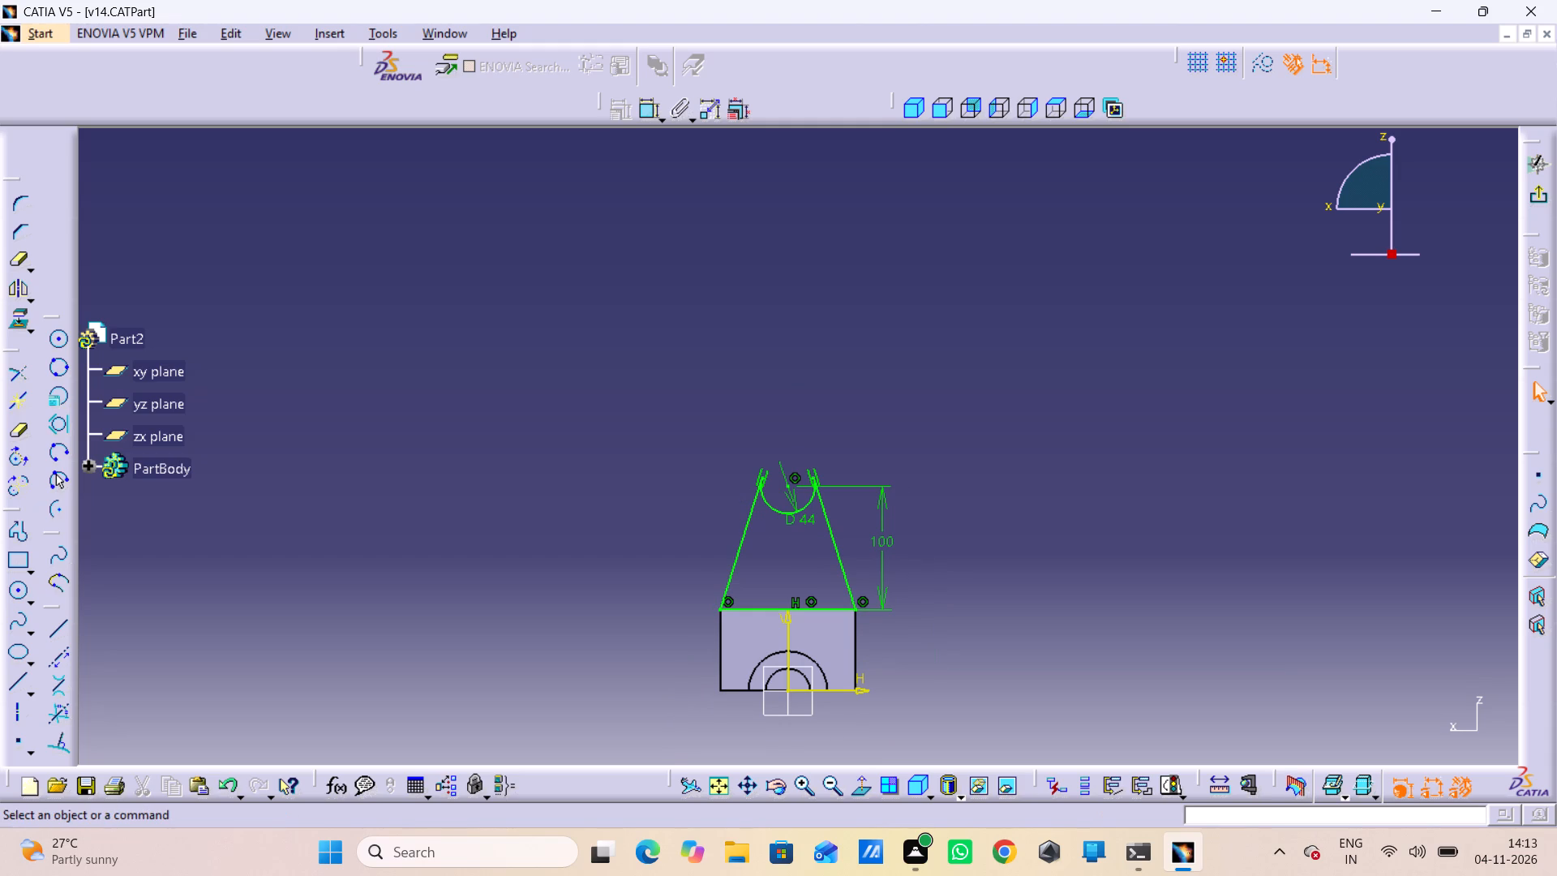
{"action": "left_click_drag", "start_coordinate": [1541, 187], "coordinate": [1541, 196]}
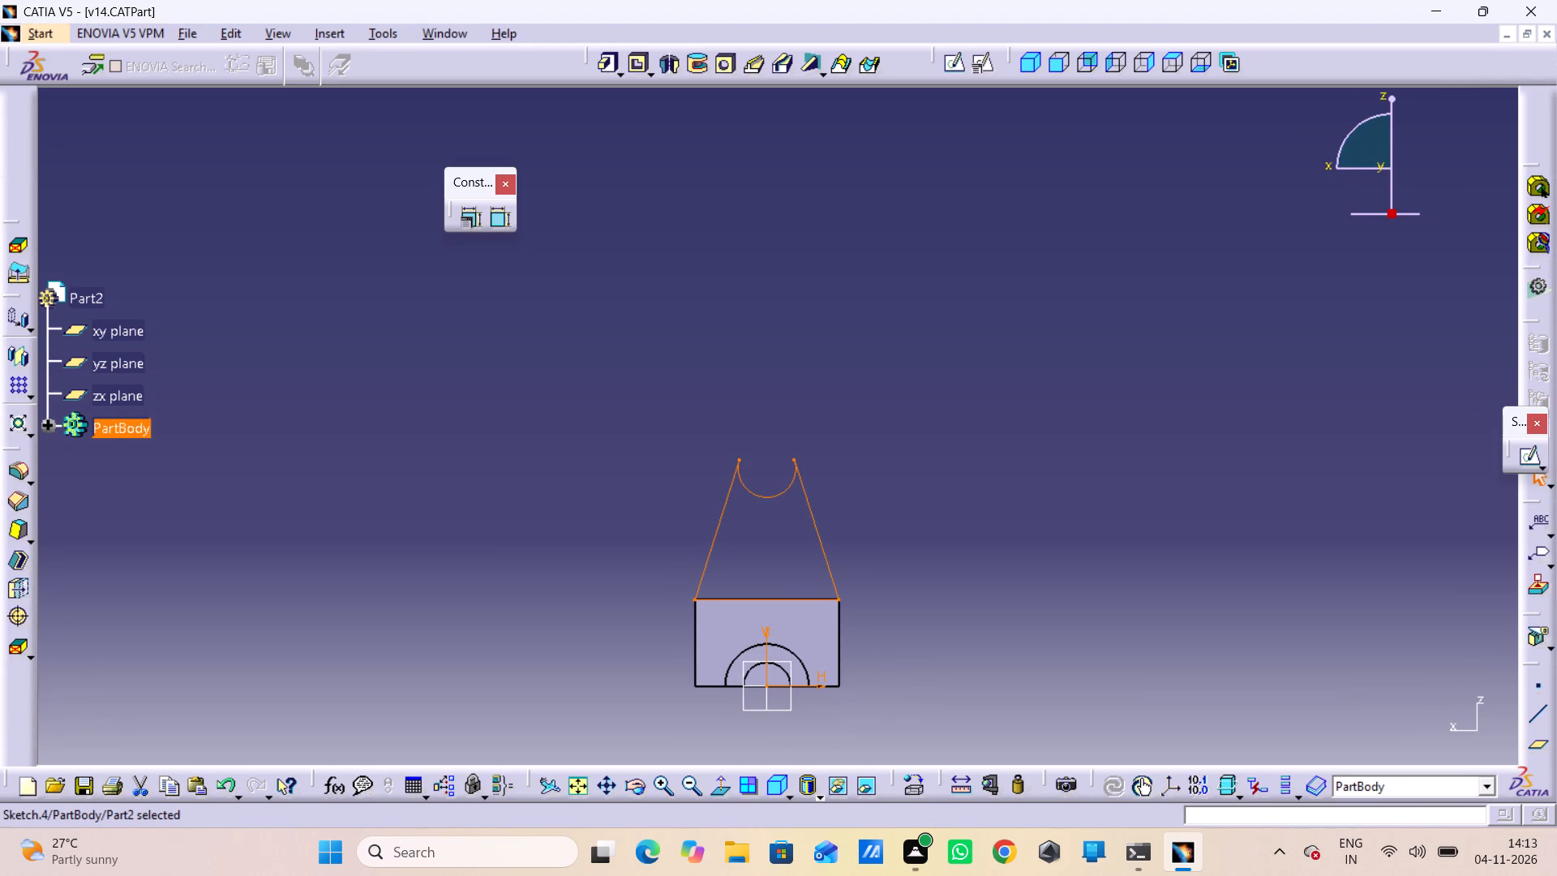
Pad the tapered web sketch 10 mm in the reversed direction, into the plate's thickness.
{"action": "left_click", "coordinate": [609, 67]}
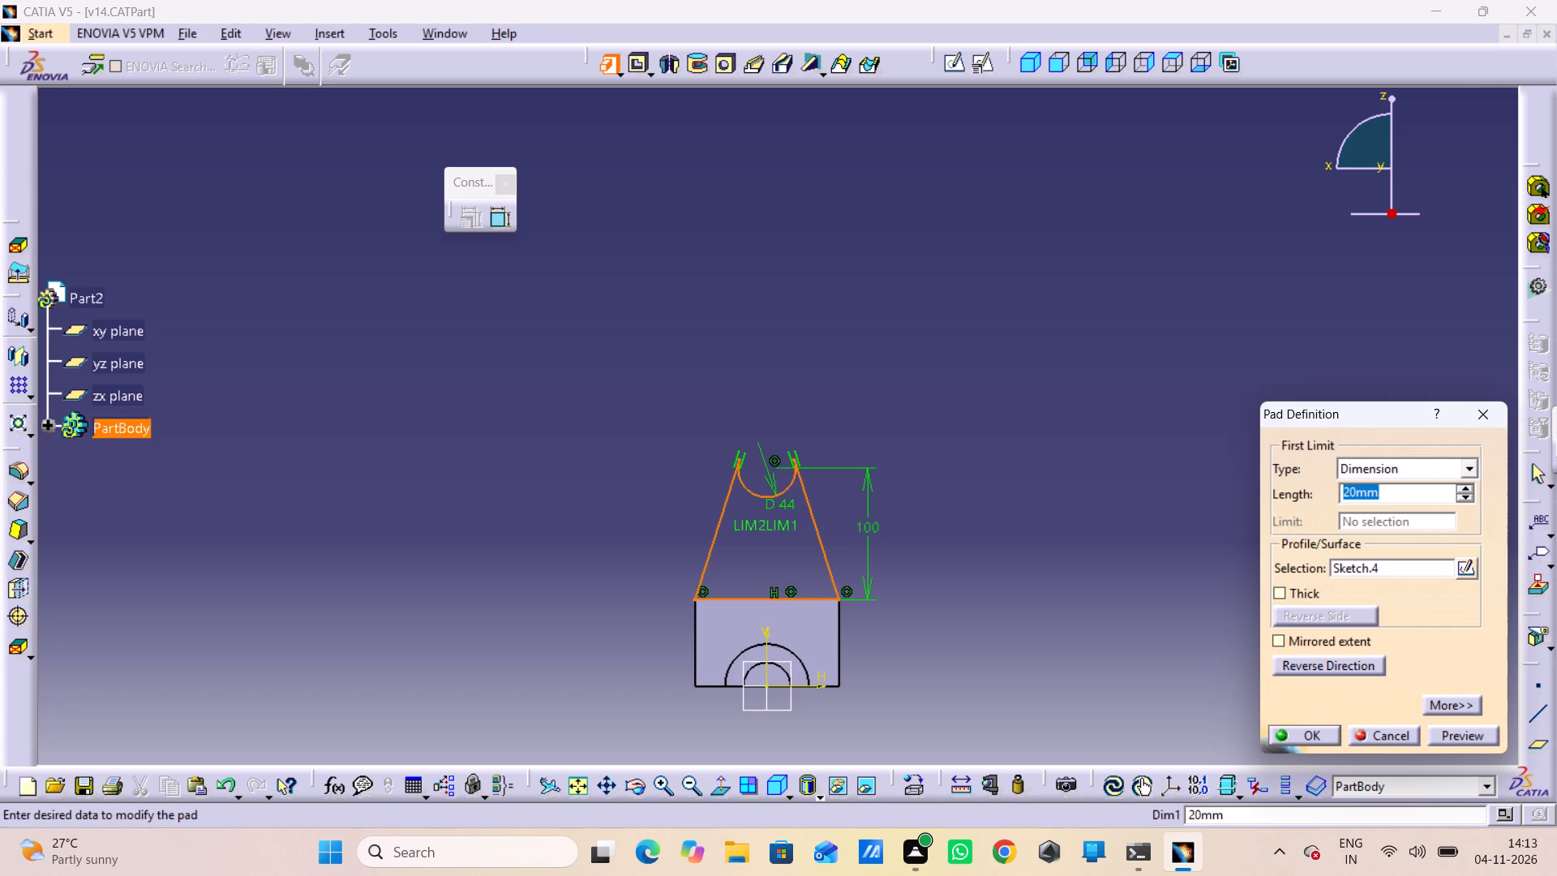
{"action": "middle_click_drag", "start_coordinate": [1199, 494], "coordinate": [853, 476]}
{"action": "right_click_drag", "start_coordinate": [1199, 494], "coordinate": [853, 476]}
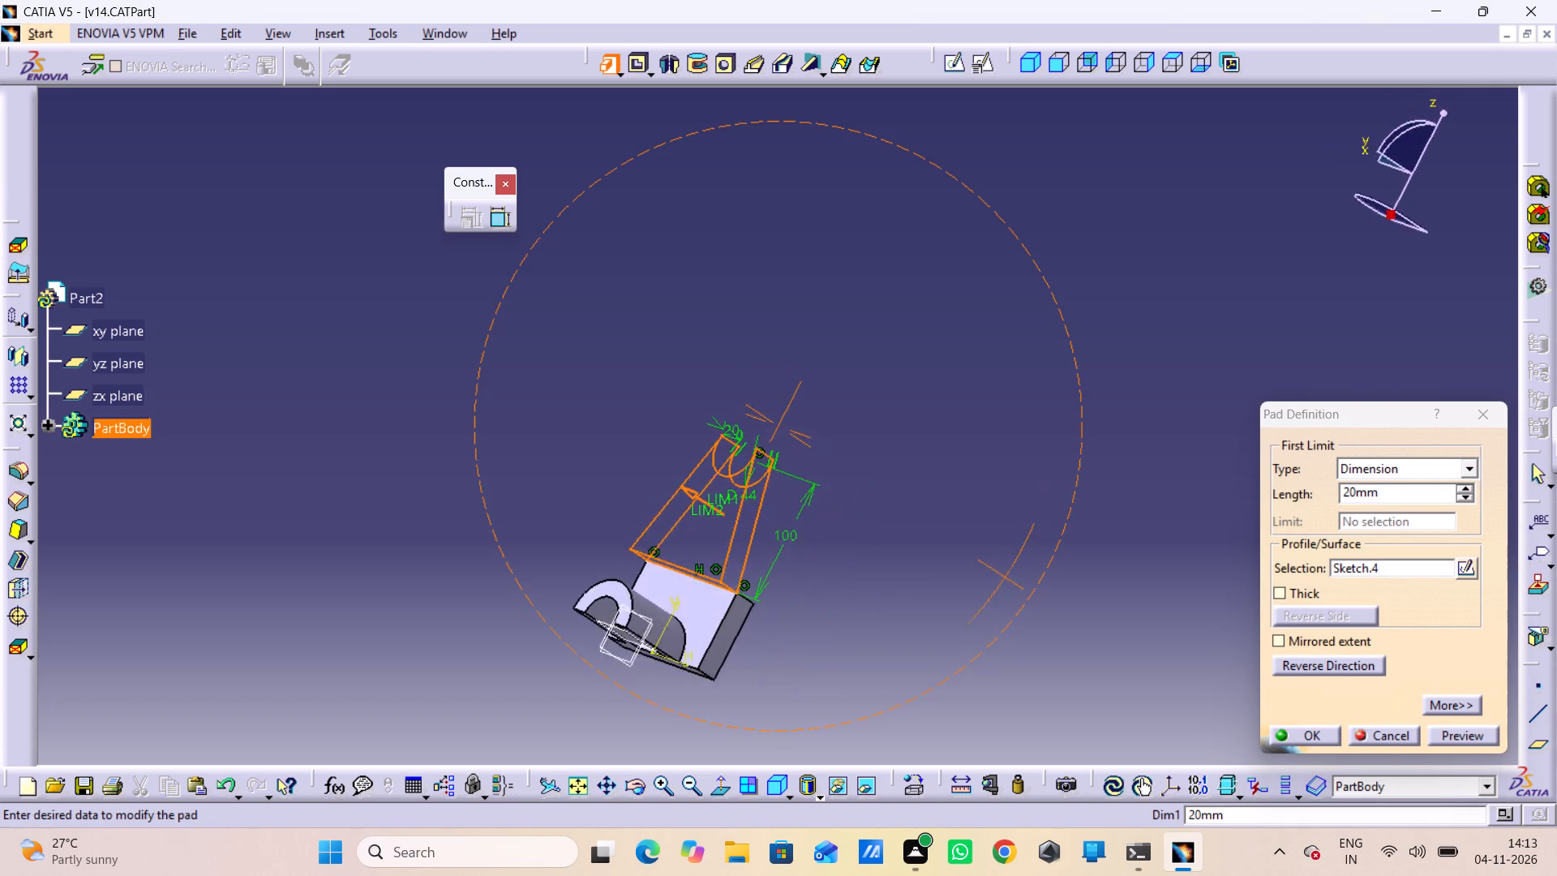
{"action": "right_click_drag", "start_coordinate": [853, 476], "coordinate": [676, 468]}
{"action": "middle_click_drag", "start_coordinate": [853, 476], "coordinate": [676, 468]}
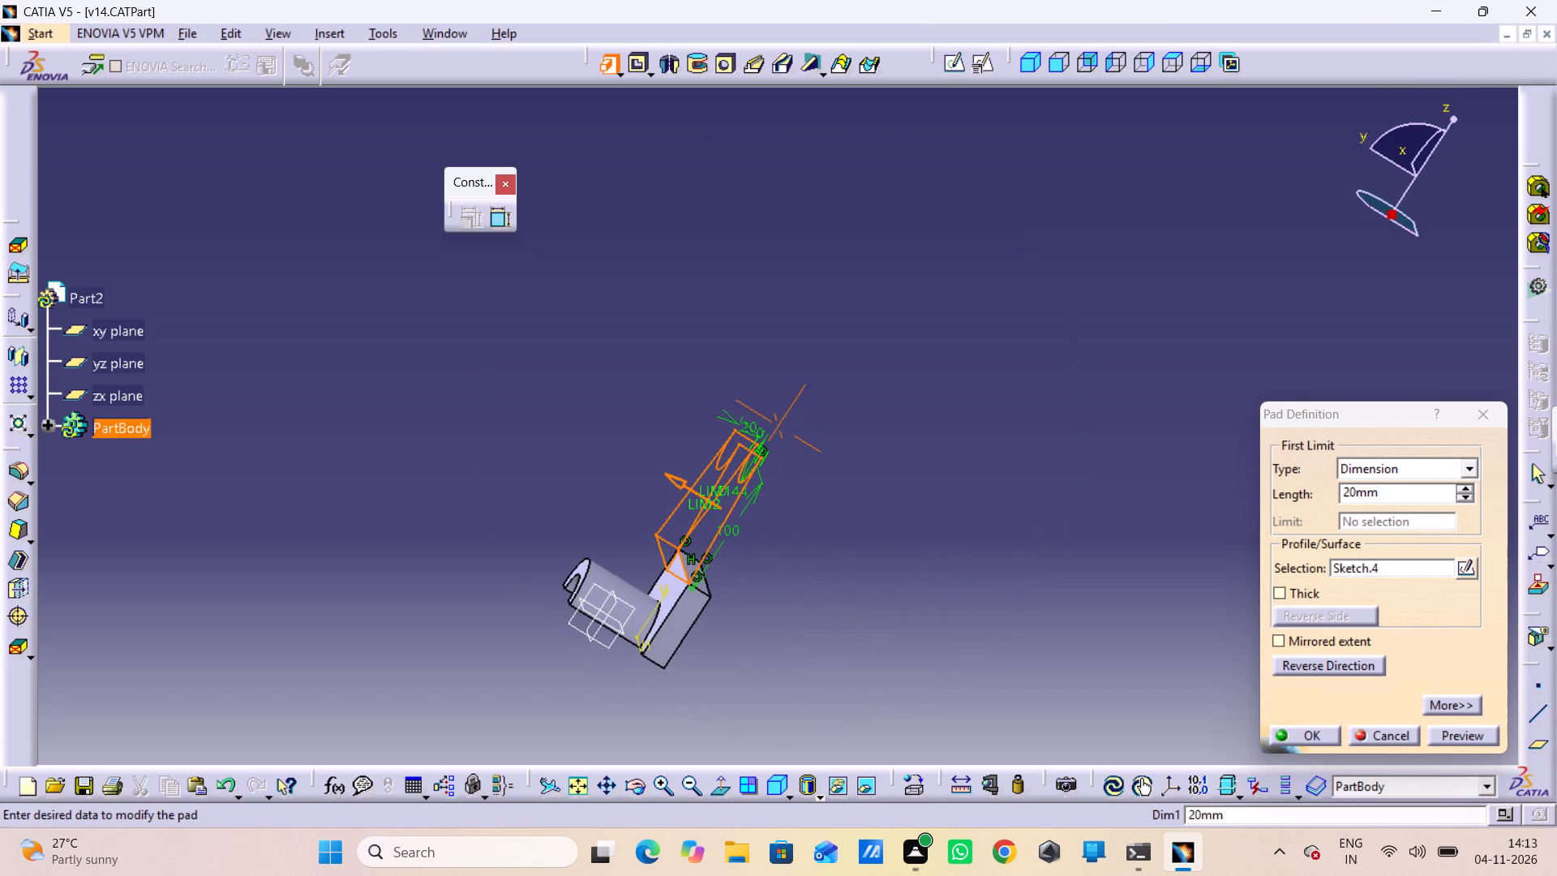
{"action": "left_click", "coordinate": [1361, 668]}
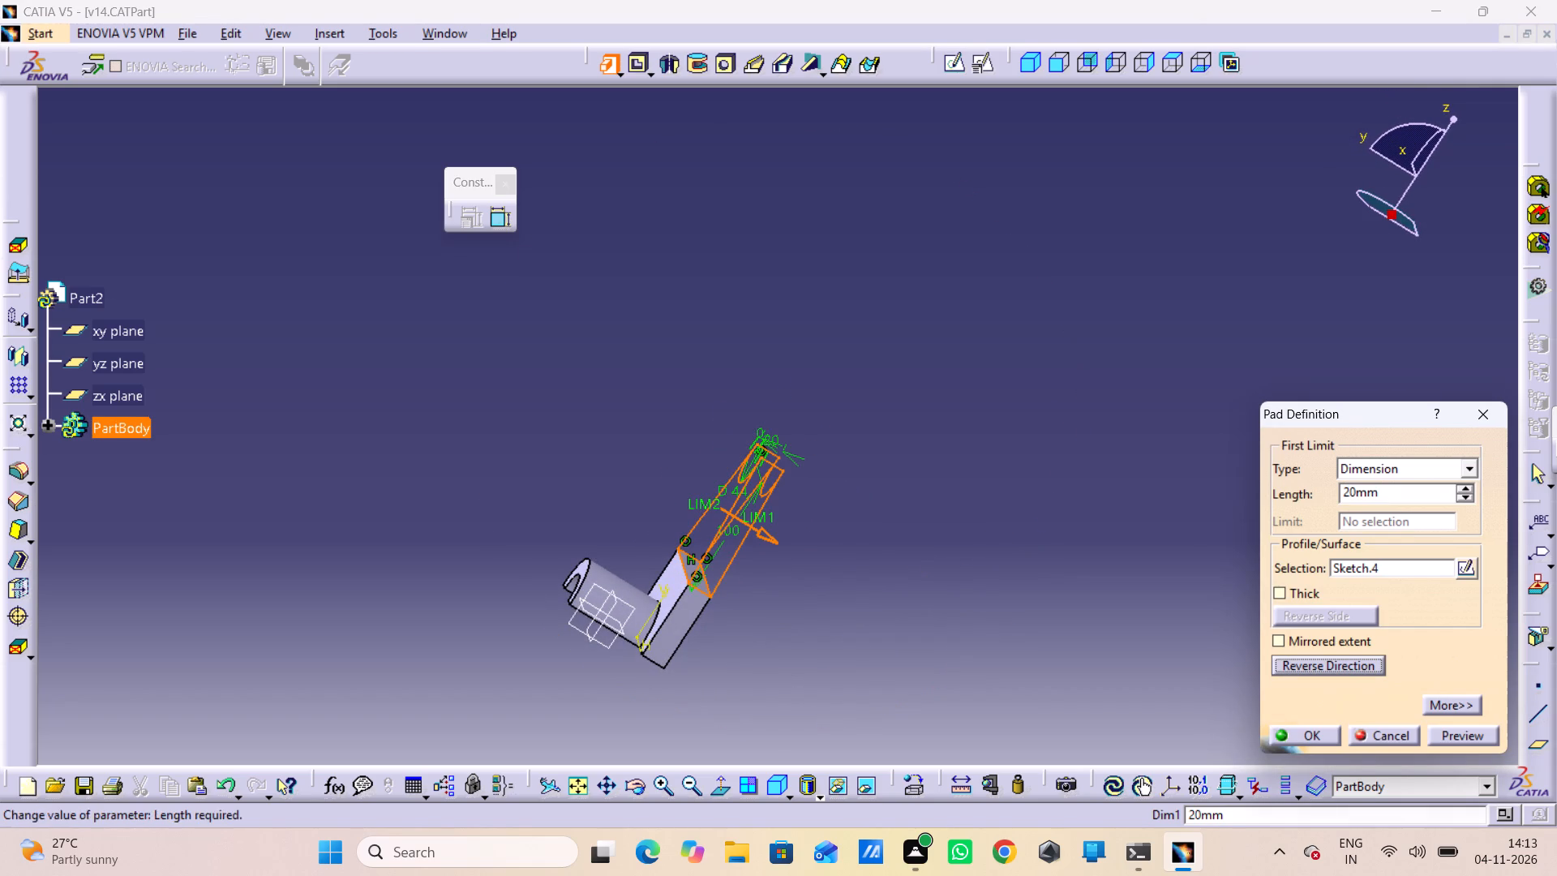
{"action": "left_click_drag", "start_coordinate": [1395, 496], "coordinate": [1206, 513]}
{"action": "type", "text": "10"}
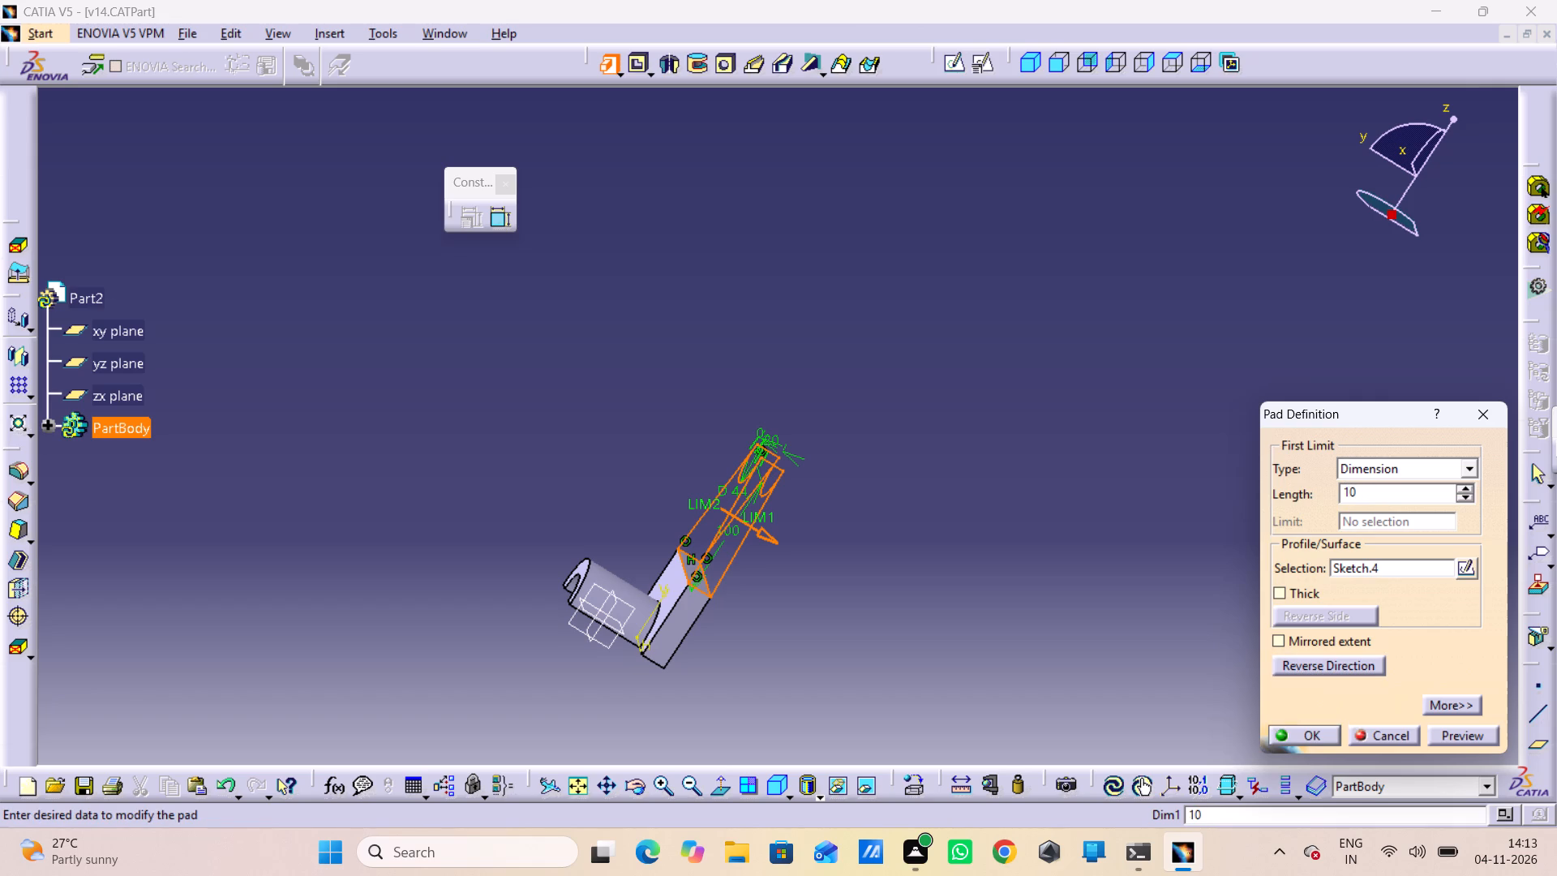
{"action": "left_click", "coordinate": [1452, 731]}
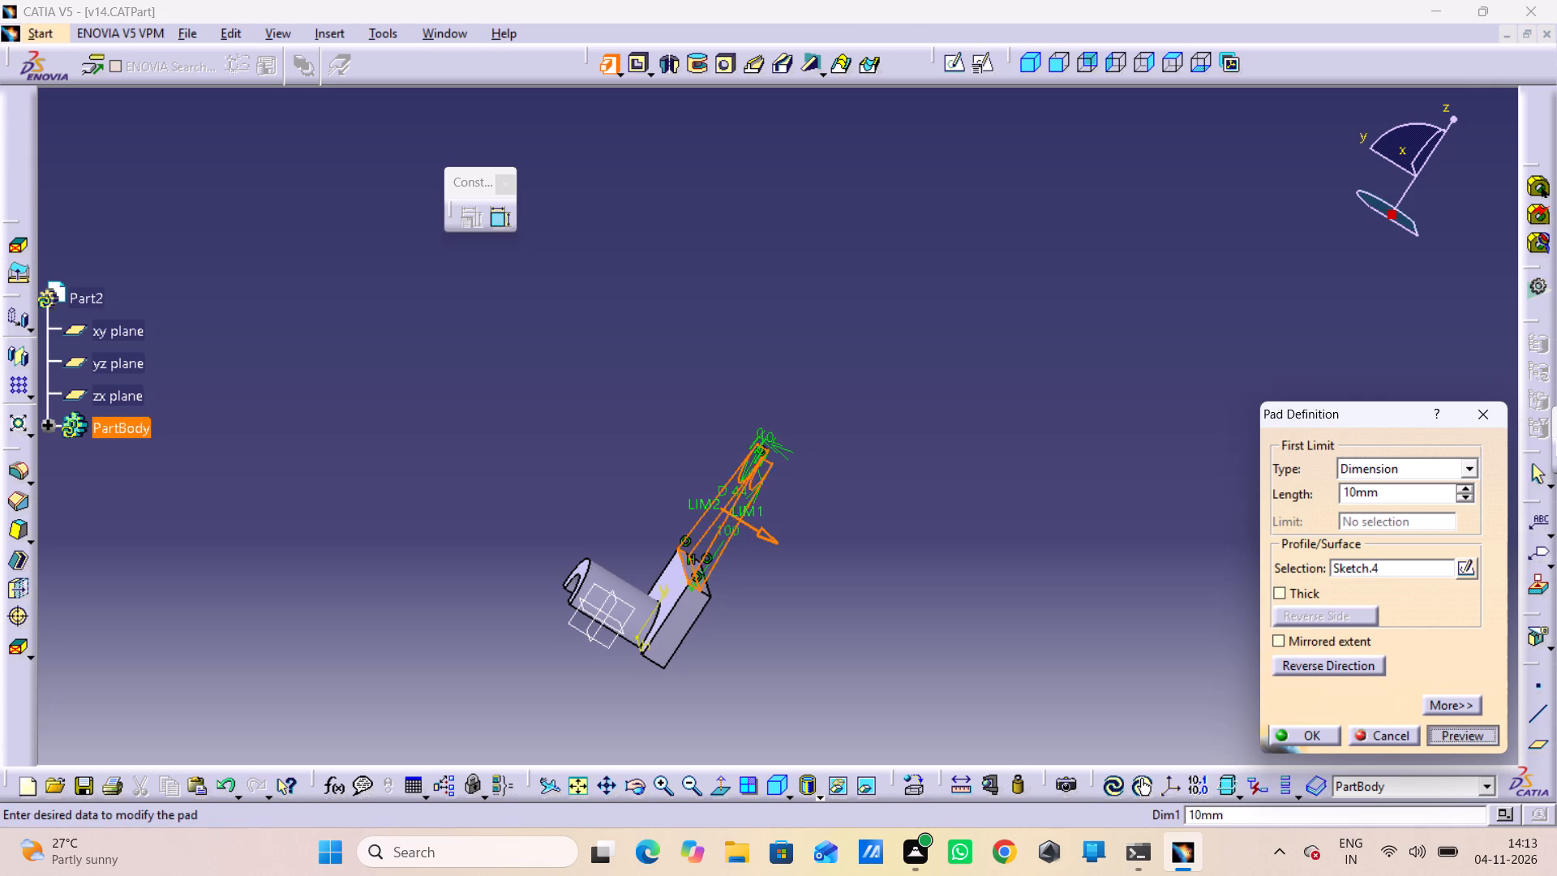
{"action": "middle_click_drag", "start_coordinate": [1037, 568], "coordinate": [916, 355]}
{"action": "right_click_drag", "start_coordinate": [1044, 571], "coordinate": [916, 355]}
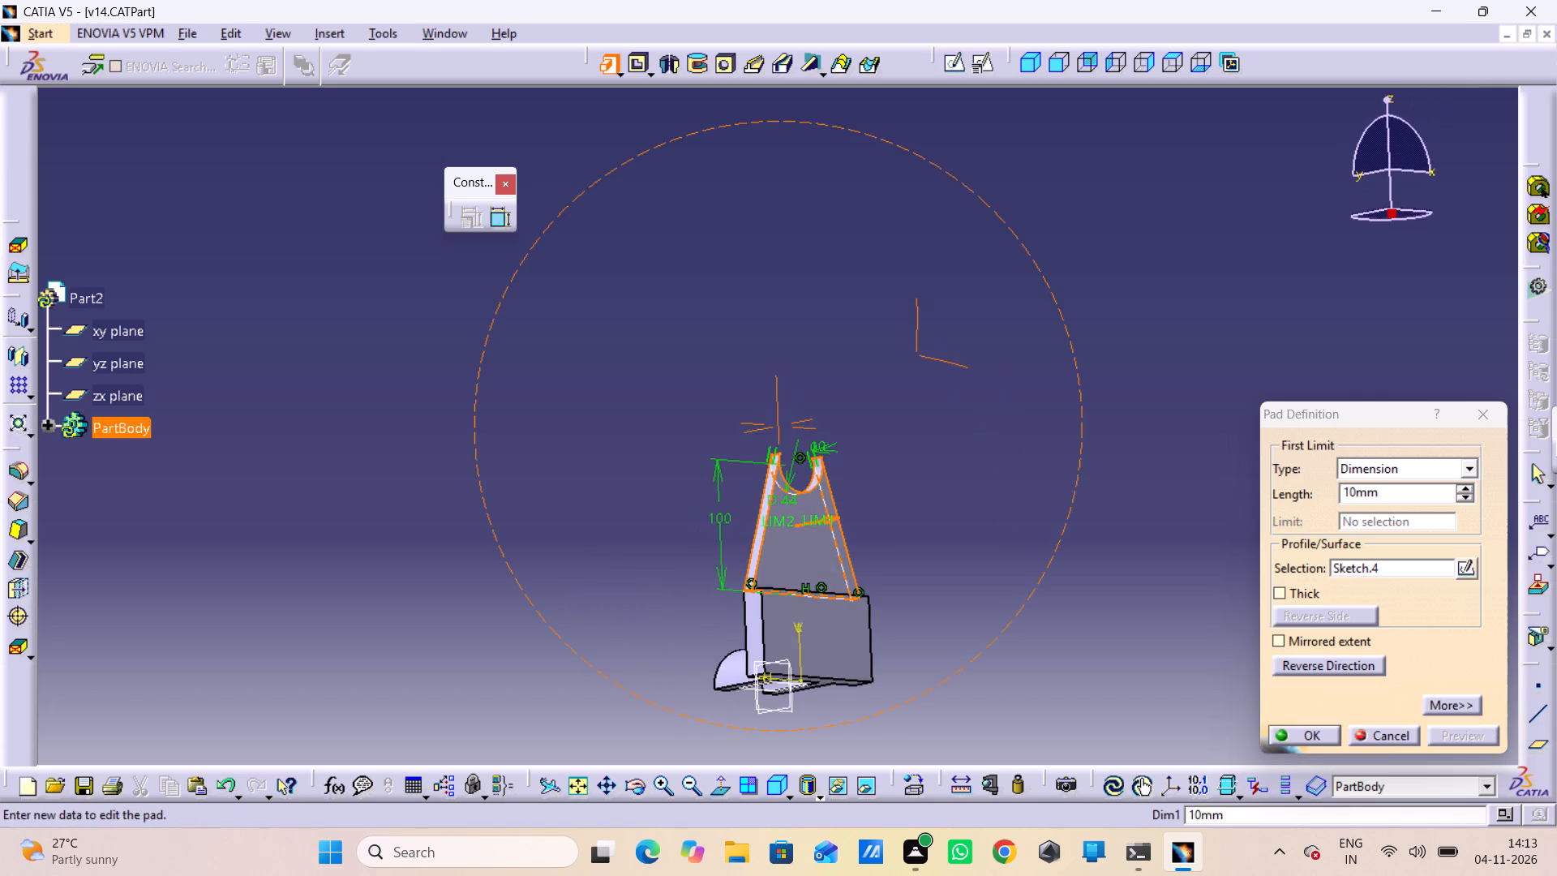
{"action": "middle_click_drag", "start_coordinate": [916, 355], "coordinate": [995, 537]}
{"action": "right_click_drag", "start_coordinate": [916, 355], "coordinate": [995, 537]}
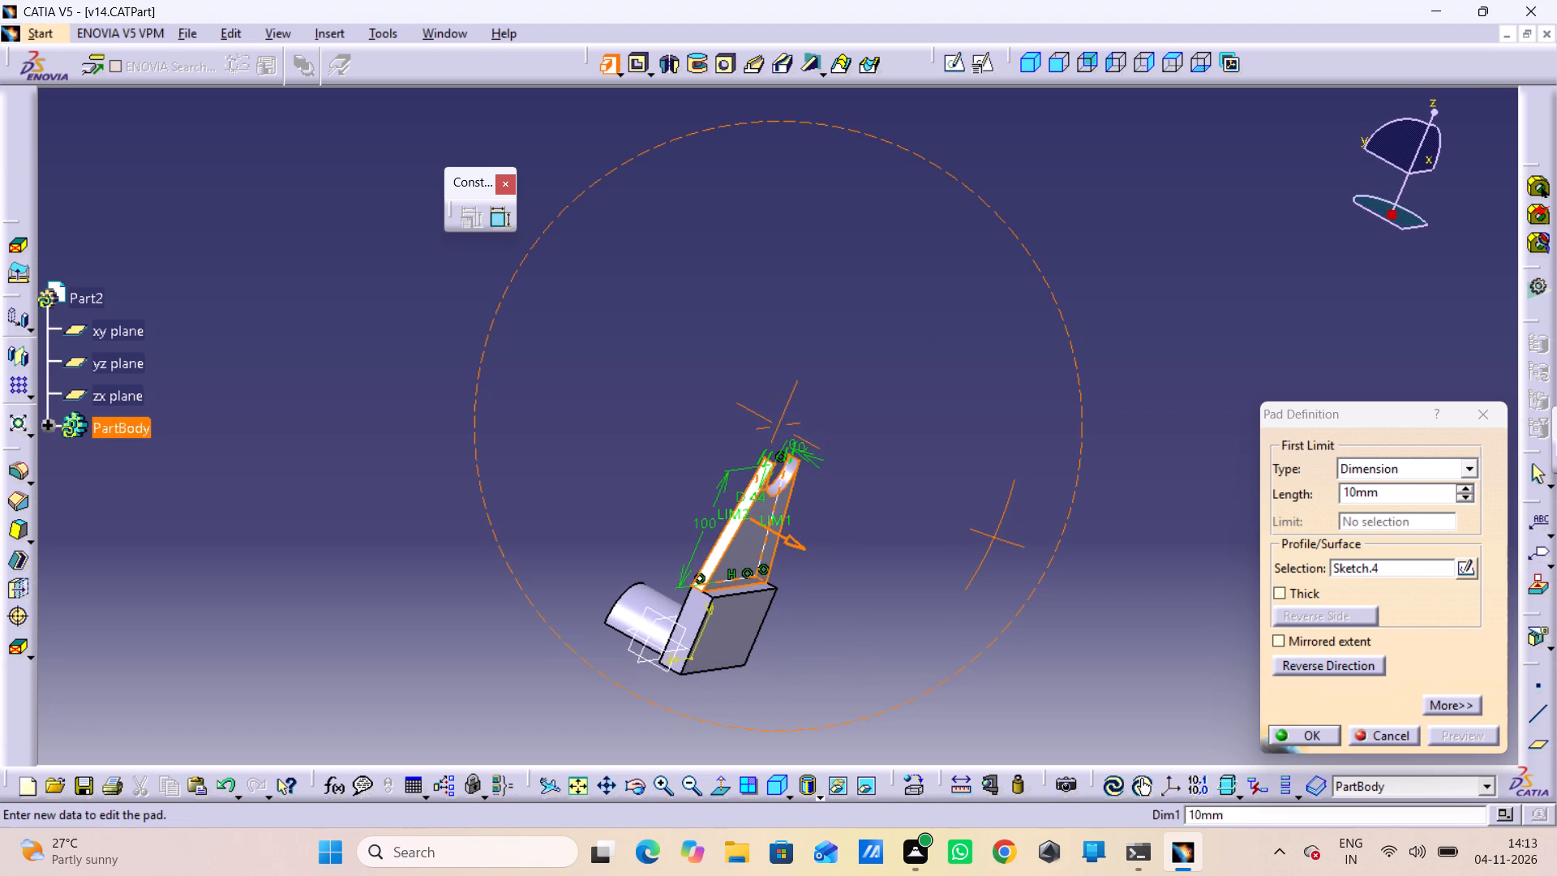
{"action": "left_click", "coordinate": [1293, 727]}
Examine the padded web, its concave top and its junction with the plate and half-cylinder in the isometric view.
{"action": "left_click", "coordinate": [934, 684]}
{"action": "middle_click_drag", "start_coordinate": [952, 669], "coordinate": [1087, 750]}
{"action": "right_click_drag", "start_coordinate": [954, 666], "coordinate": [1087, 749]}
{"action": "scroll", "coordinate": [1087, 750], "scroll_direction": "up", "scroll_amount": 1}
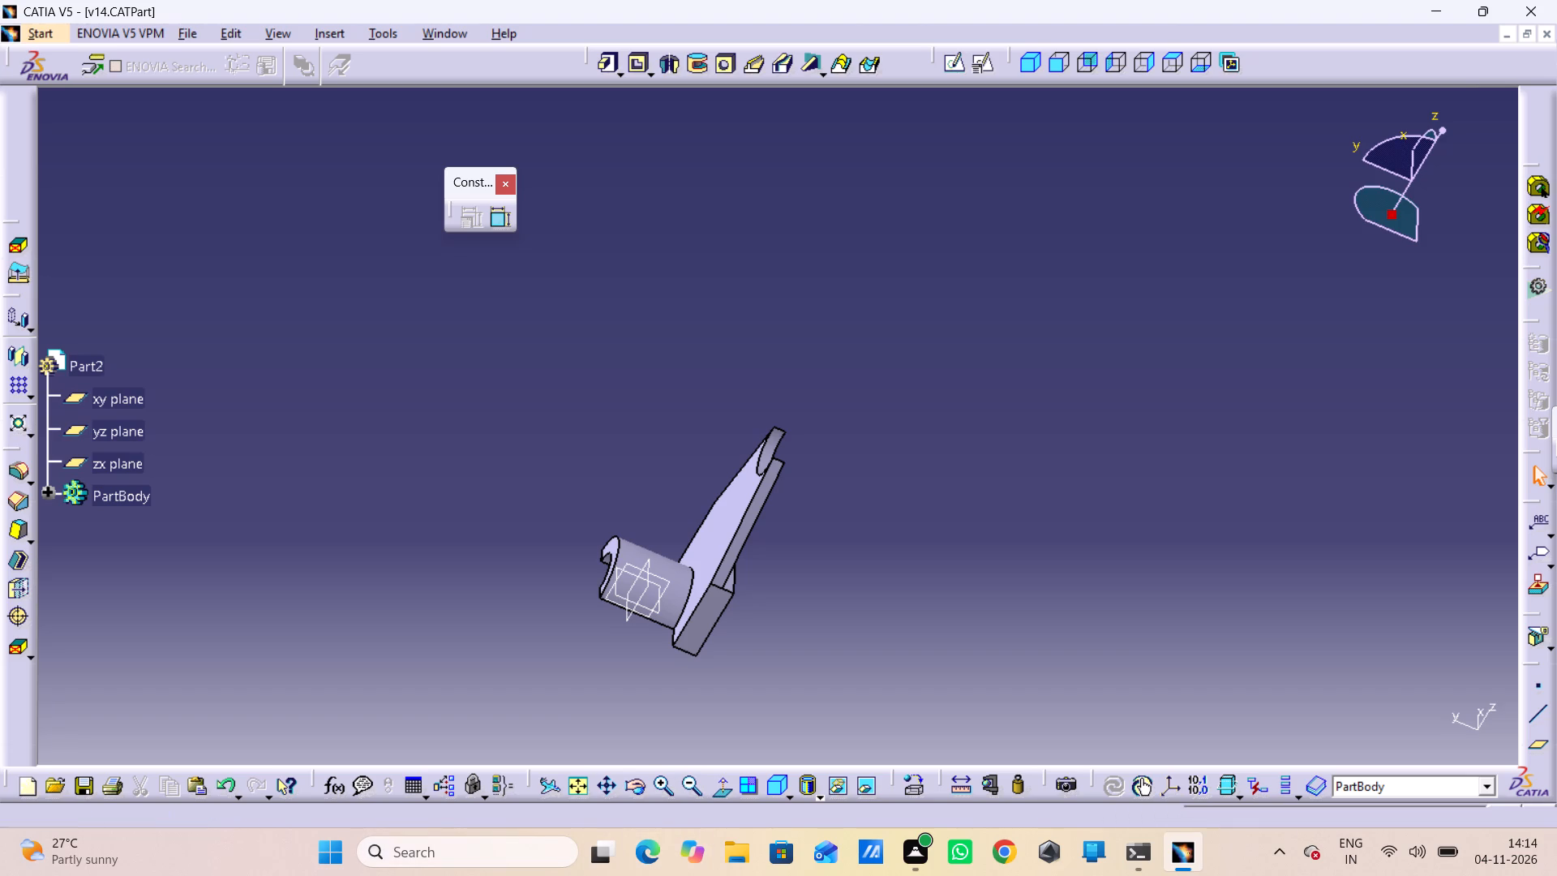
{"action": "left_click", "coordinate": [772, 800]}
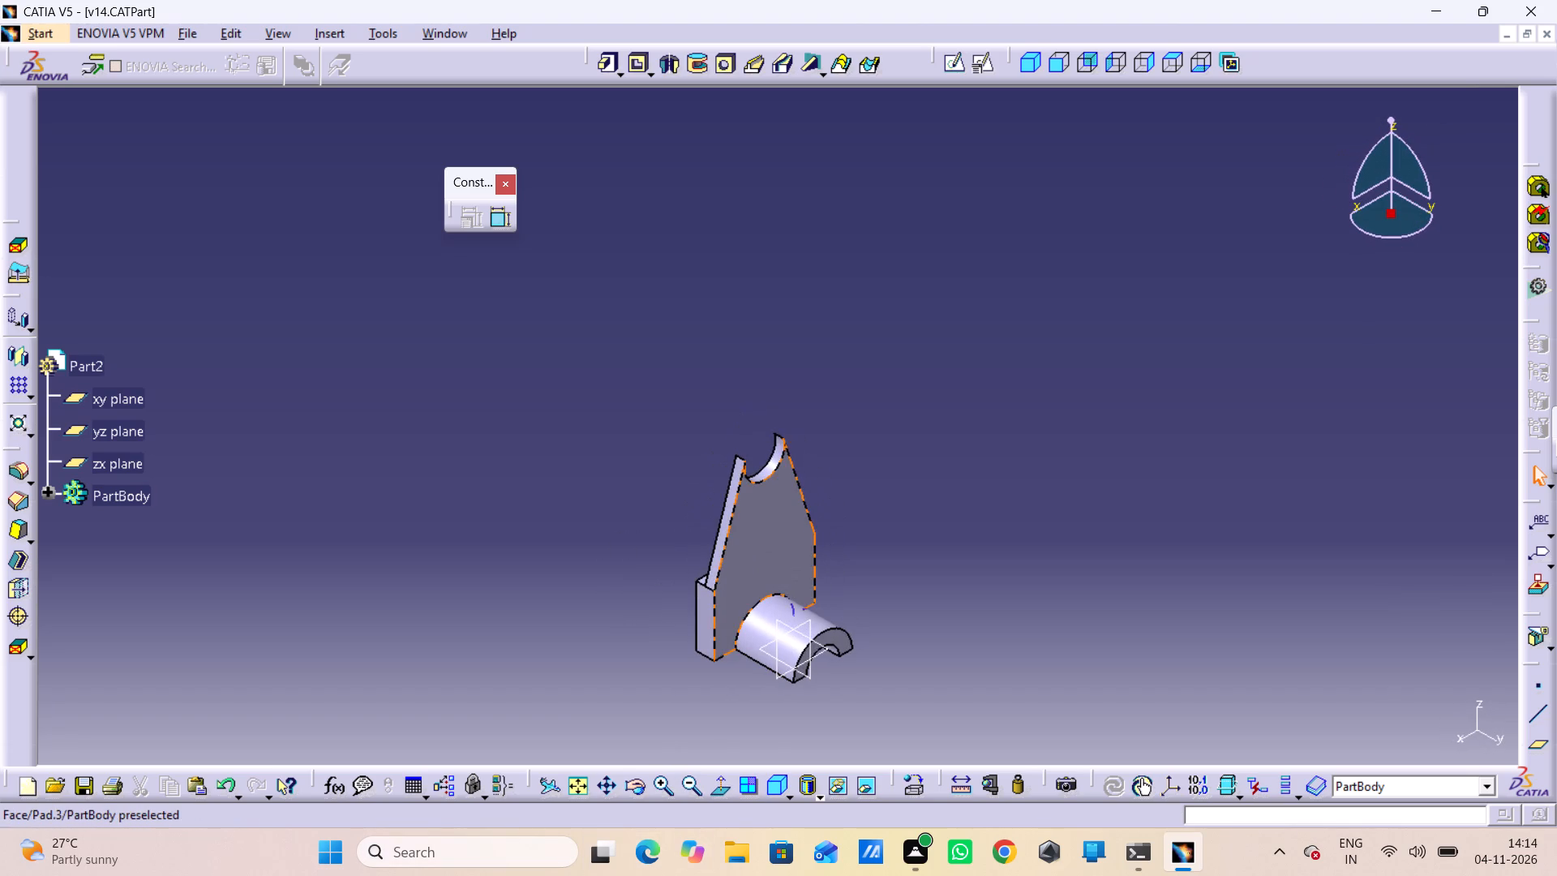
{"action": "middle_click_drag", "start_coordinate": [935, 473], "coordinate": [889, 319]}
{"action": "right_click_drag", "start_coordinate": [935, 473], "coordinate": [941, 453]}
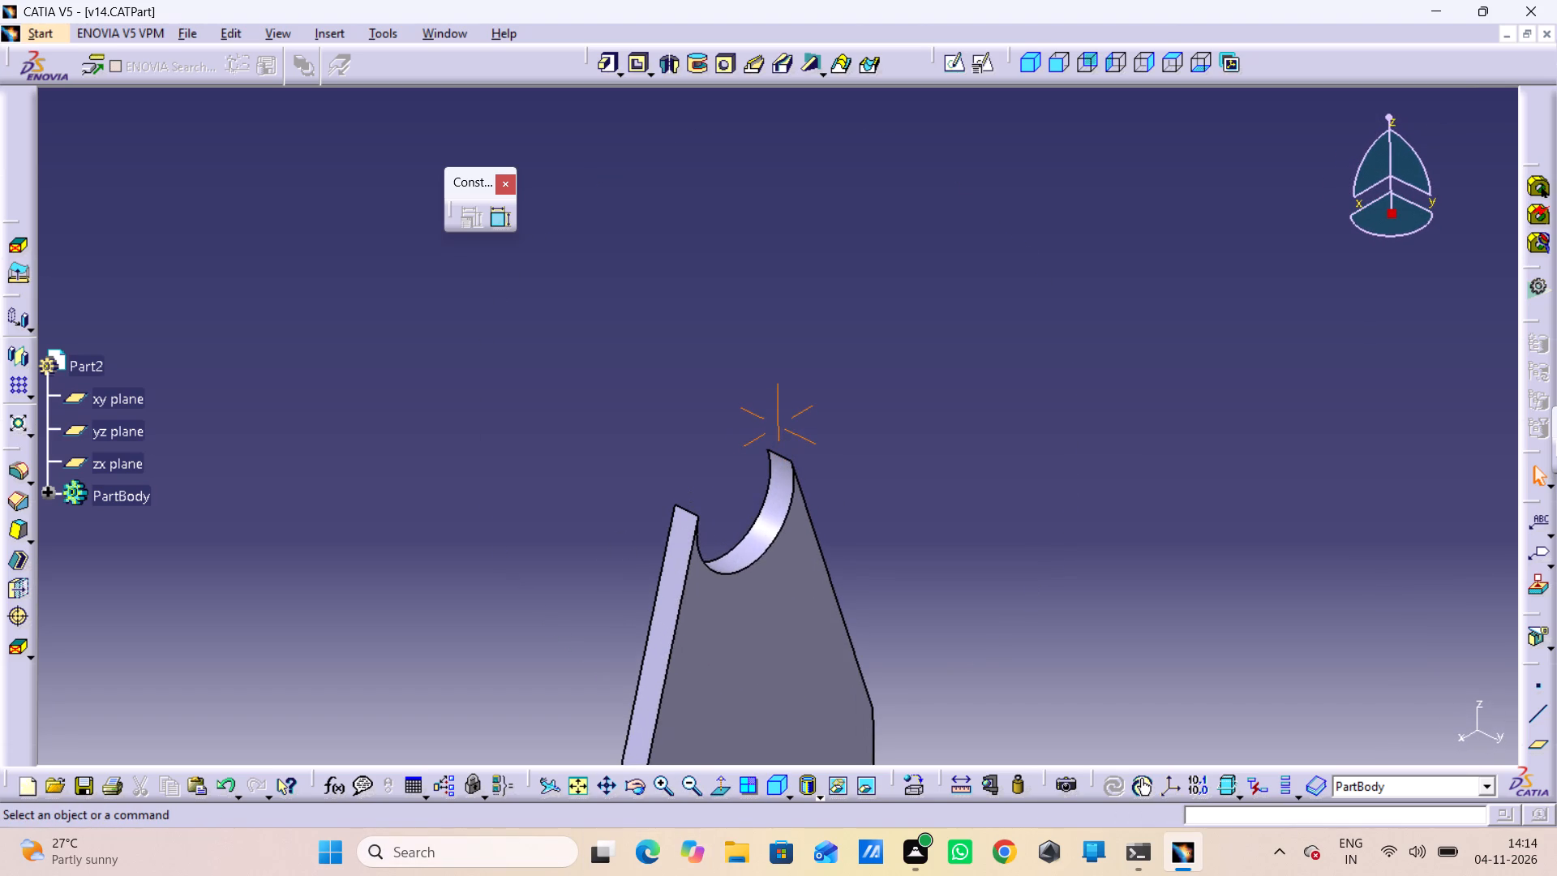
{"action": "middle_click_drag", "start_coordinate": [879, 544], "coordinate": [877, 360]}
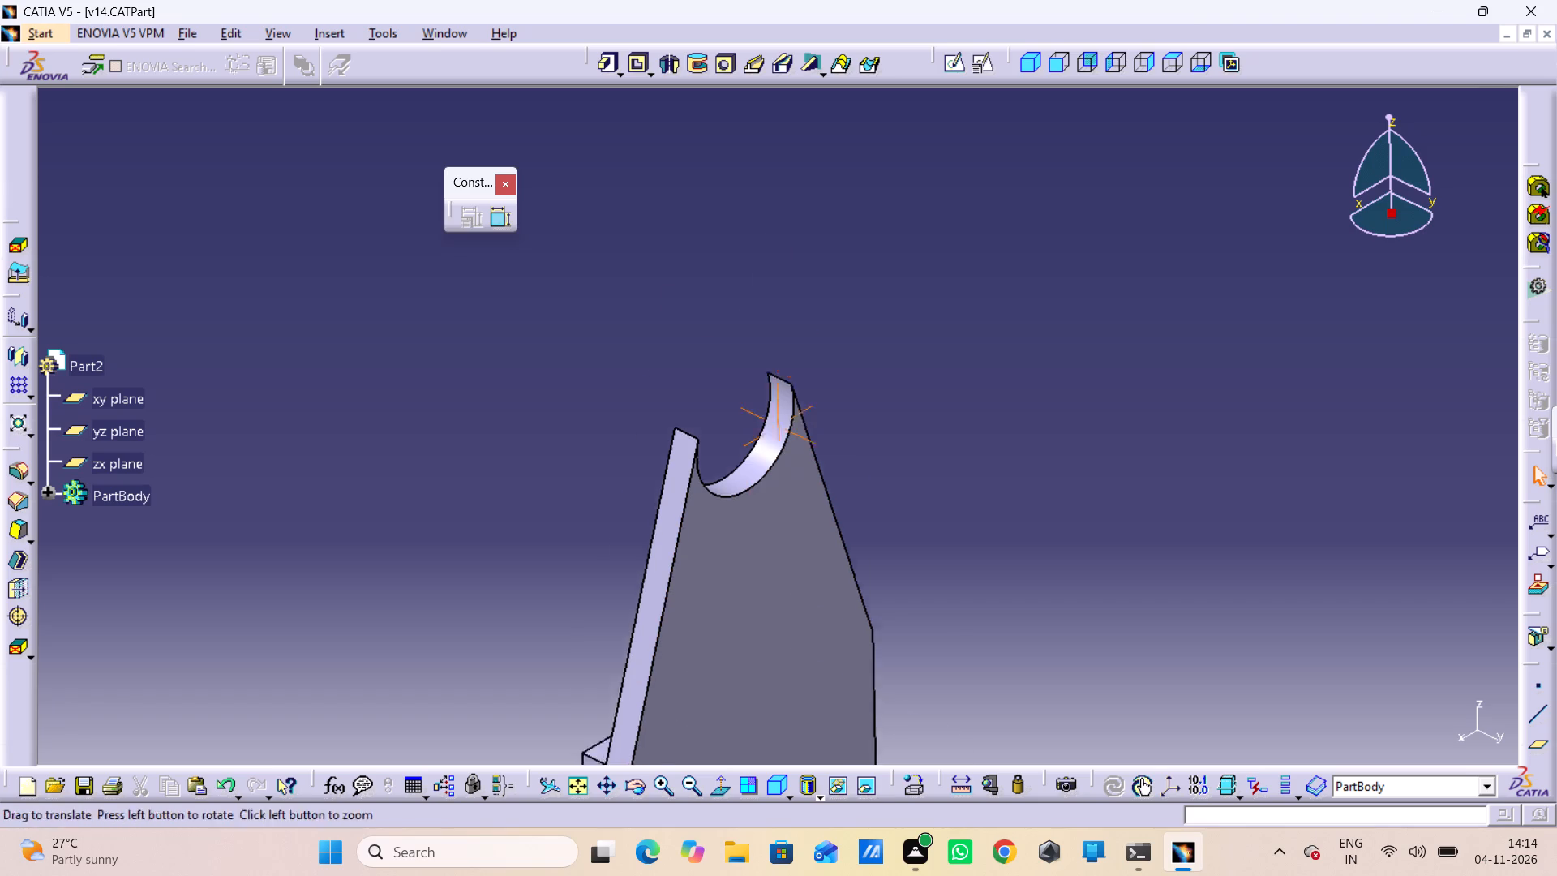
{"action": "middle_click_drag", "start_coordinate": [877, 360], "coordinate": [829, 142]}
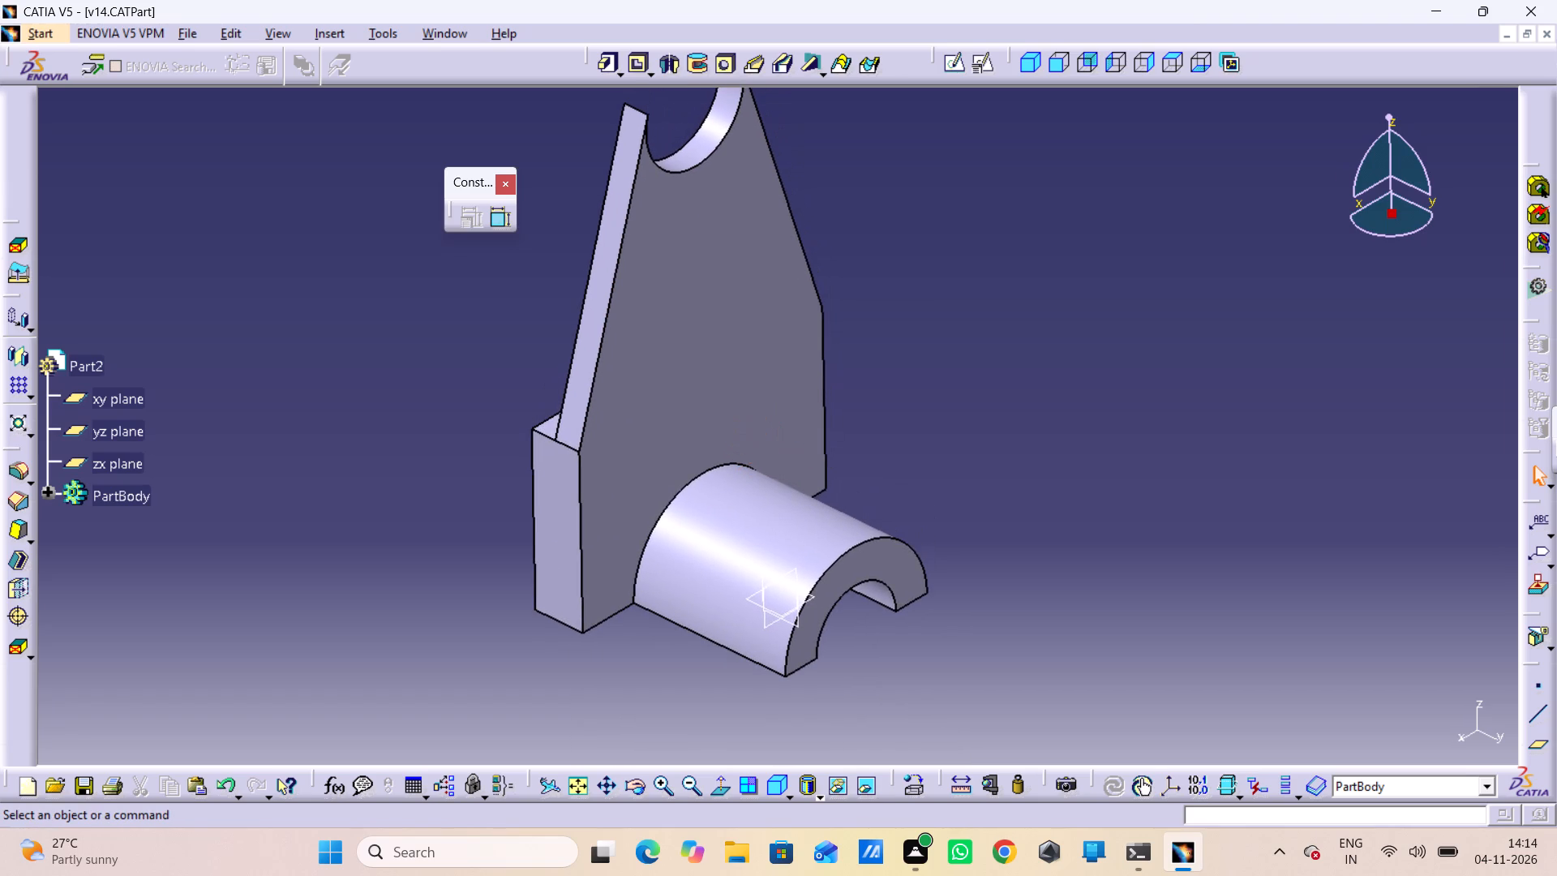
Examine the tapered web and half-cylinder from isometric and rotated views to check the web's height above the plate.
{"action": "middle_click_drag", "start_coordinate": [964, 238], "coordinate": [967, 242]}
{"action": "right_click_drag", "start_coordinate": [967, 242], "coordinate": [803, 216]}
{"action": "middle_click_drag", "start_coordinate": [967, 242], "coordinate": [803, 216]}
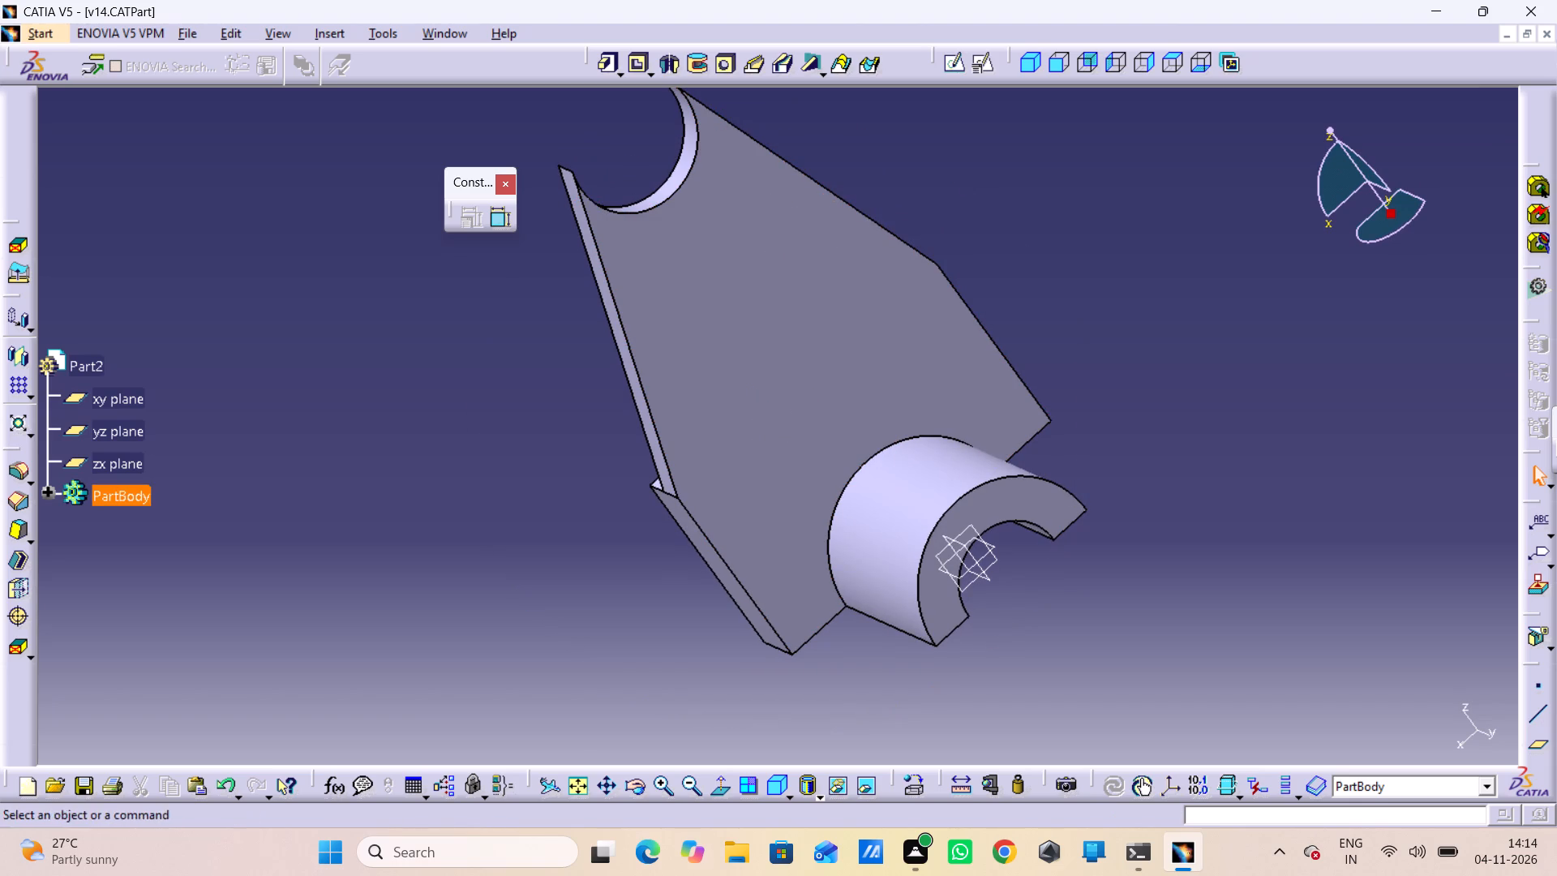
{"action": "left_click", "coordinate": [720, 784]}
{"action": "left_click", "coordinate": [726, 779]}
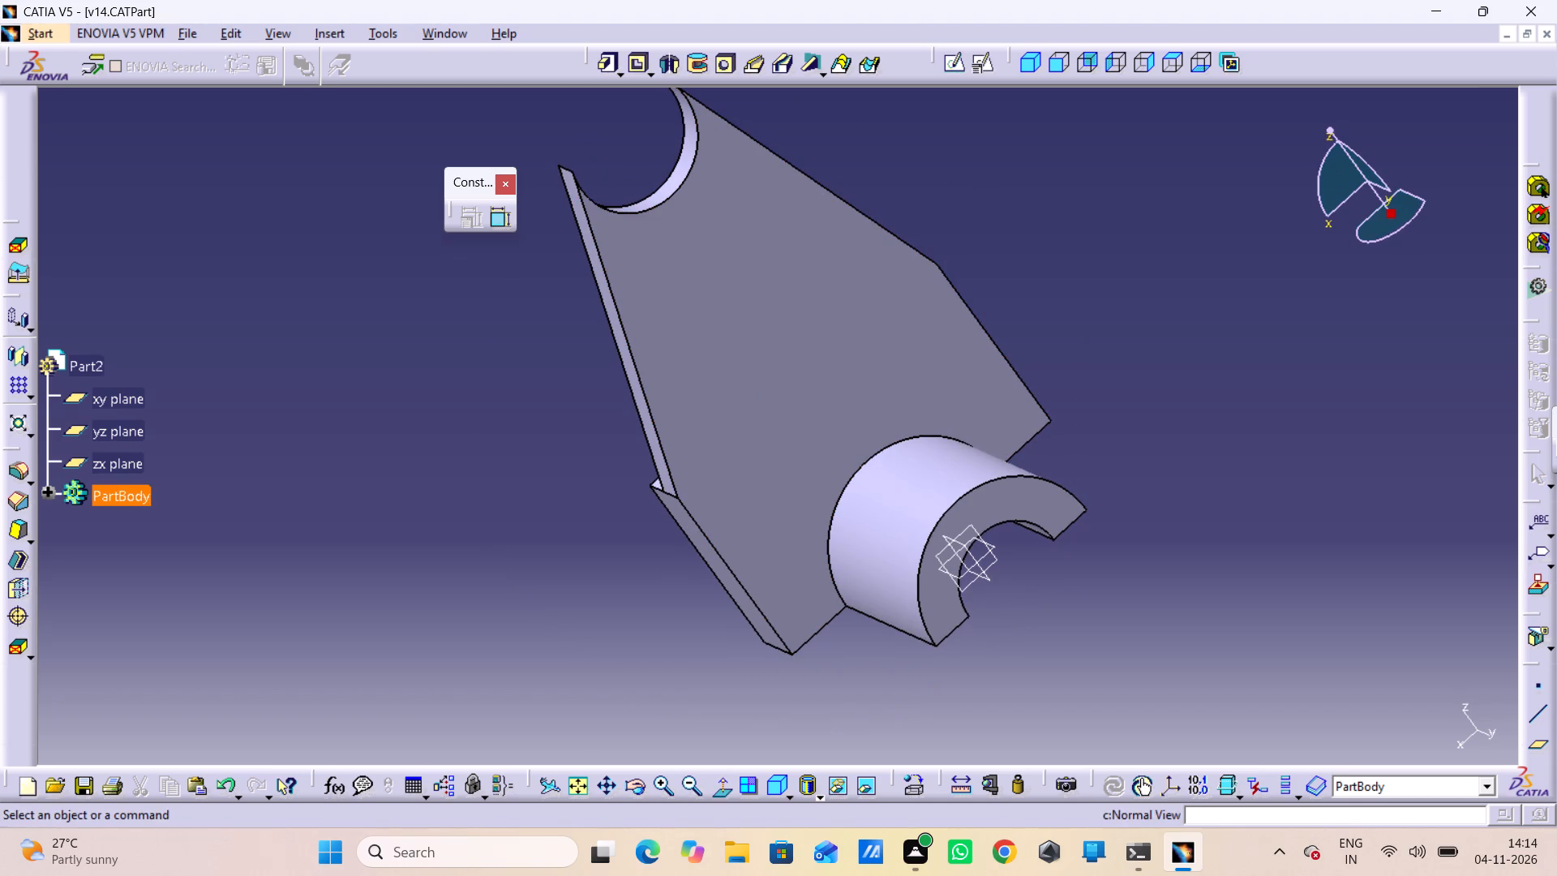
{"action": "left_click", "coordinate": [777, 784]}
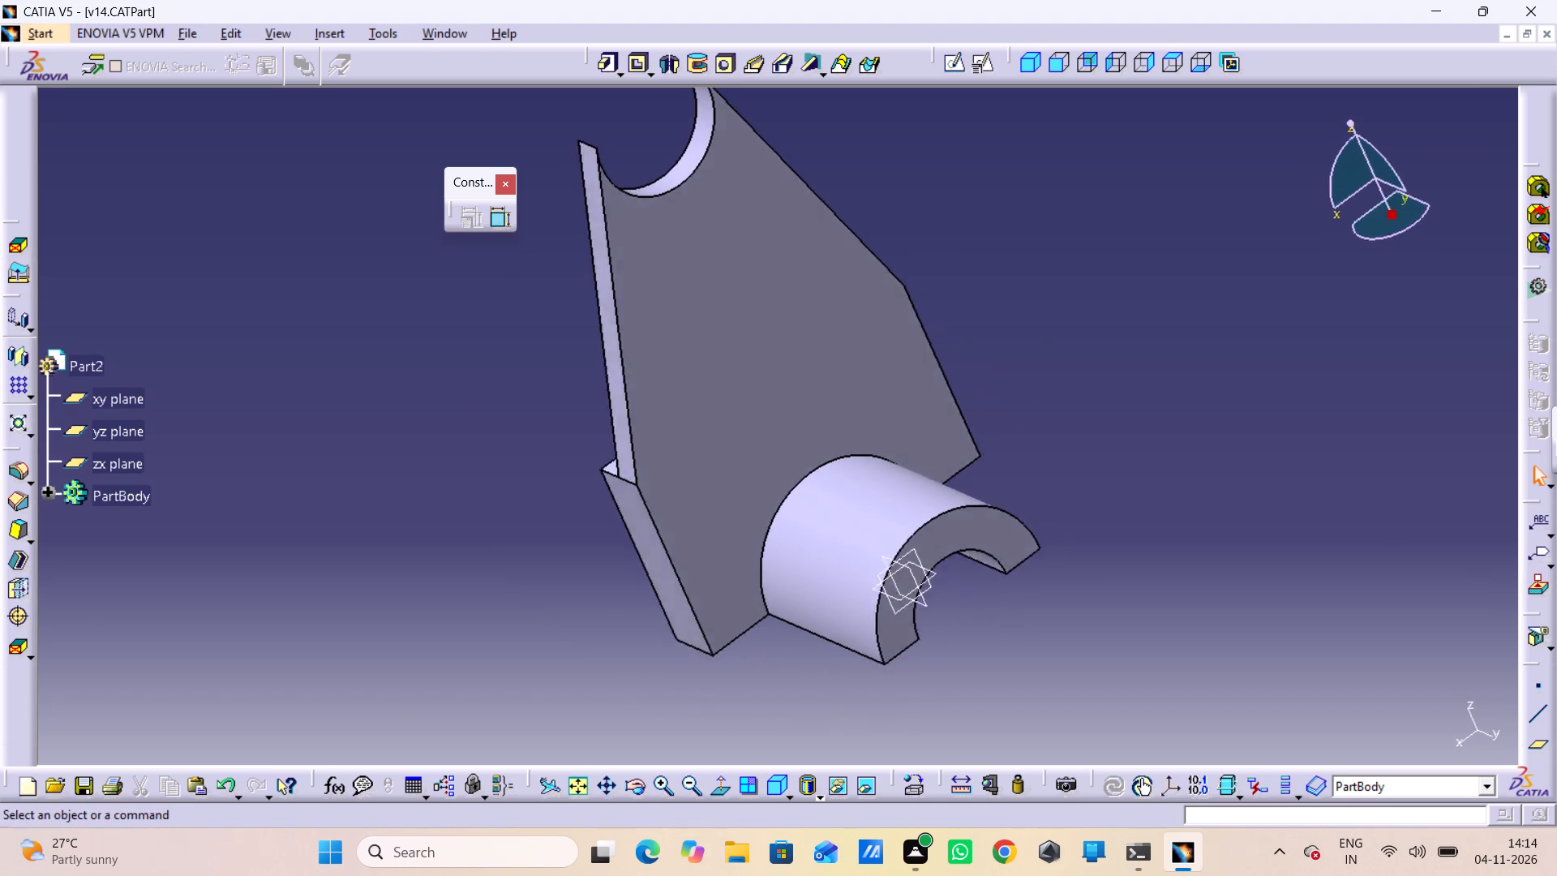
{"action": "middle_click_drag", "start_coordinate": [1128, 357], "coordinate": [1128, 452]}
{"action": "right_click", "coordinate": [1128, 357]}
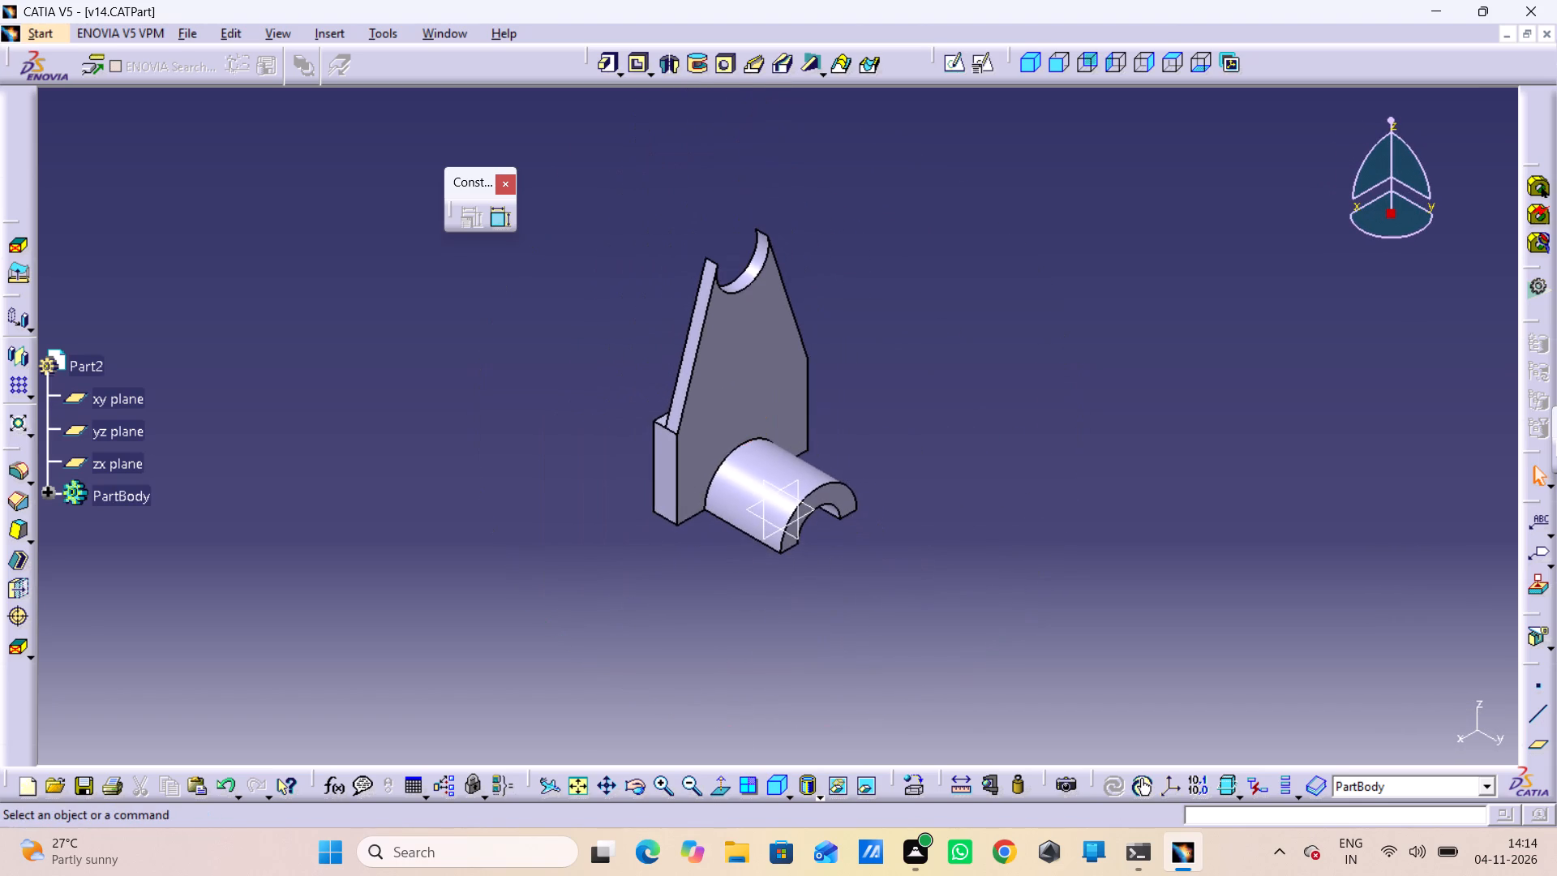
{"action": "middle_click_drag", "start_coordinate": [1125, 447], "coordinate": [767, 543]}
{"action": "right_click_drag", "start_coordinate": [1006, 527], "coordinate": [767, 543]}
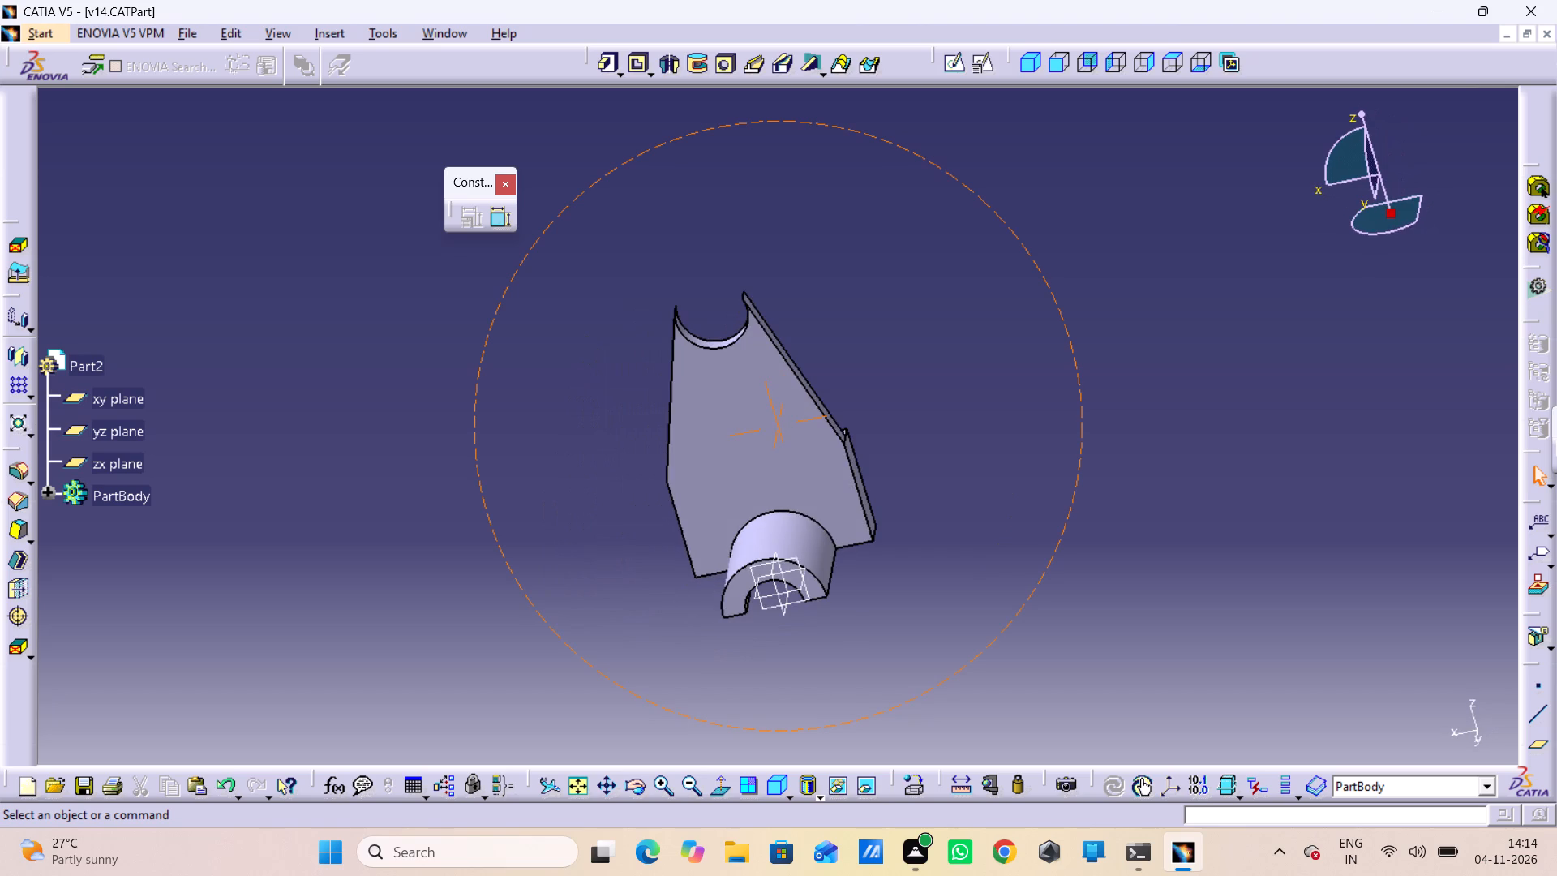
{"action": "right_click_drag", "start_coordinate": [767, 543], "coordinate": [771, 513]}
{"action": "middle_click_drag", "start_coordinate": [767, 543], "coordinate": [771, 513]}
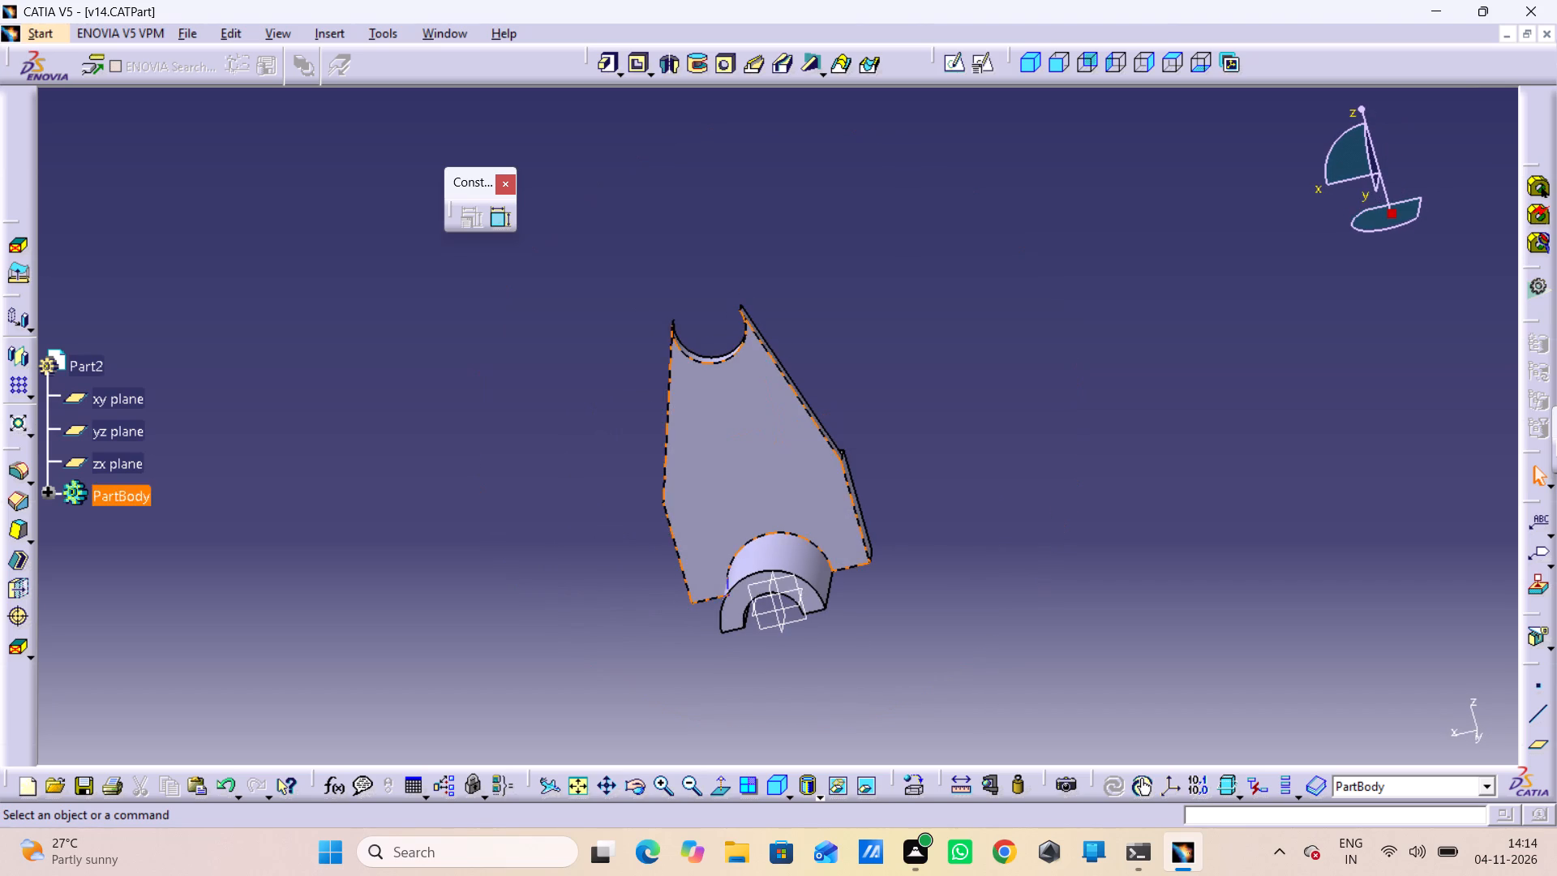
Open the tapered web's sketch for editing and delete the 100 mm dimension between the arc centre and the plate's top edge.
{"action": "left_click", "coordinate": [87, 485]}
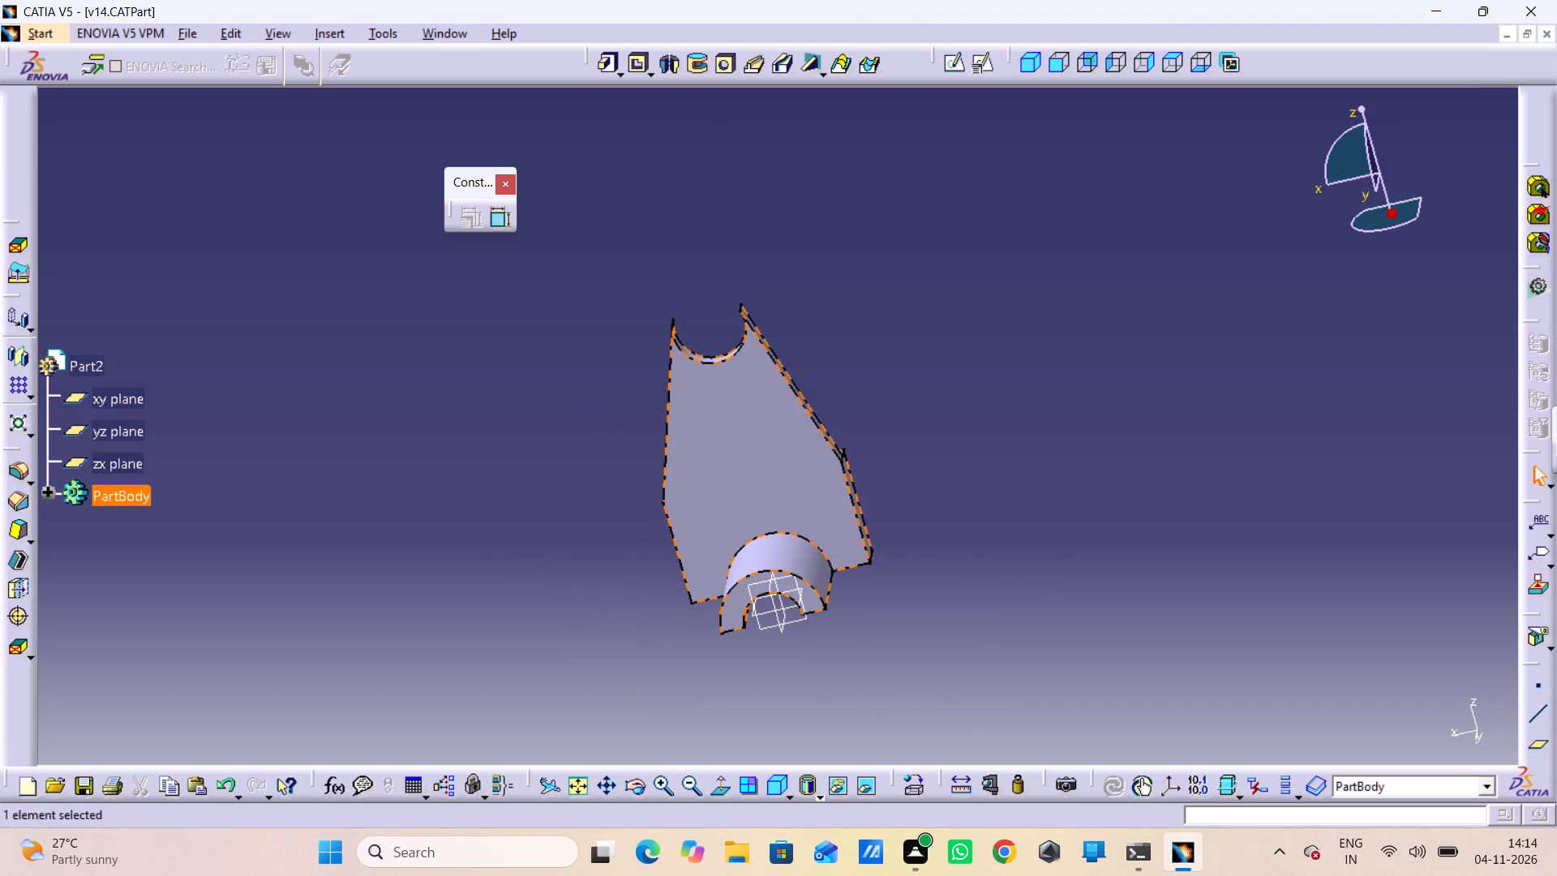
{"action": "left_click", "coordinate": [80, 487]}
{"action": "left_click", "coordinate": [71, 500]}
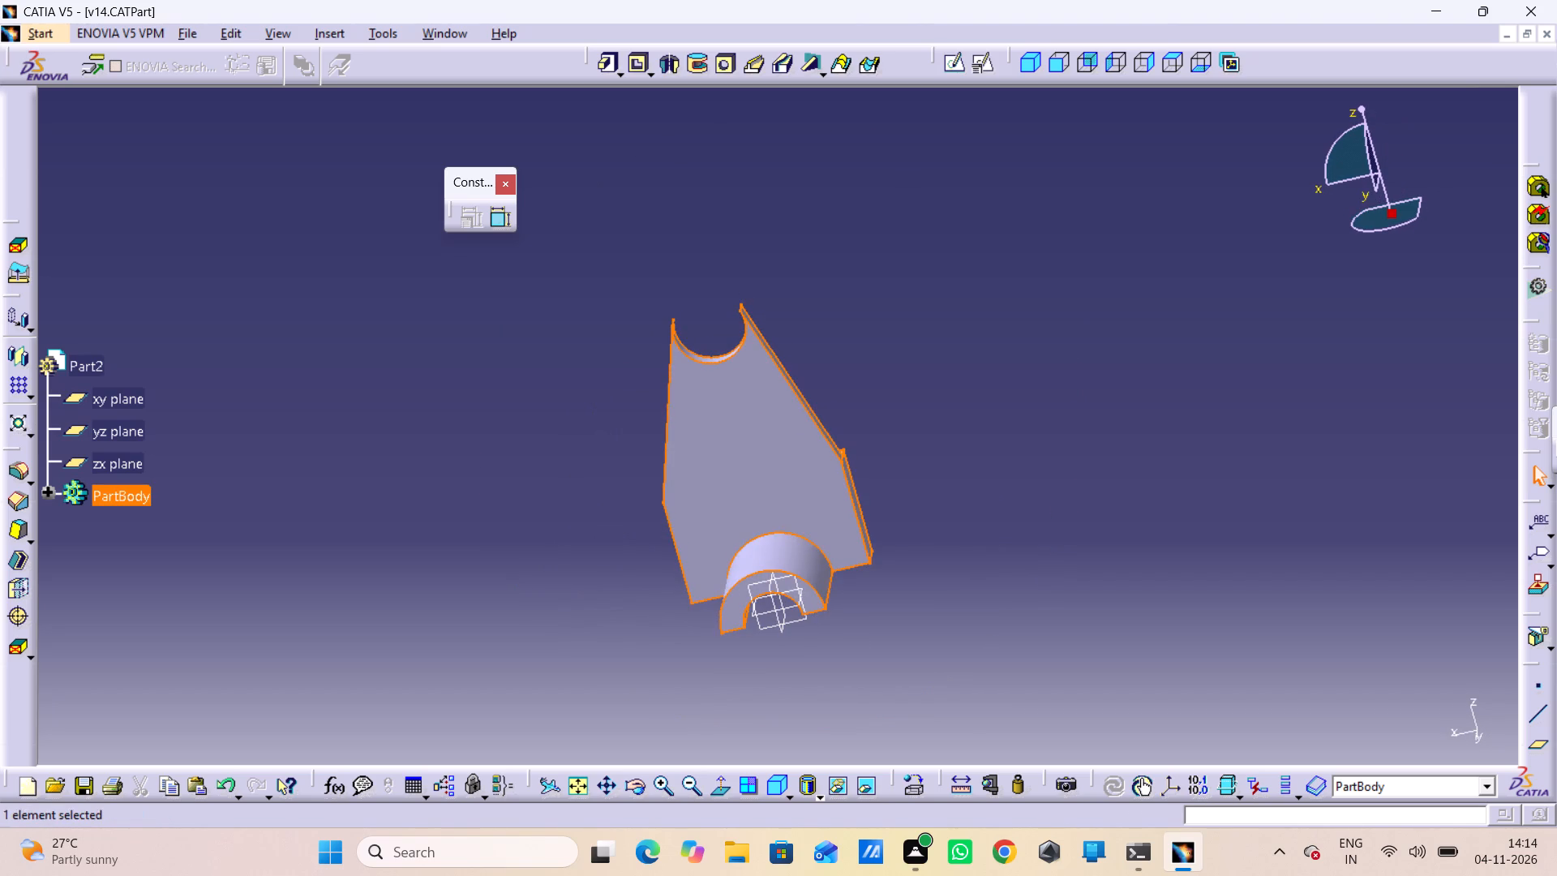
{"action": "left_click", "coordinate": [50, 489]}
{"action": "left_click", "coordinate": [152, 687]}
{"action": "double_click", "coordinate": [154, 689]}
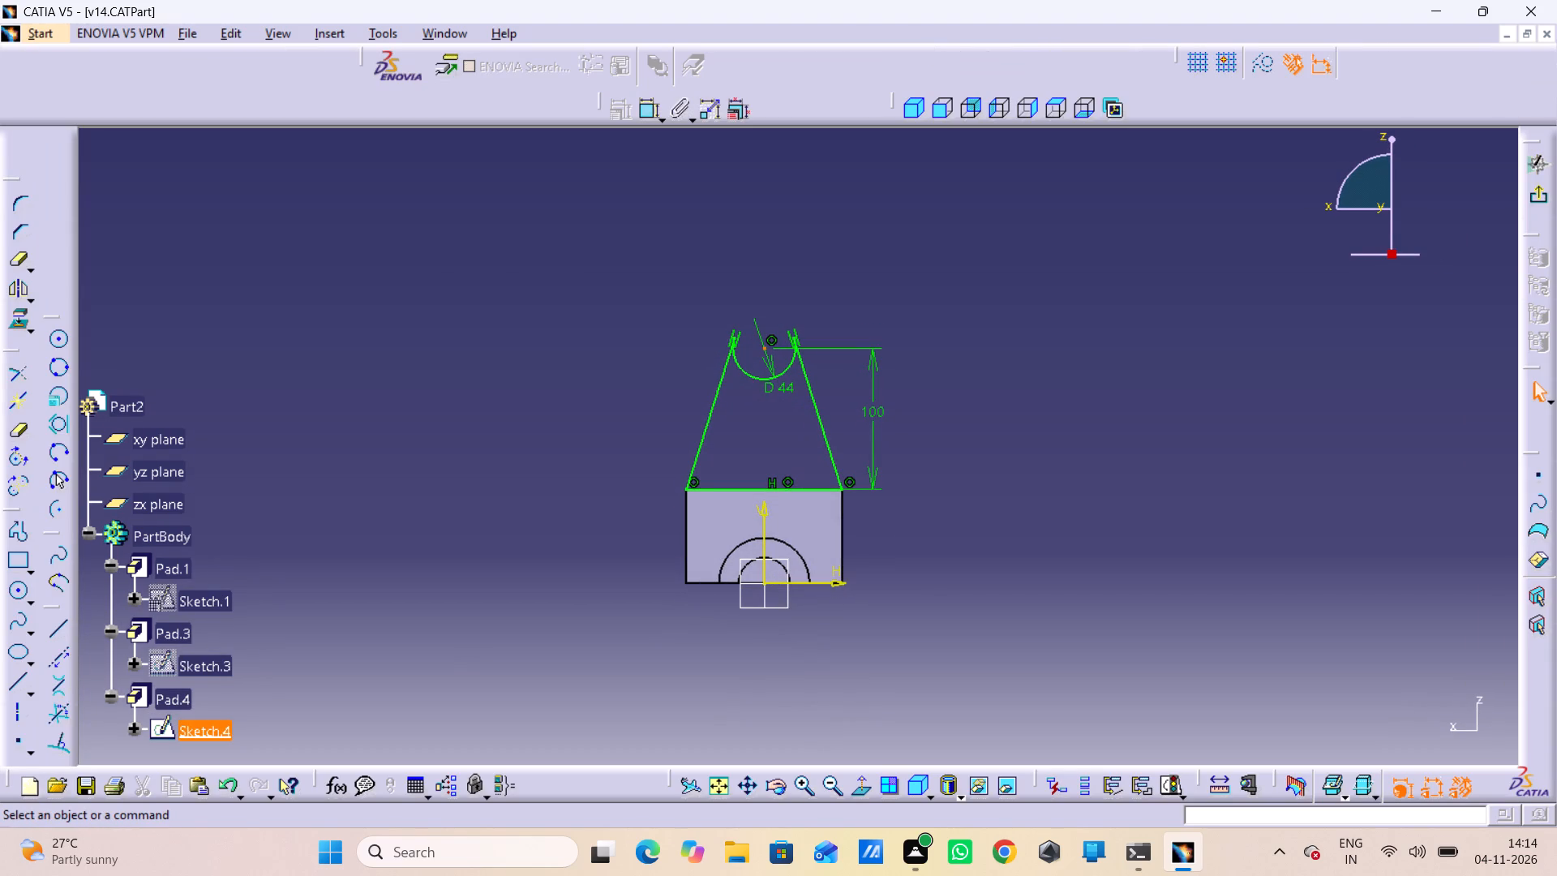
{"action": "right_click", "coordinate": [868, 362]}
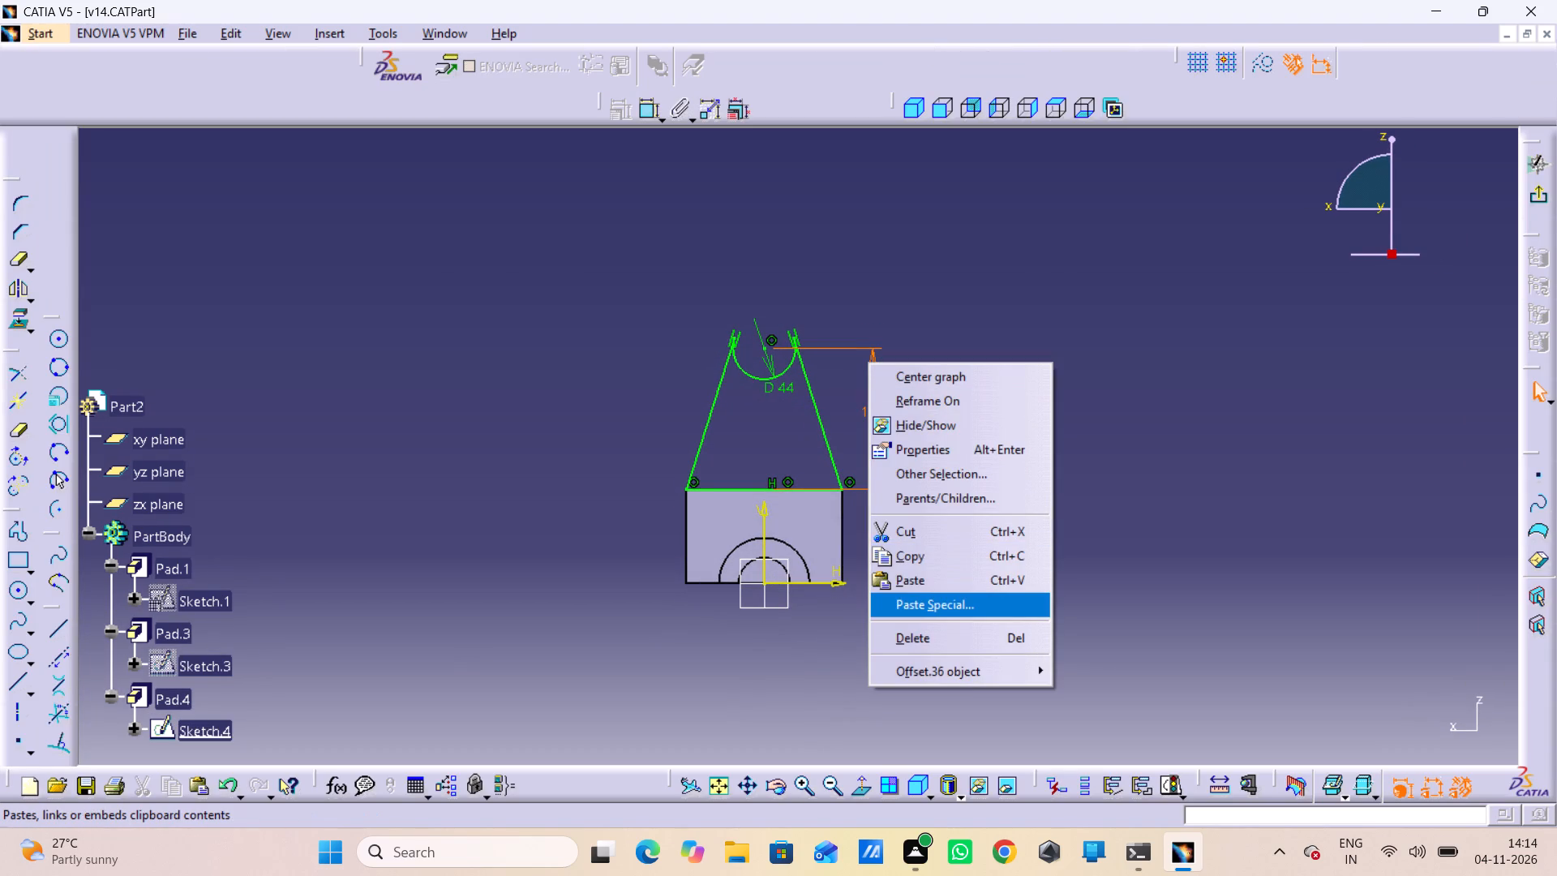
{"action": "left_click", "coordinate": [933, 634]}
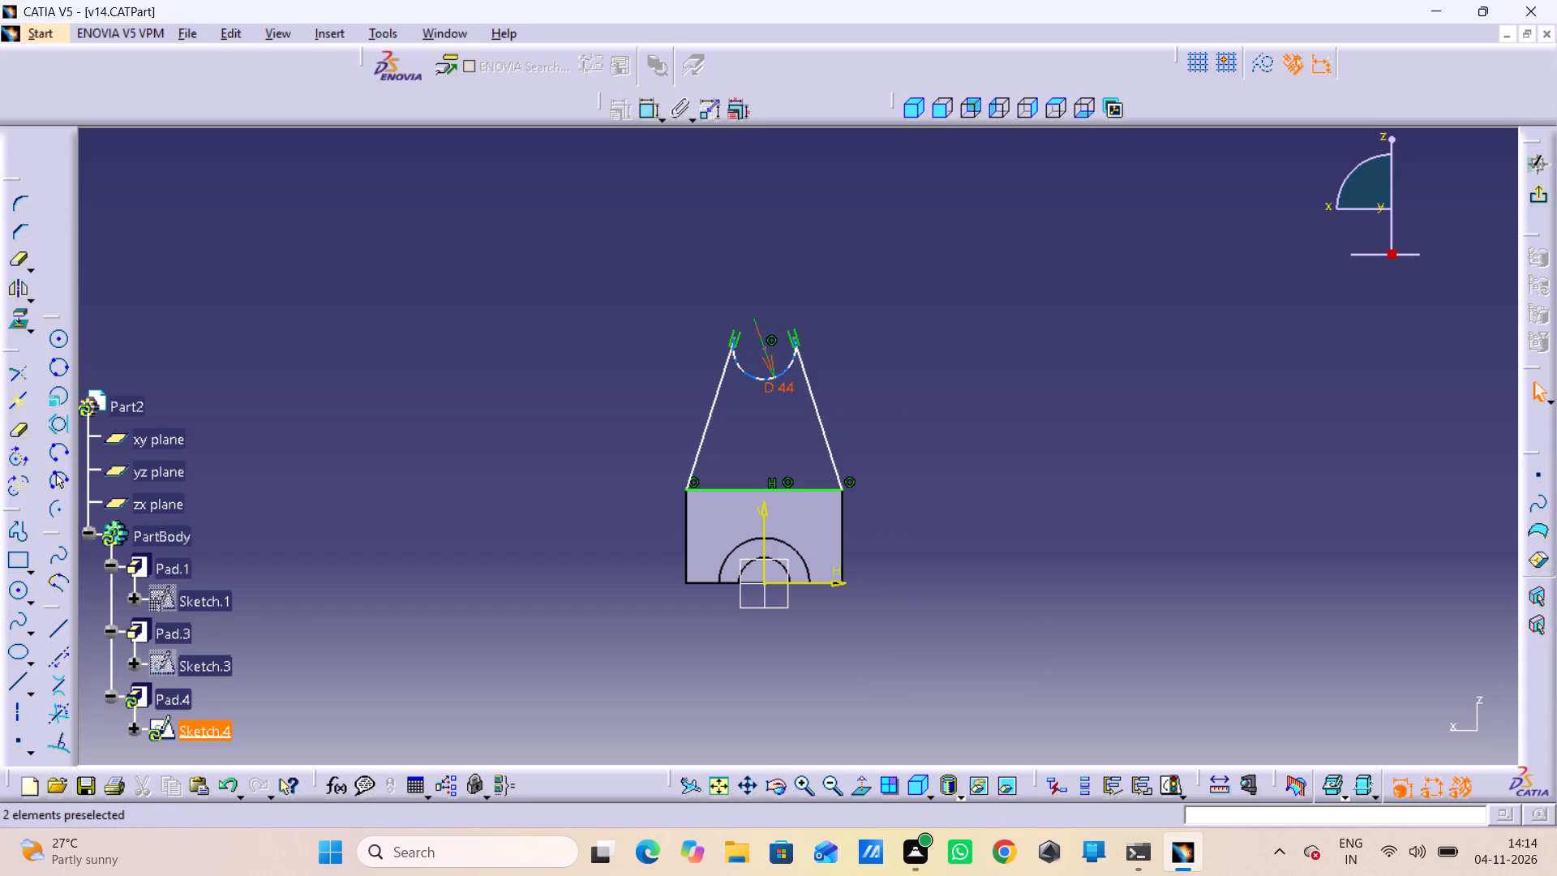
Dimension the 44 mm arc's centre 100 mm above the plate's bottom edge and exit the sketch.
{"action": "left_click_drag", "start_coordinate": [766, 344], "coordinate": [766, 351]}
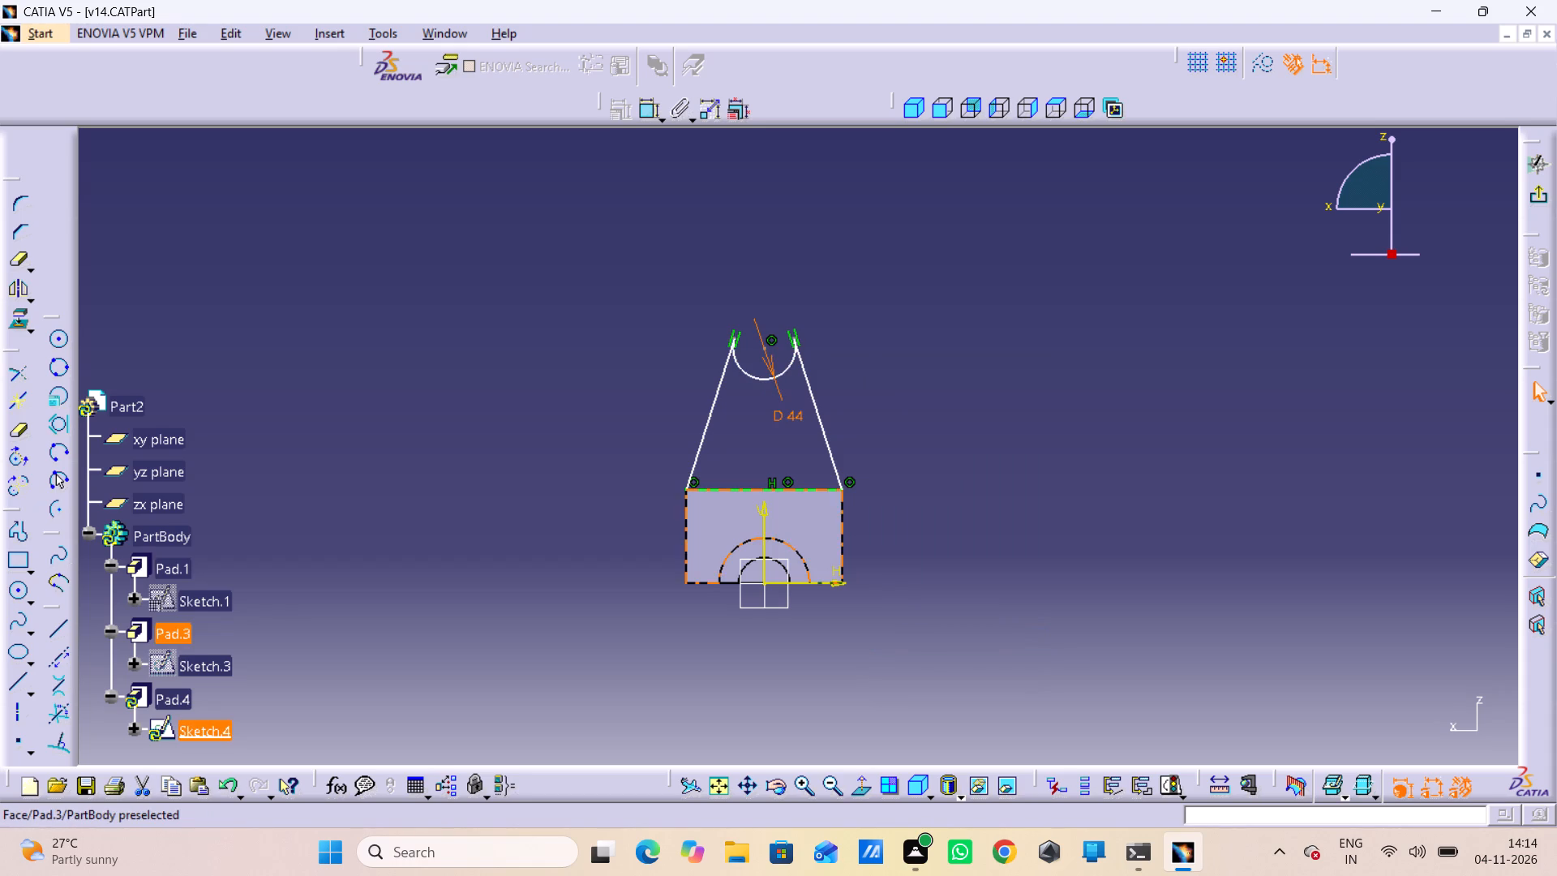
{"action": "left_click", "coordinate": [972, 333]}
{"action": "left_click", "coordinate": [646, 123]}
{"action": "left_click_drag", "start_coordinate": [646, 123], "coordinate": [653, 147]}
{"action": "left_click_drag", "start_coordinate": [763, 350], "coordinate": [769, 364]}
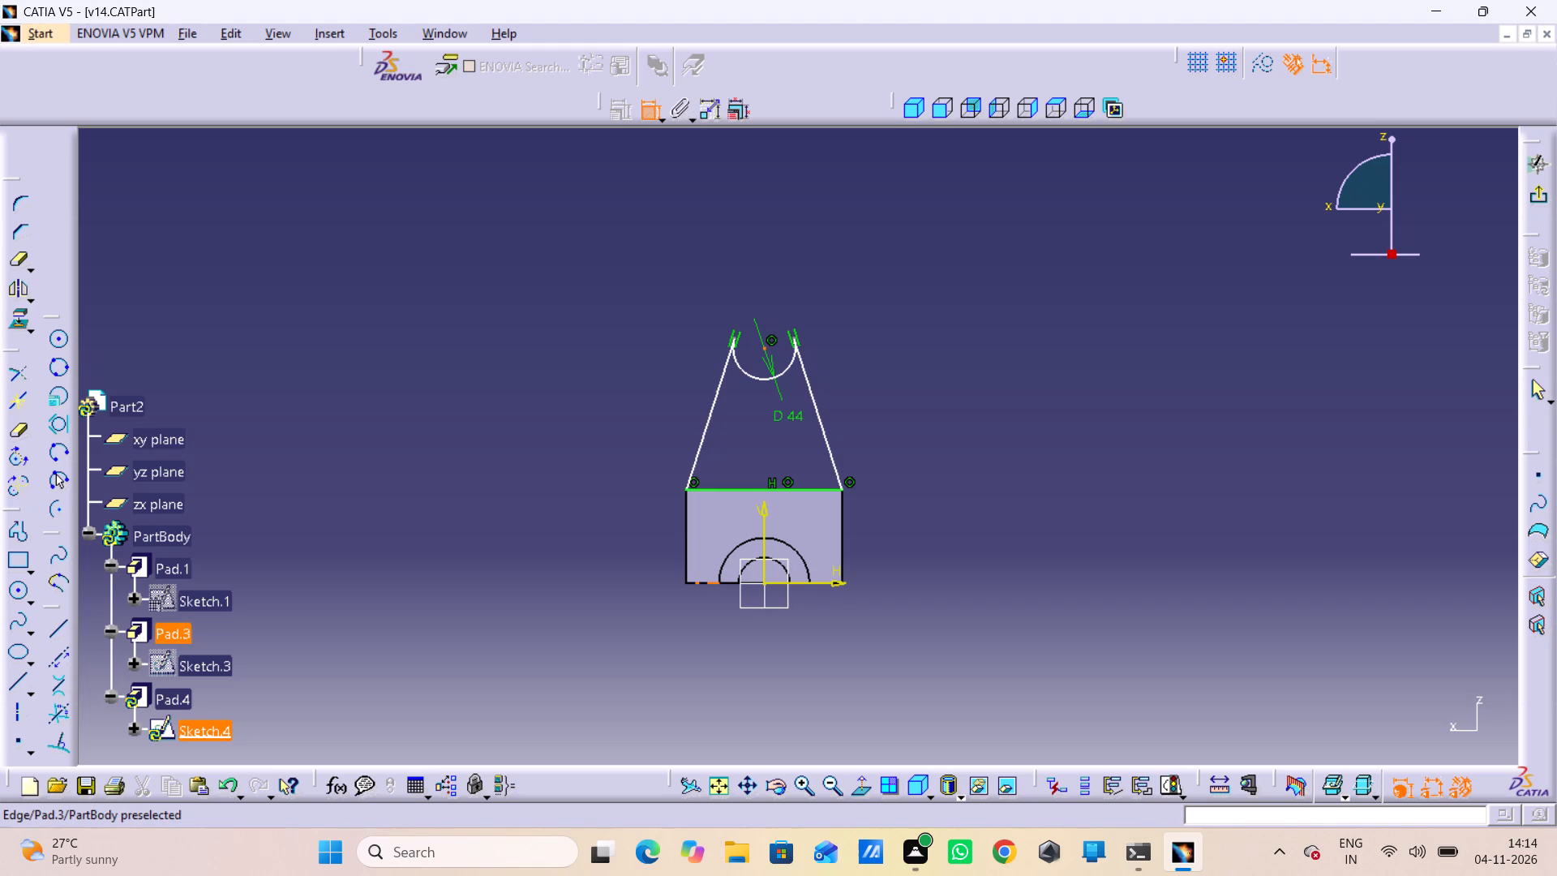
{"action": "left_click_drag", "start_coordinate": [699, 583], "coordinate": [732, 575]}
{"action": "triple_click", "coordinate": [1023, 483]}
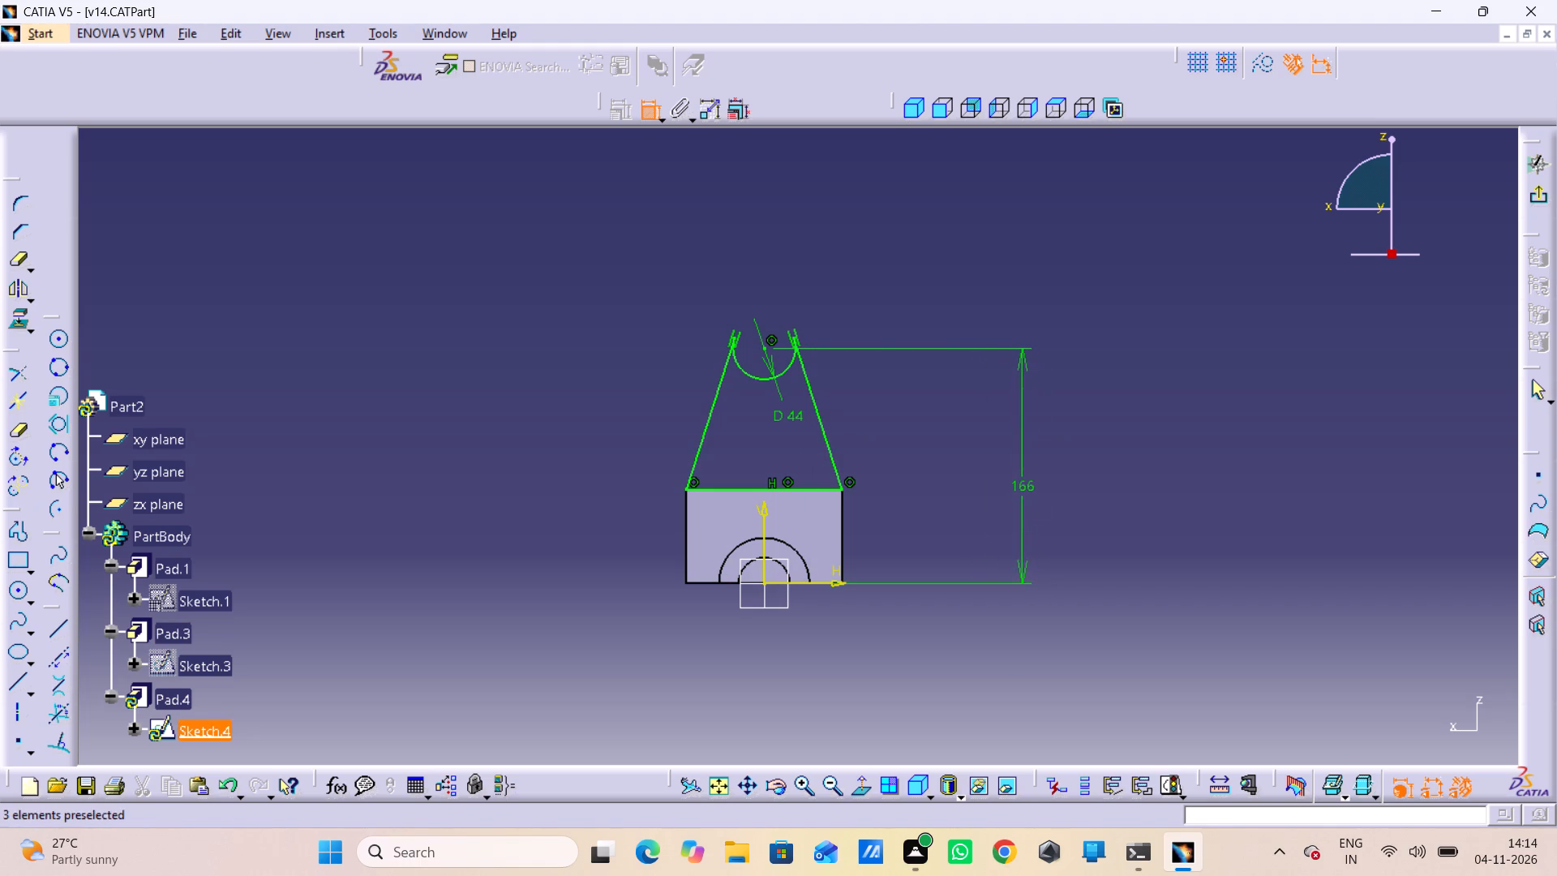
{"action": "type", "text": "100"}
{"action": "key", "text": "Return"}
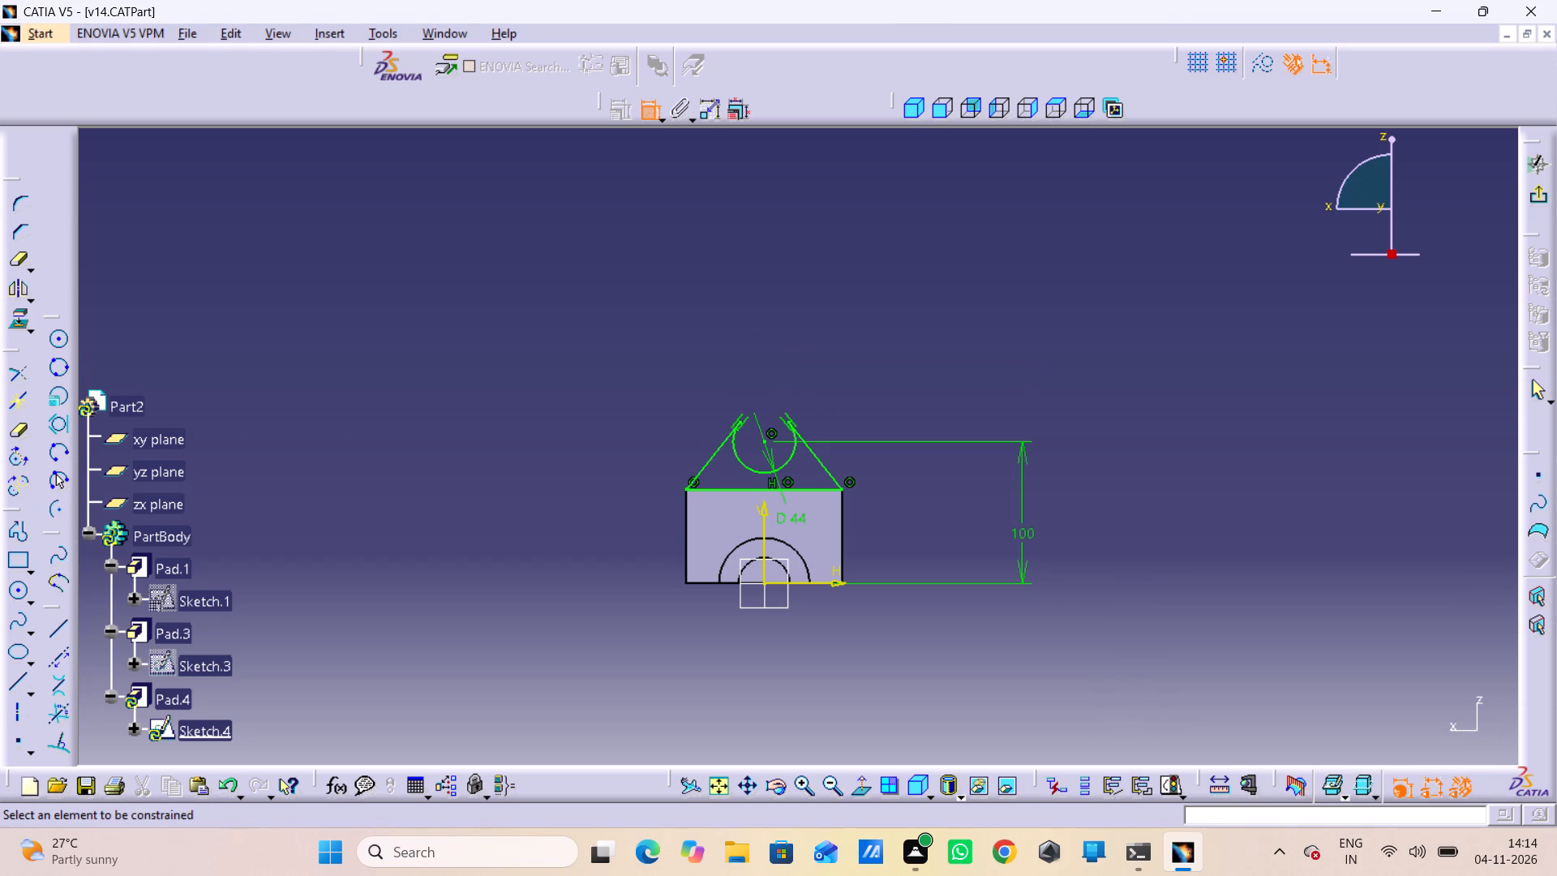
{"action": "middle_click_drag", "start_coordinate": [961, 482], "coordinate": [978, 404]}
{"action": "right_click", "coordinate": [961, 482]}
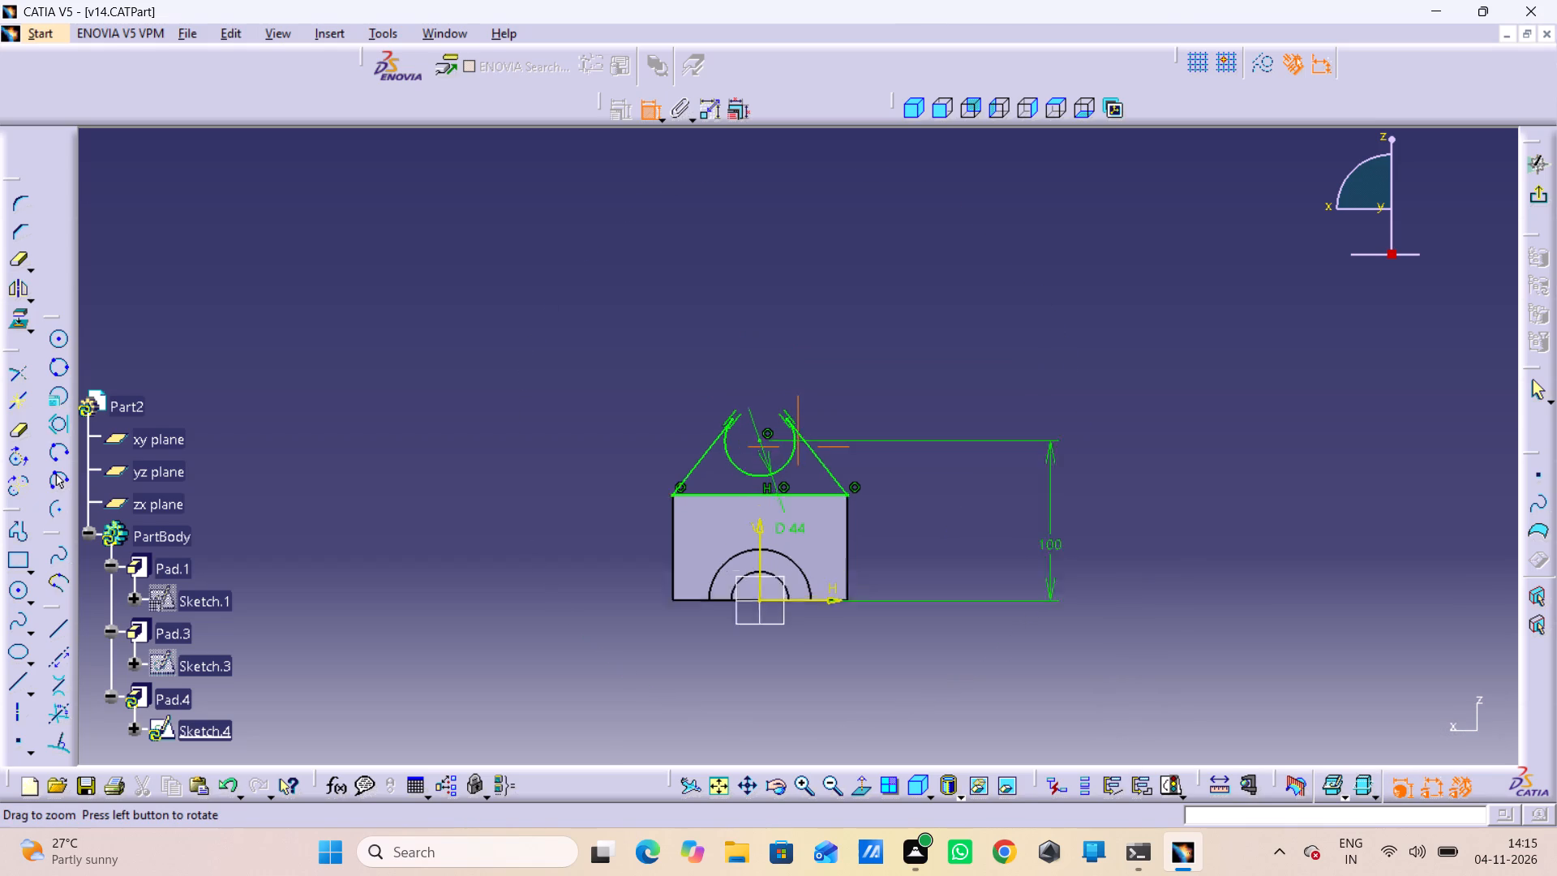
{"action": "middle_click_drag", "start_coordinate": [978, 404], "coordinate": [980, 354]}
{"action": "scroll", "coordinate": [980, 354], "scroll_direction": "up", "scroll_amount": 1}
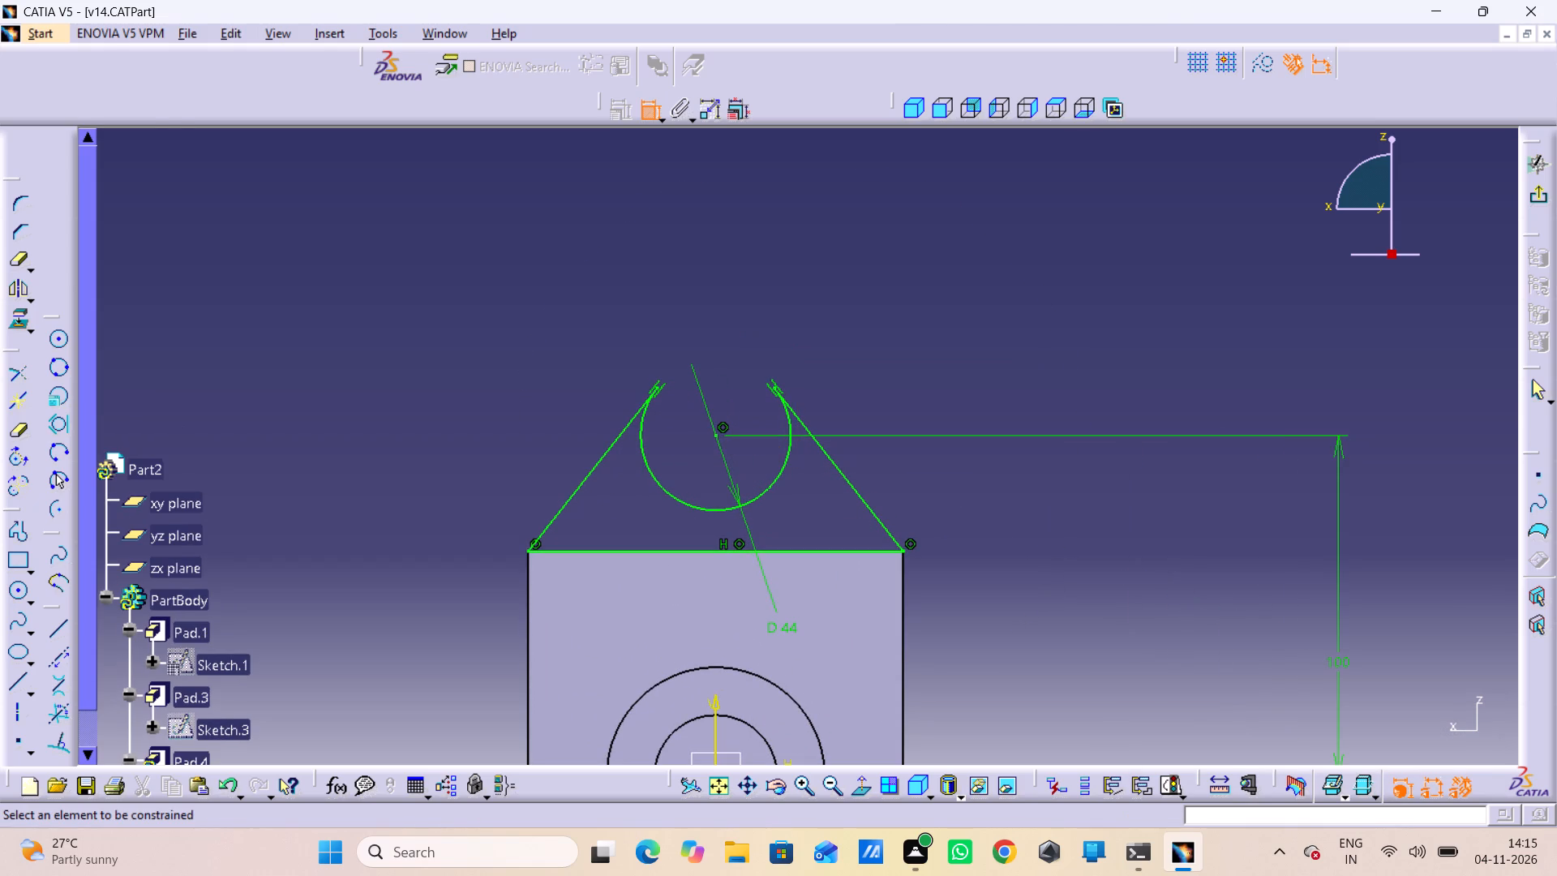
{"action": "left_click", "coordinate": [1535, 202]}
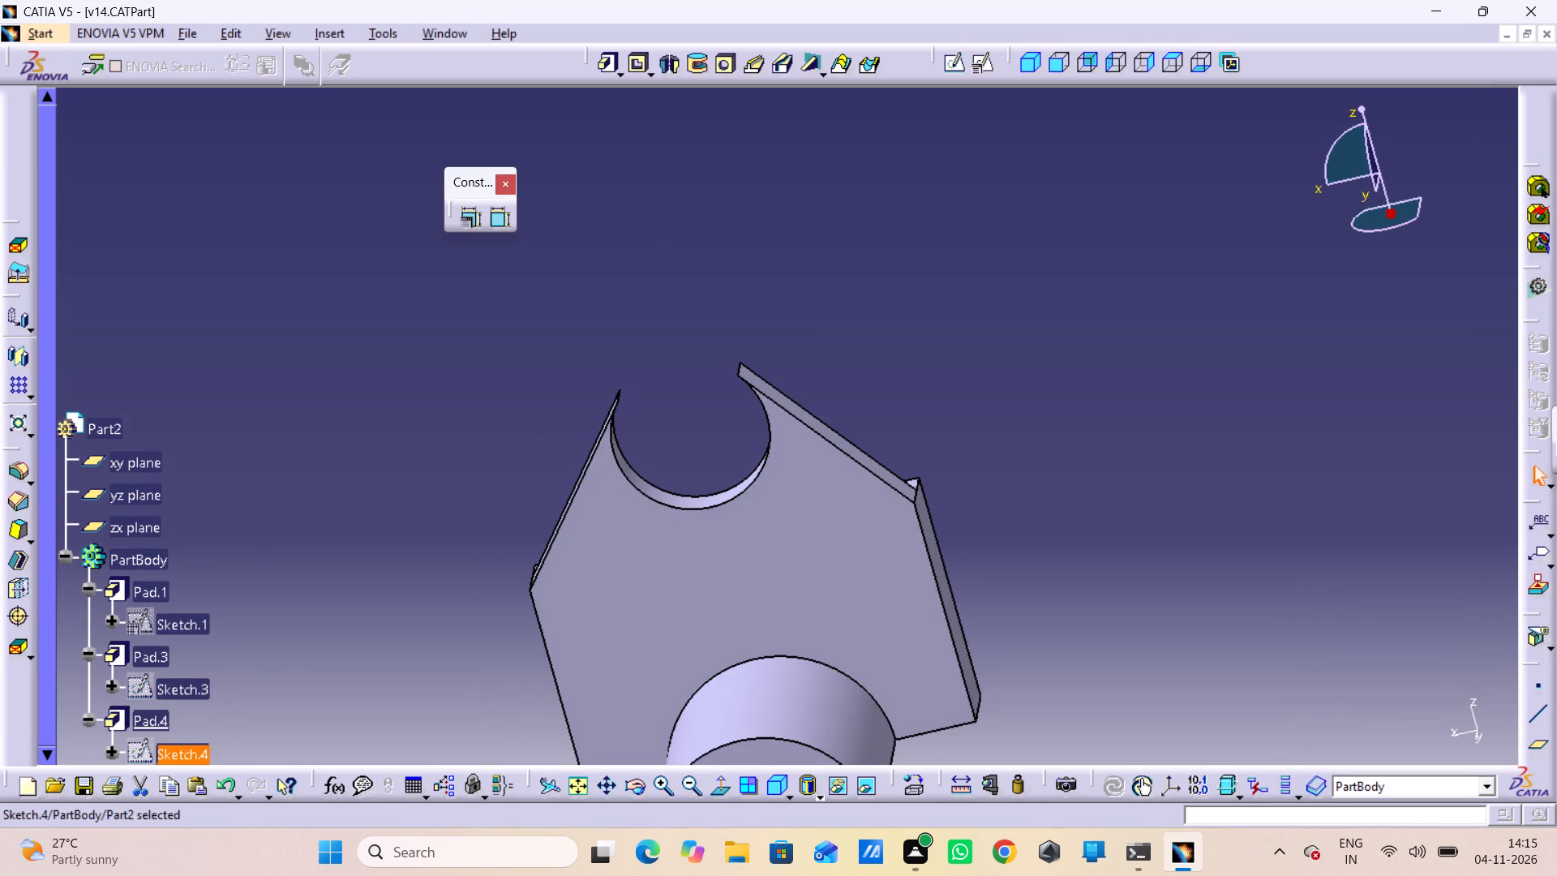
Examine the shortened web from the front, side and rear, including its offset from the plate's rear face.
{"action": "middle_click_drag", "start_coordinate": [1217, 427], "coordinate": [952, 562]}
{"action": "right_click", "coordinate": [1218, 427]}
{"action": "middle_click_drag", "start_coordinate": [951, 548], "coordinate": [970, 522]}
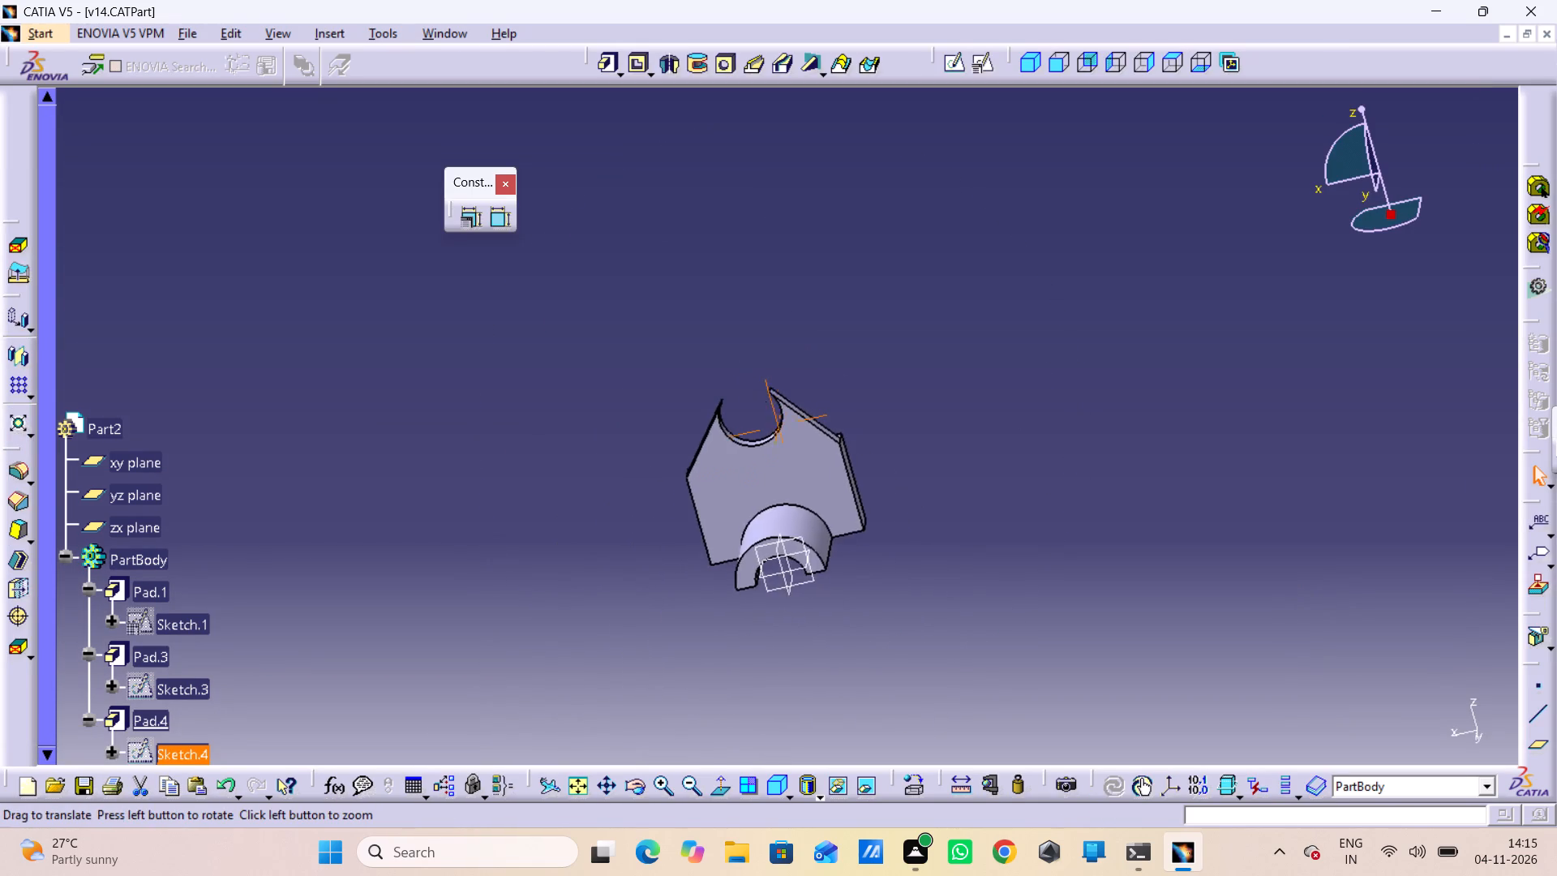
{"action": "middle_click_drag", "start_coordinate": [970, 522], "coordinate": [995, 362]}
{"action": "middle_click_drag", "start_coordinate": [989, 401], "coordinate": [929, 586]}
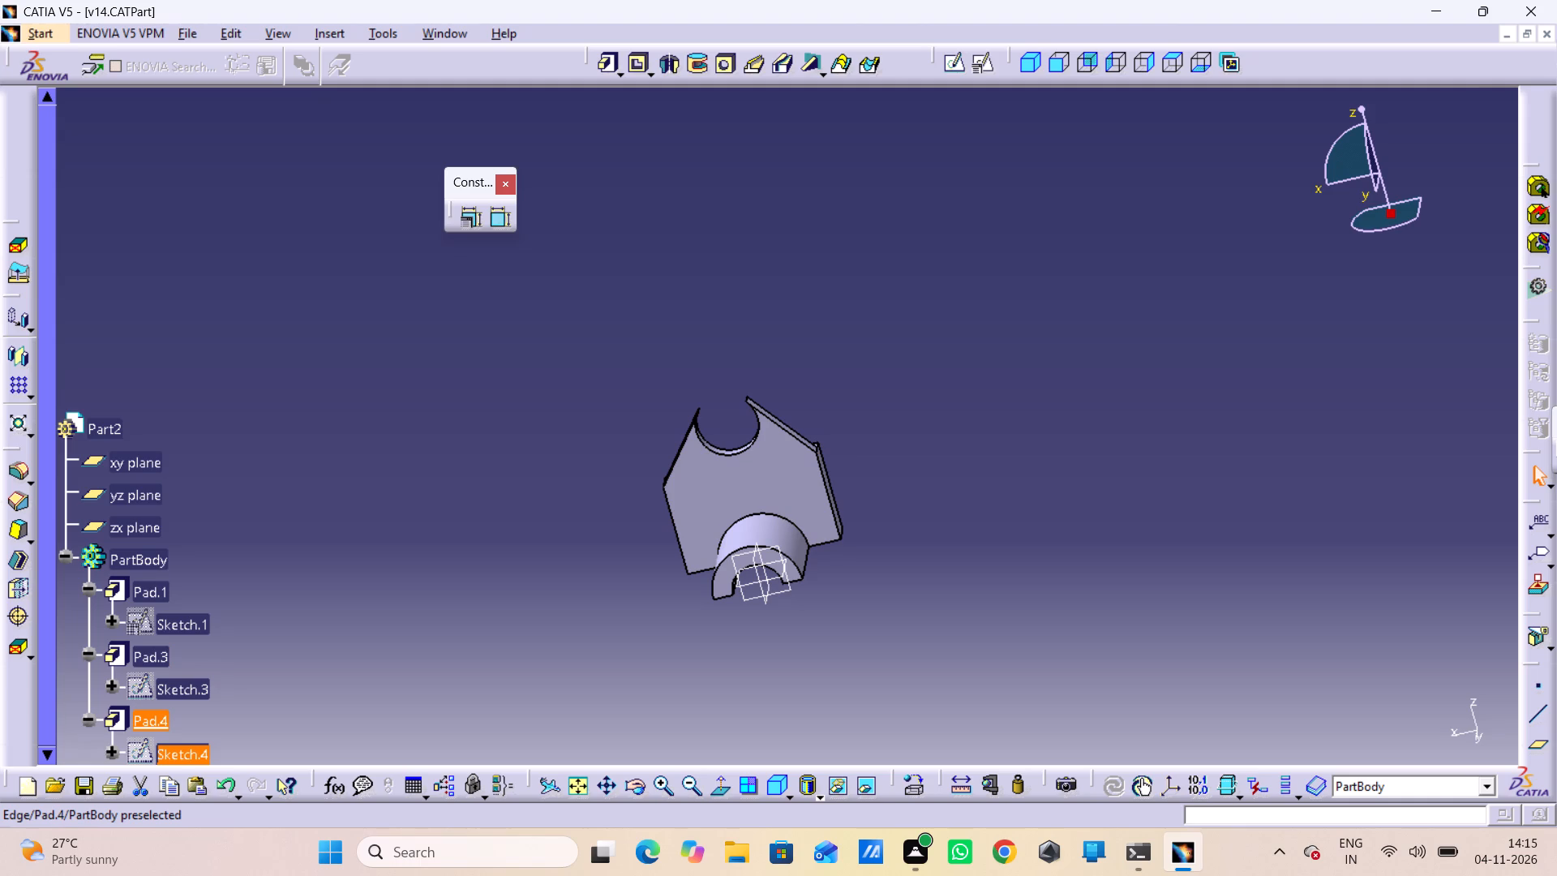
{"action": "middle_click_drag", "start_coordinate": [954, 402], "coordinate": [41, 626]}
{"action": "right_click_drag", "start_coordinate": [962, 402], "coordinate": [41, 626]}
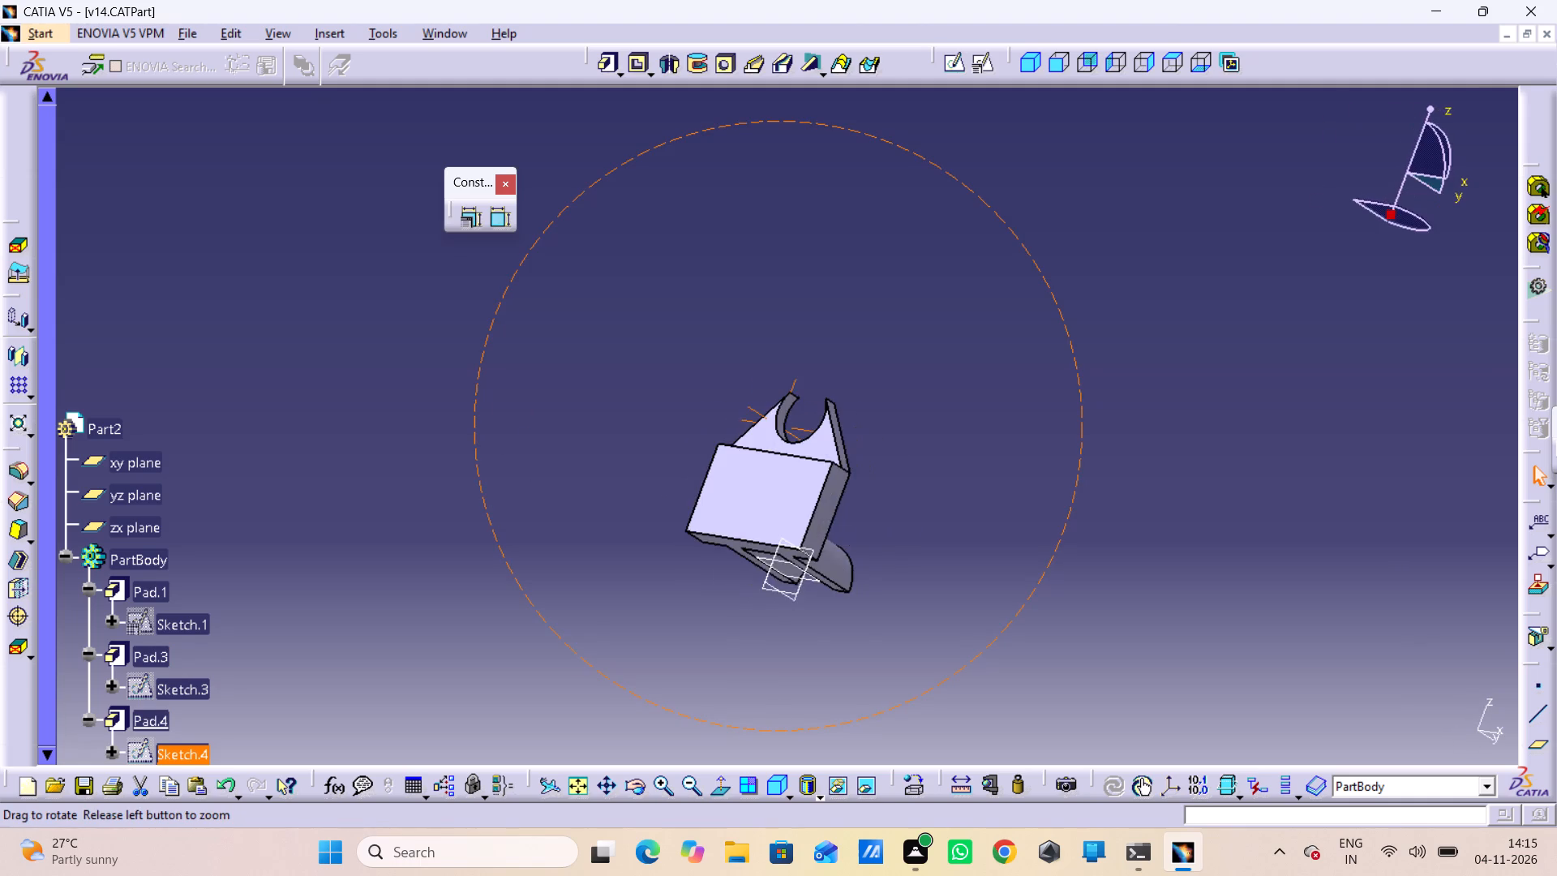
{"action": "right_click_drag", "start_coordinate": [41, 626], "coordinate": [123, 665]}
{"action": "middle_click_drag", "start_coordinate": [41, 626], "coordinate": [123, 665]}
{"action": "middle_click_drag", "start_coordinate": [486, 405], "coordinate": [420, 718]}
{"action": "right_click_drag", "start_coordinate": [490, 403], "coordinate": [420, 718]}
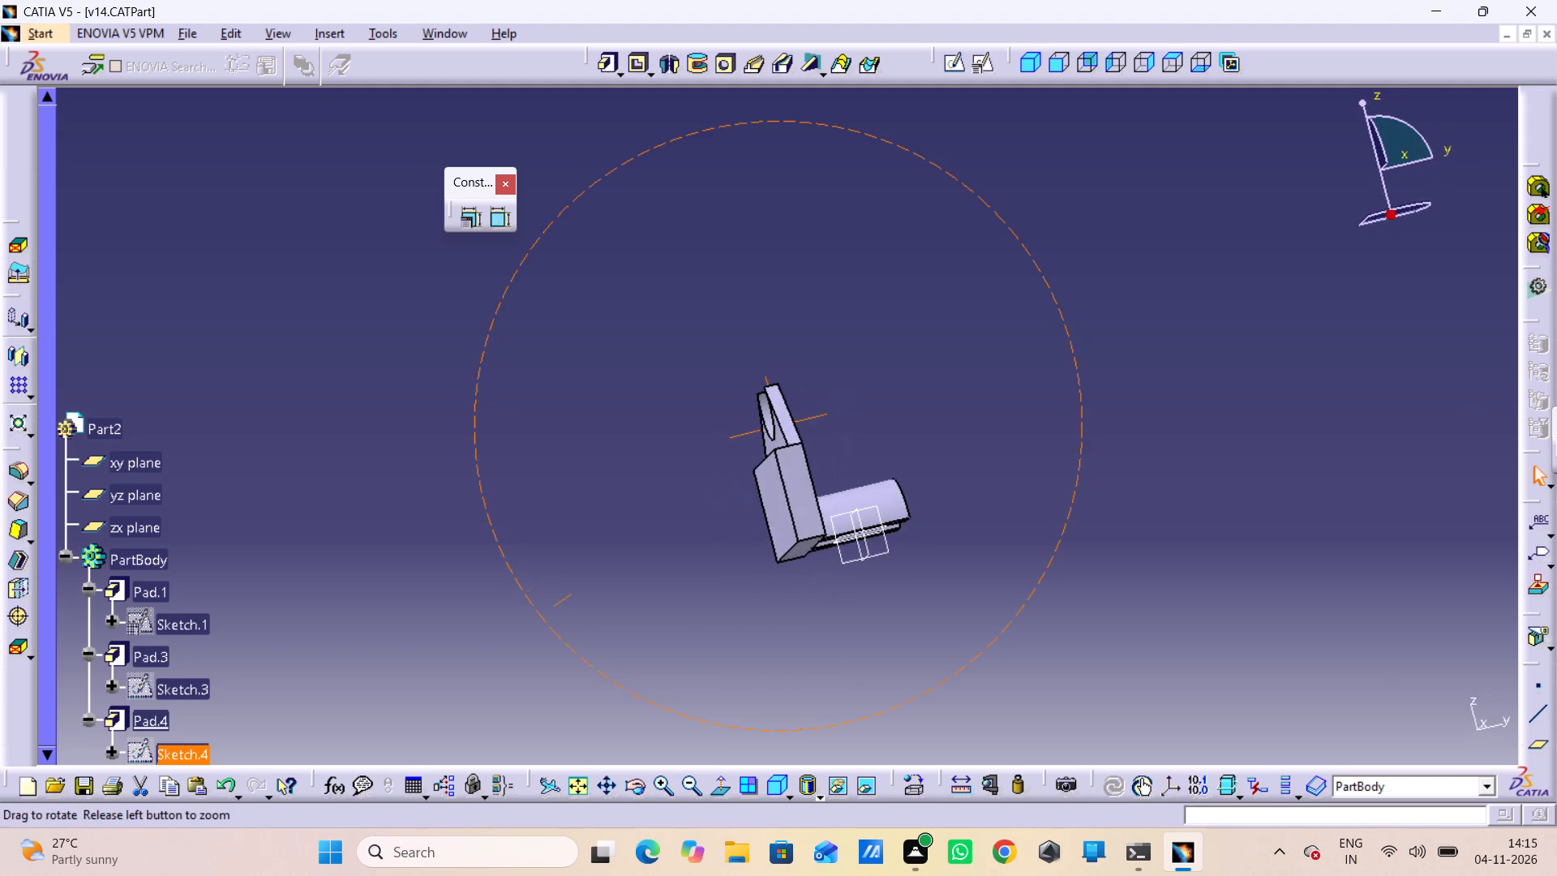
{"action": "right_click_drag", "start_coordinate": [420, 718], "coordinate": [590, 823]}
{"action": "middle_click_drag", "start_coordinate": [420, 718], "coordinate": [590, 825]}
{"action": "middle_click_drag", "start_coordinate": [688, 547], "coordinate": [694, 549]}
{"action": "right_click_drag", "start_coordinate": [694, 549], "coordinate": [686, 475]}
{"action": "middle_click_drag", "start_coordinate": [694, 549], "coordinate": [683, 493]}
{"action": "middle_click_drag", "start_coordinate": [1025, 385], "coordinate": [1025, 386]}
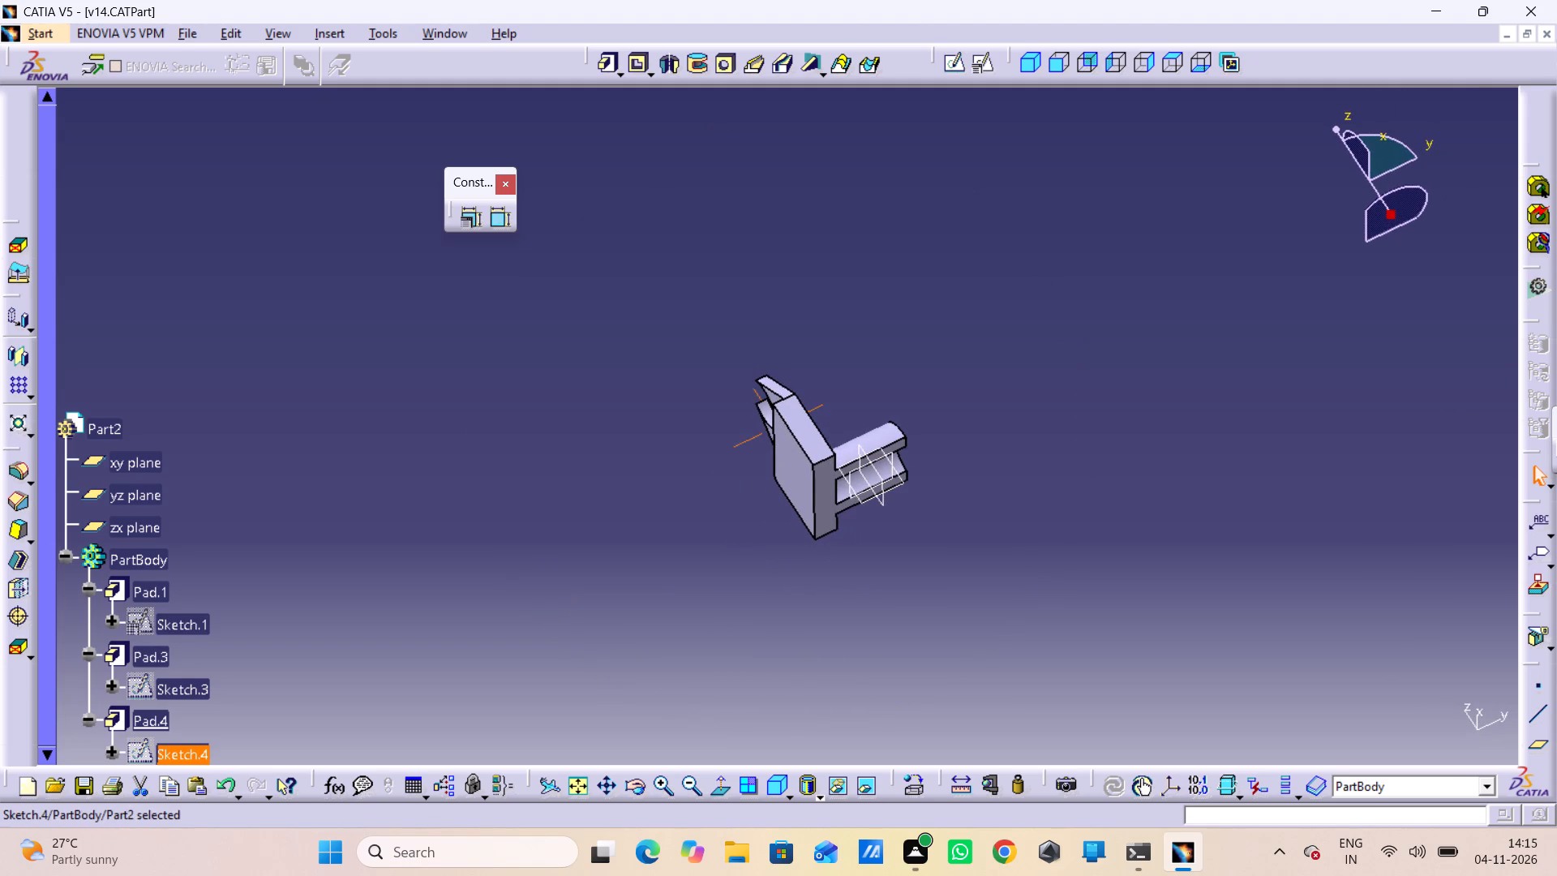
{"action": "middle_click_drag", "start_coordinate": [1025, 386], "coordinate": [1199, 633]}
{"action": "right_click_drag", "start_coordinate": [1025, 386], "coordinate": [1219, 666]}
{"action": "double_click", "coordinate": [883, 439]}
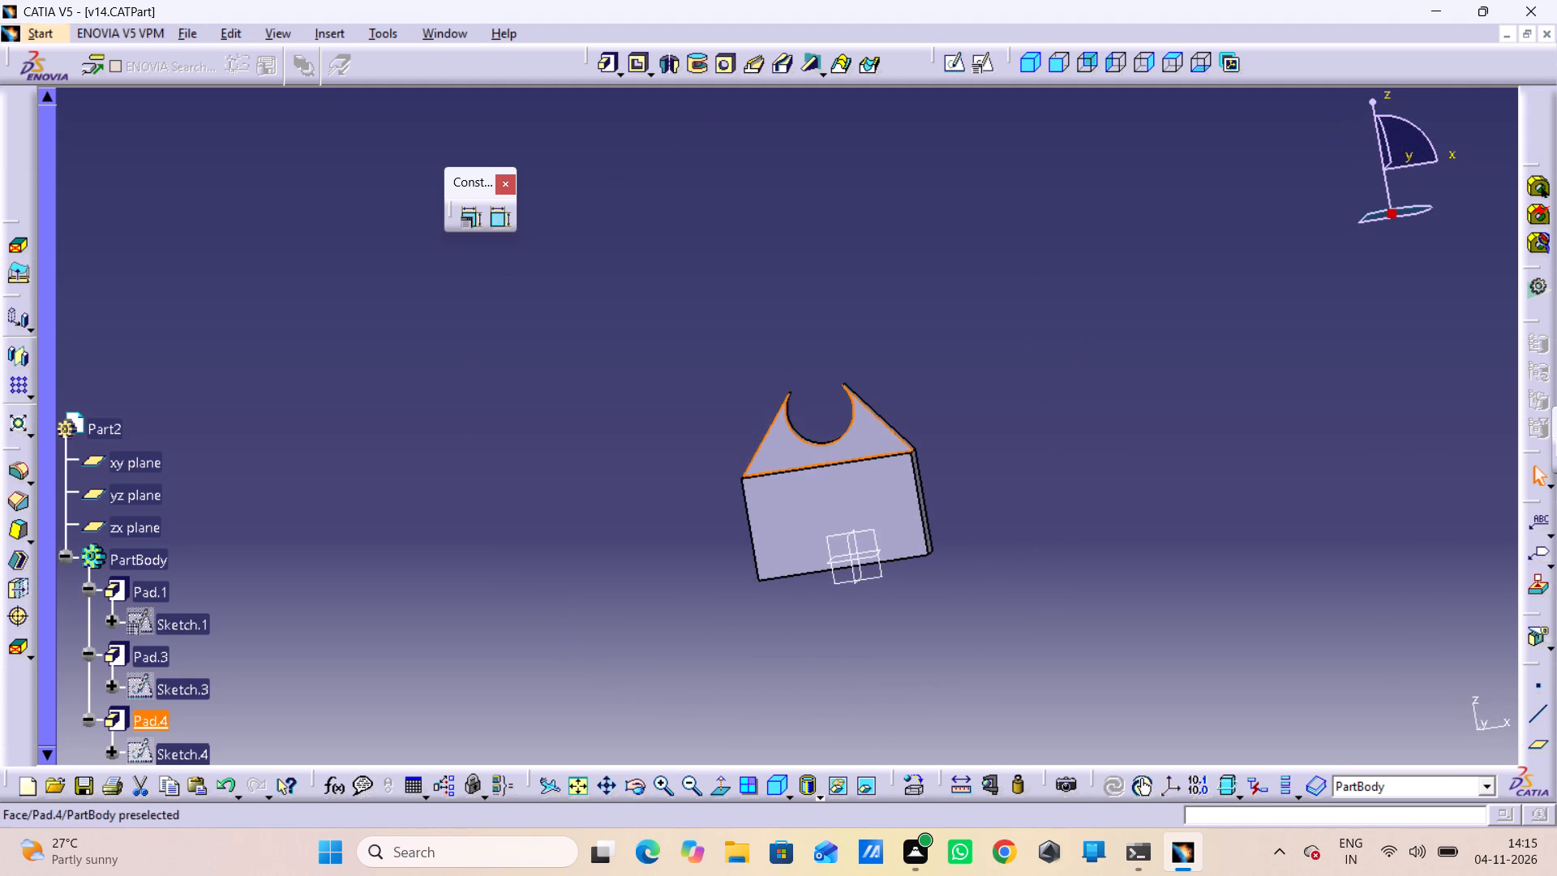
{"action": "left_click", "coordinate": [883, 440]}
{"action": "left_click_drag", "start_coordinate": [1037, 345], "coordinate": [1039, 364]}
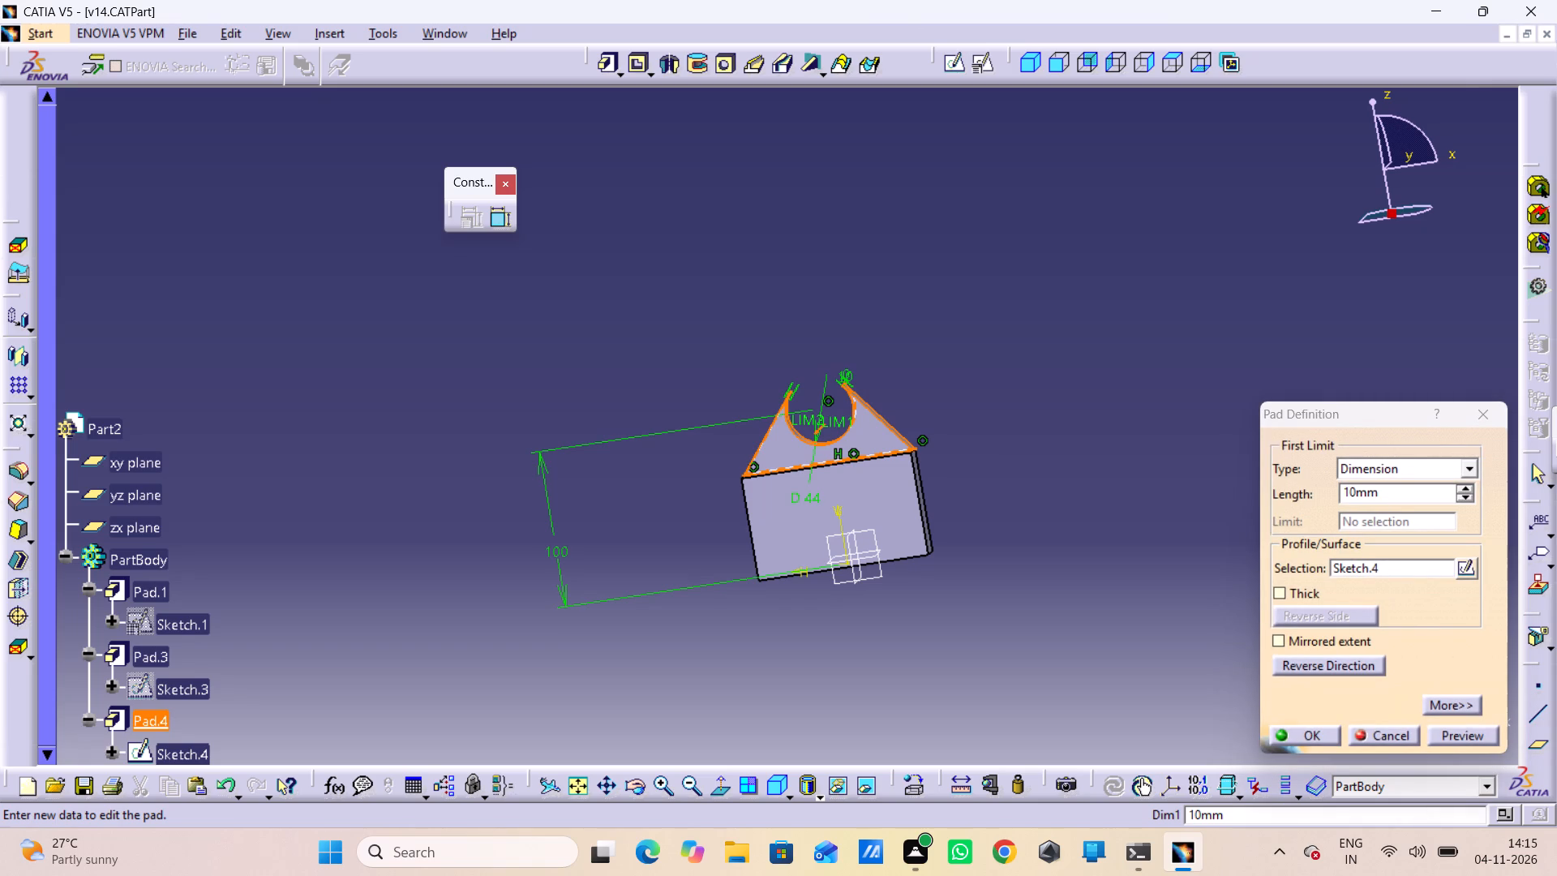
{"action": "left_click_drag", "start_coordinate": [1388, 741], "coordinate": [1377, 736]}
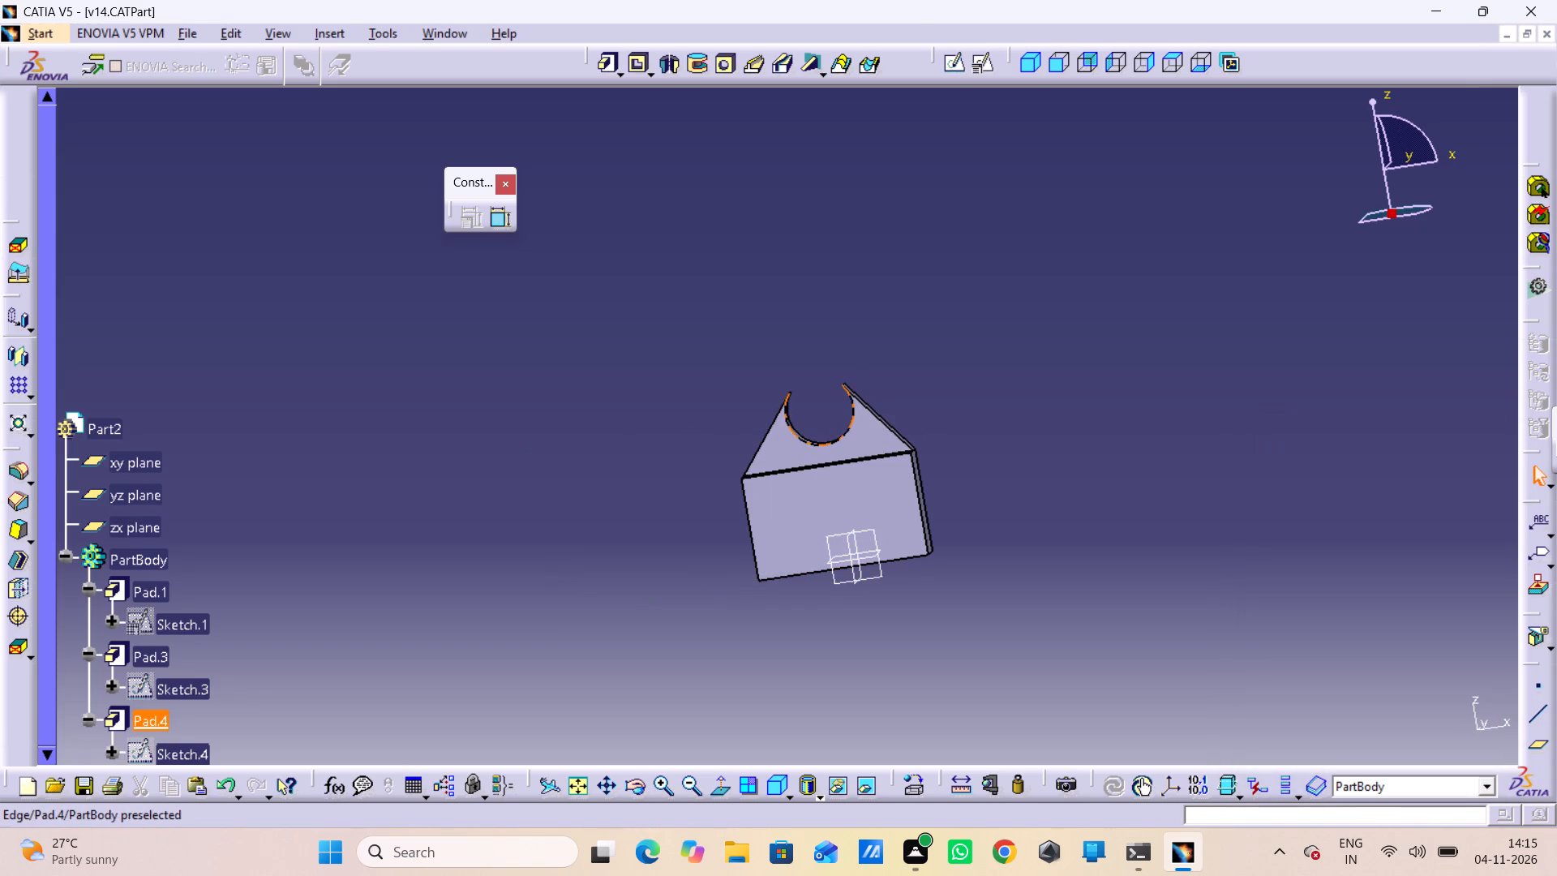
Sketch two concentric circles on the web's rear face, centred on the vertical axis about 153 mm above the origin, inner radius about 18 mm.
{"action": "left_click", "coordinate": [902, 435]}
{"action": "left_click_drag", "start_coordinate": [1234, 428], "coordinate": [1201, 437]}
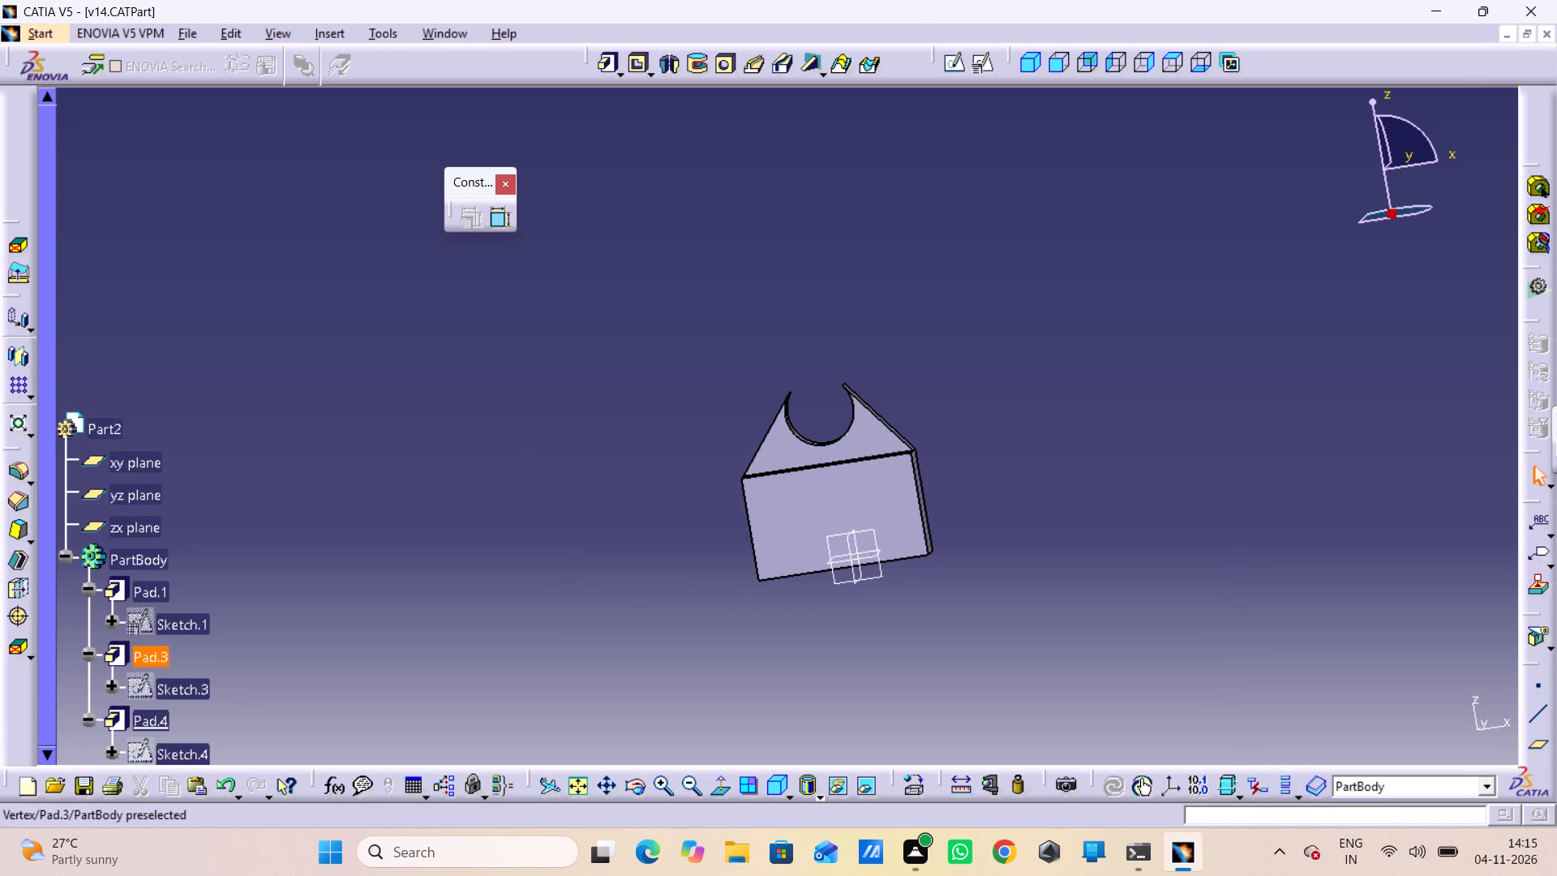
{"action": "left_click", "coordinate": [897, 445]}
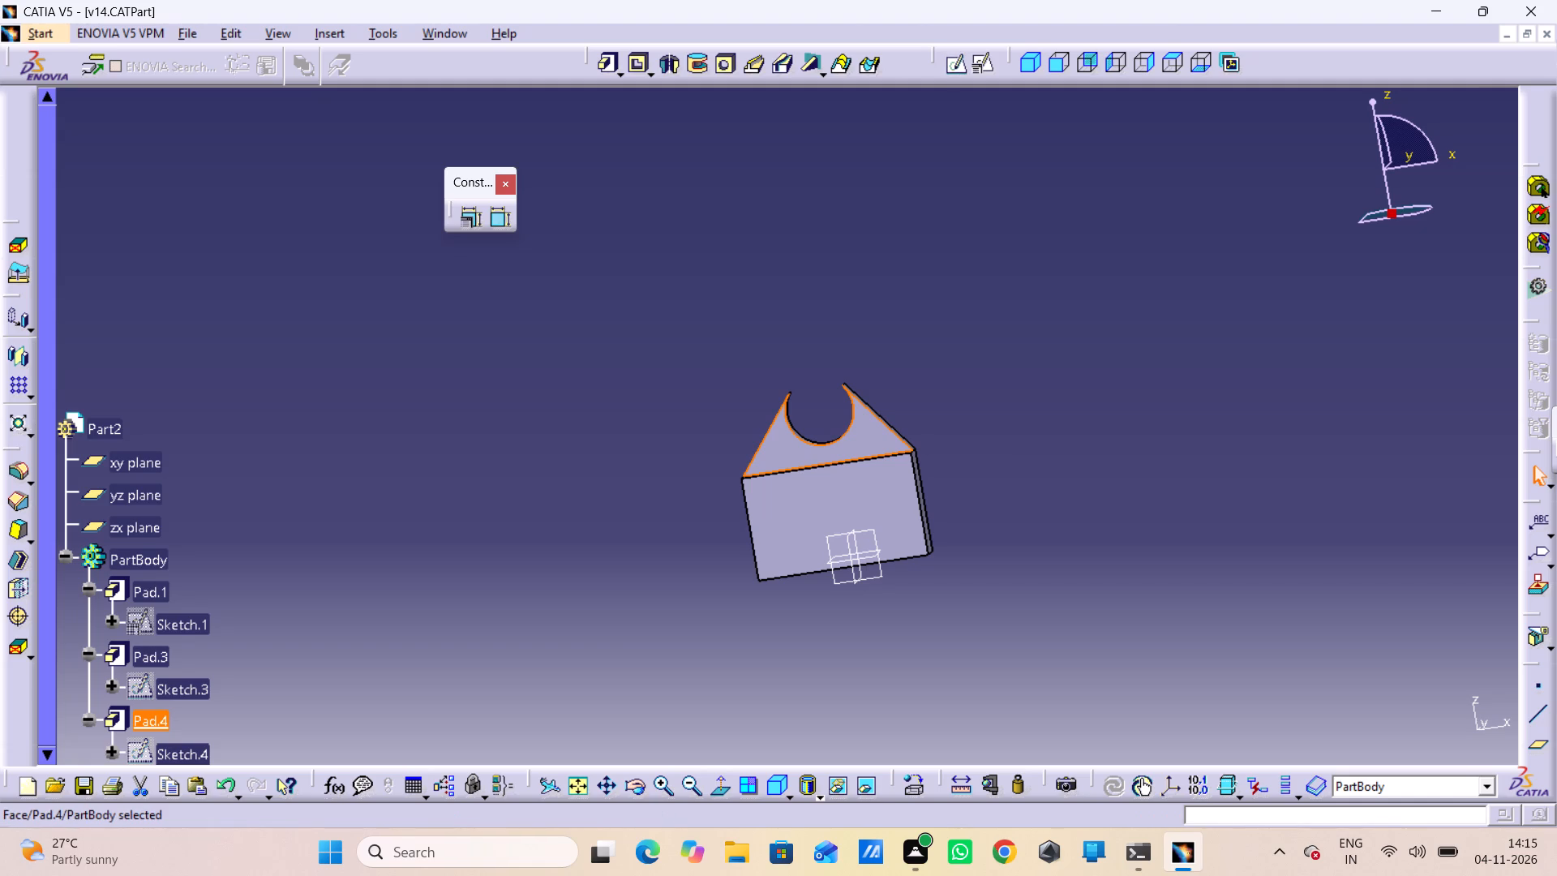
{"action": "left_click_drag", "start_coordinate": [953, 71], "coordinate": [955, 78]}
{"action": "double_click", "coordinate": [954, 51]}
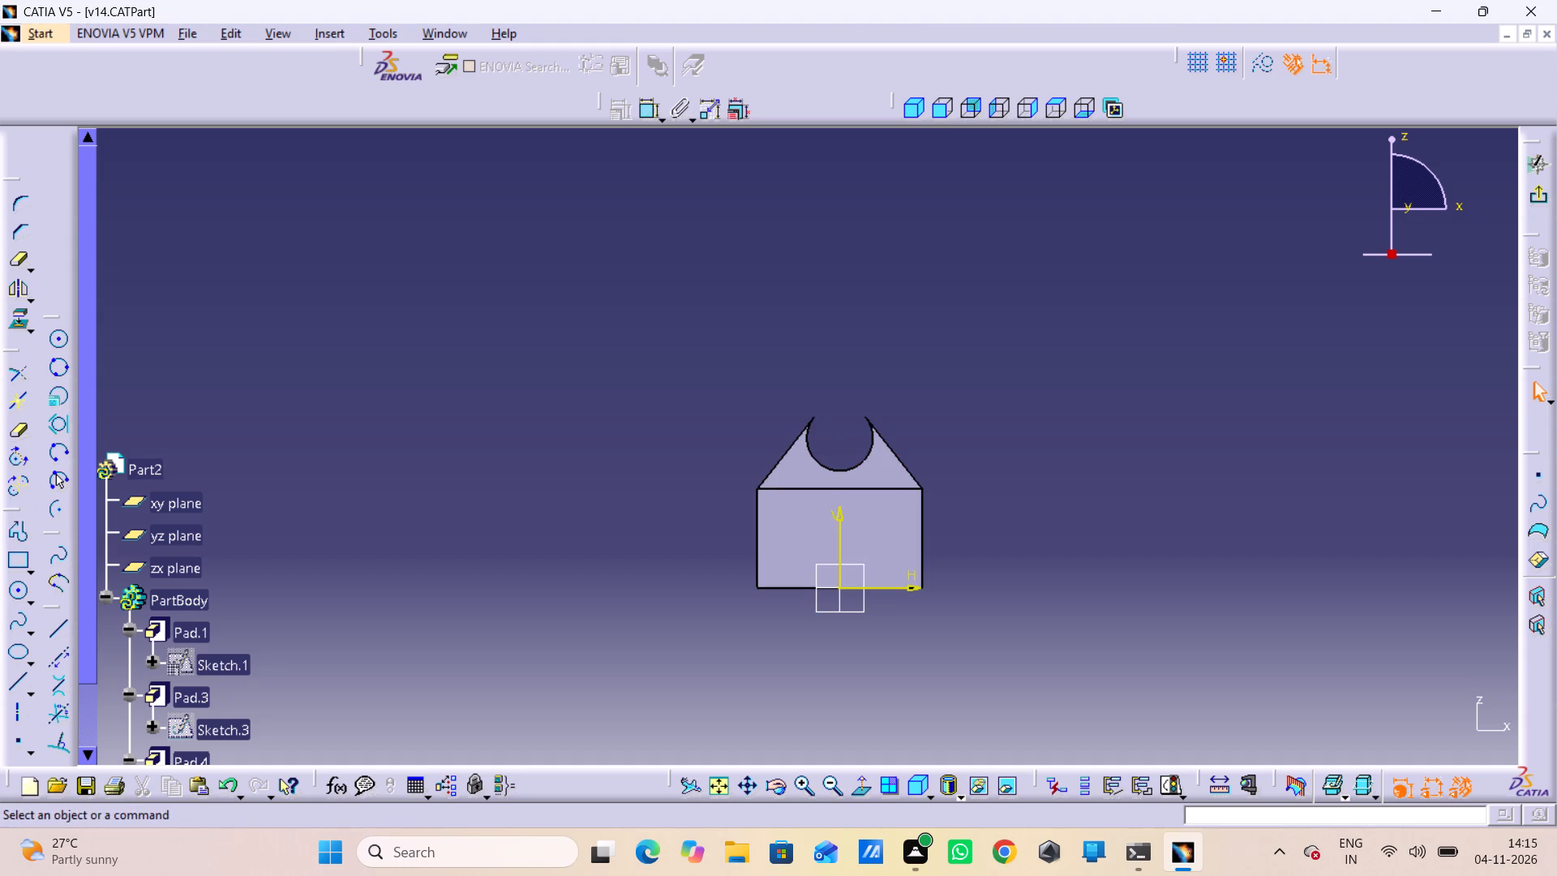
{"action": "double_click", "coordinate": [23, 595]}
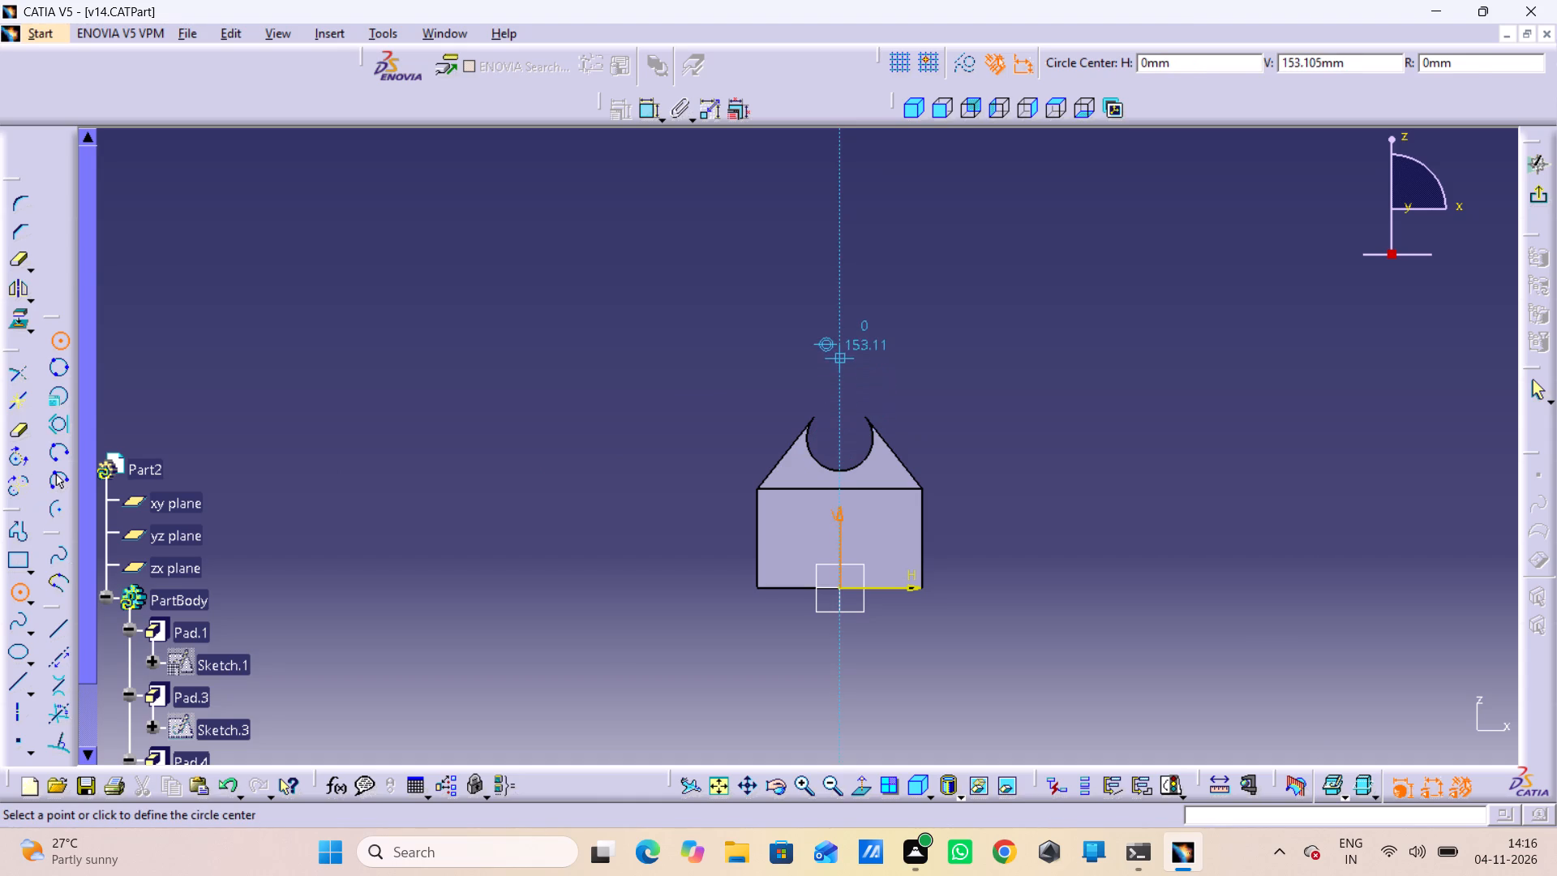
{"action": "left_click_drag", "start_coordinate": [839, 355], "coordinate": [847, 395]}
{"action": "left_click", "coordinate": [843, 403]}
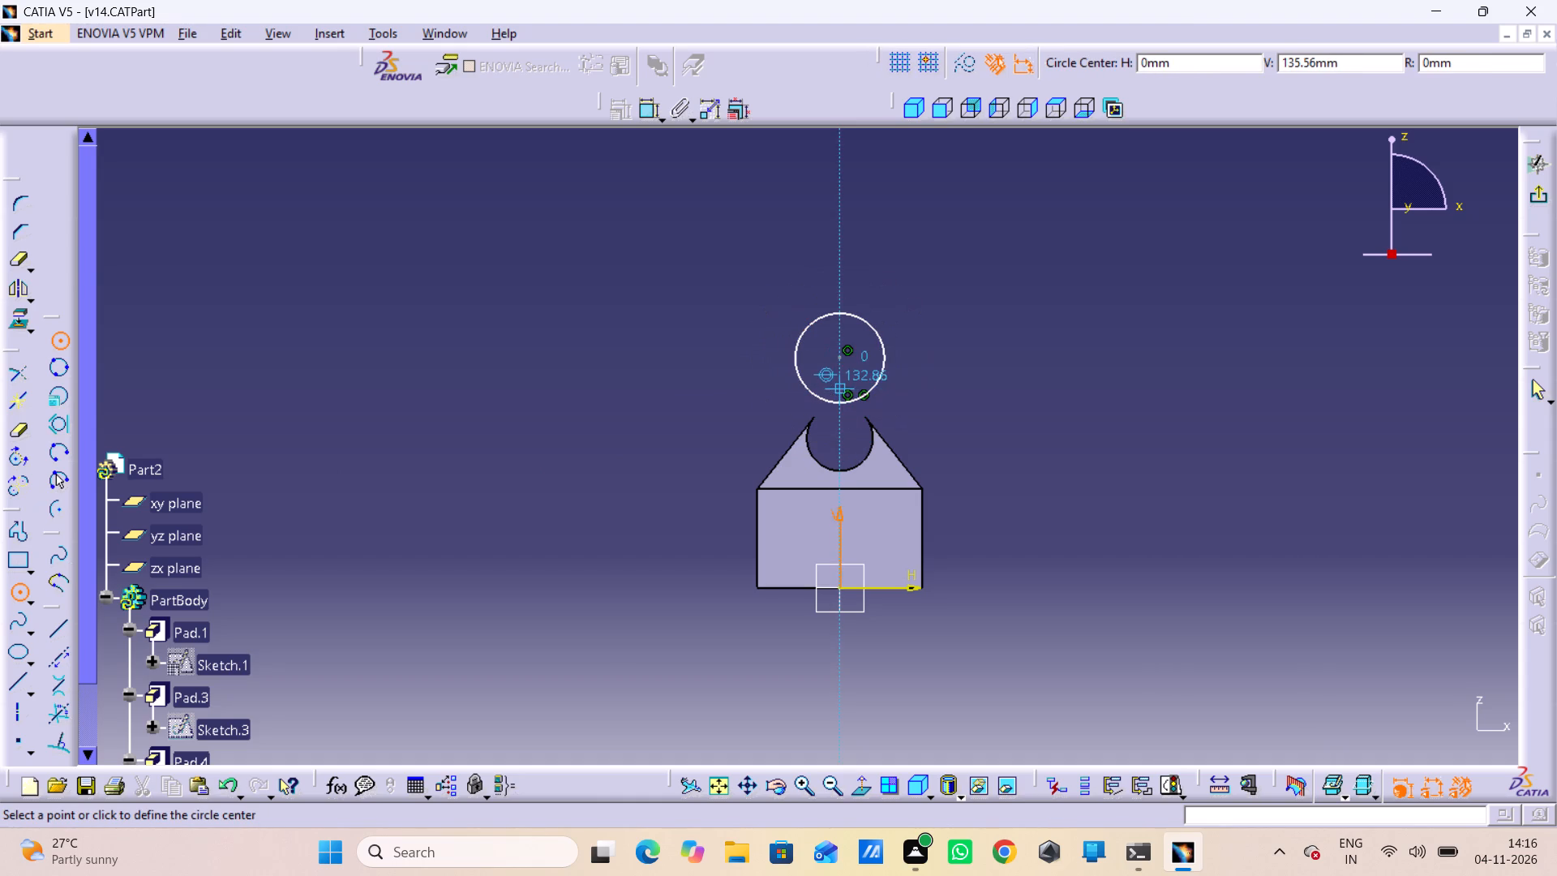
{"action": "left_click_drag", "start_coordinate": [839, 359], "coordinate": [841, 379]}
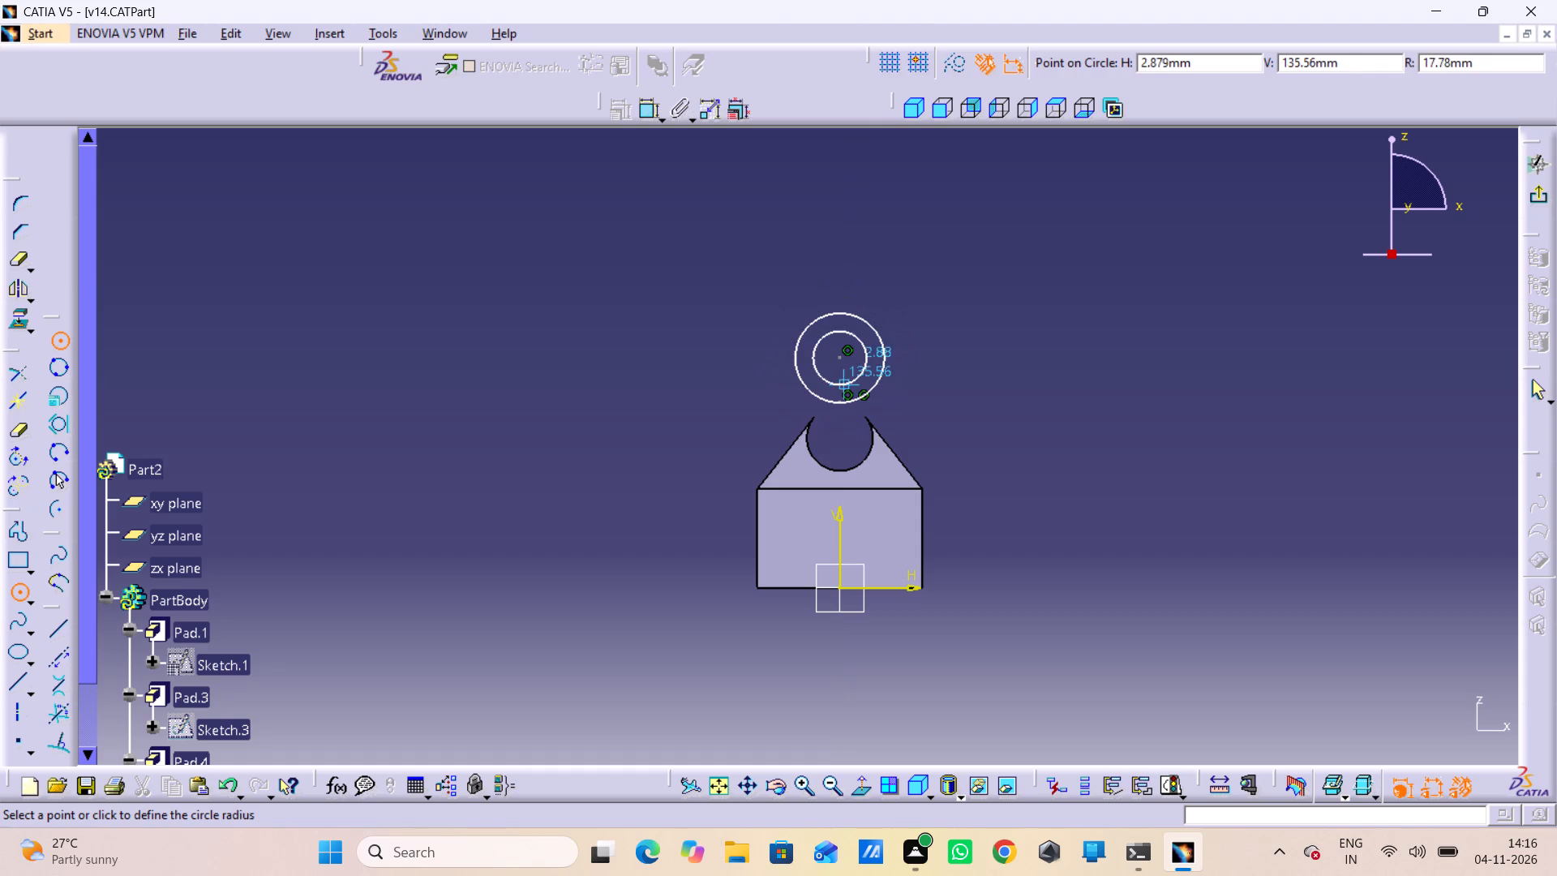
{"action": "left_click", "coordinate": [844, 383]}
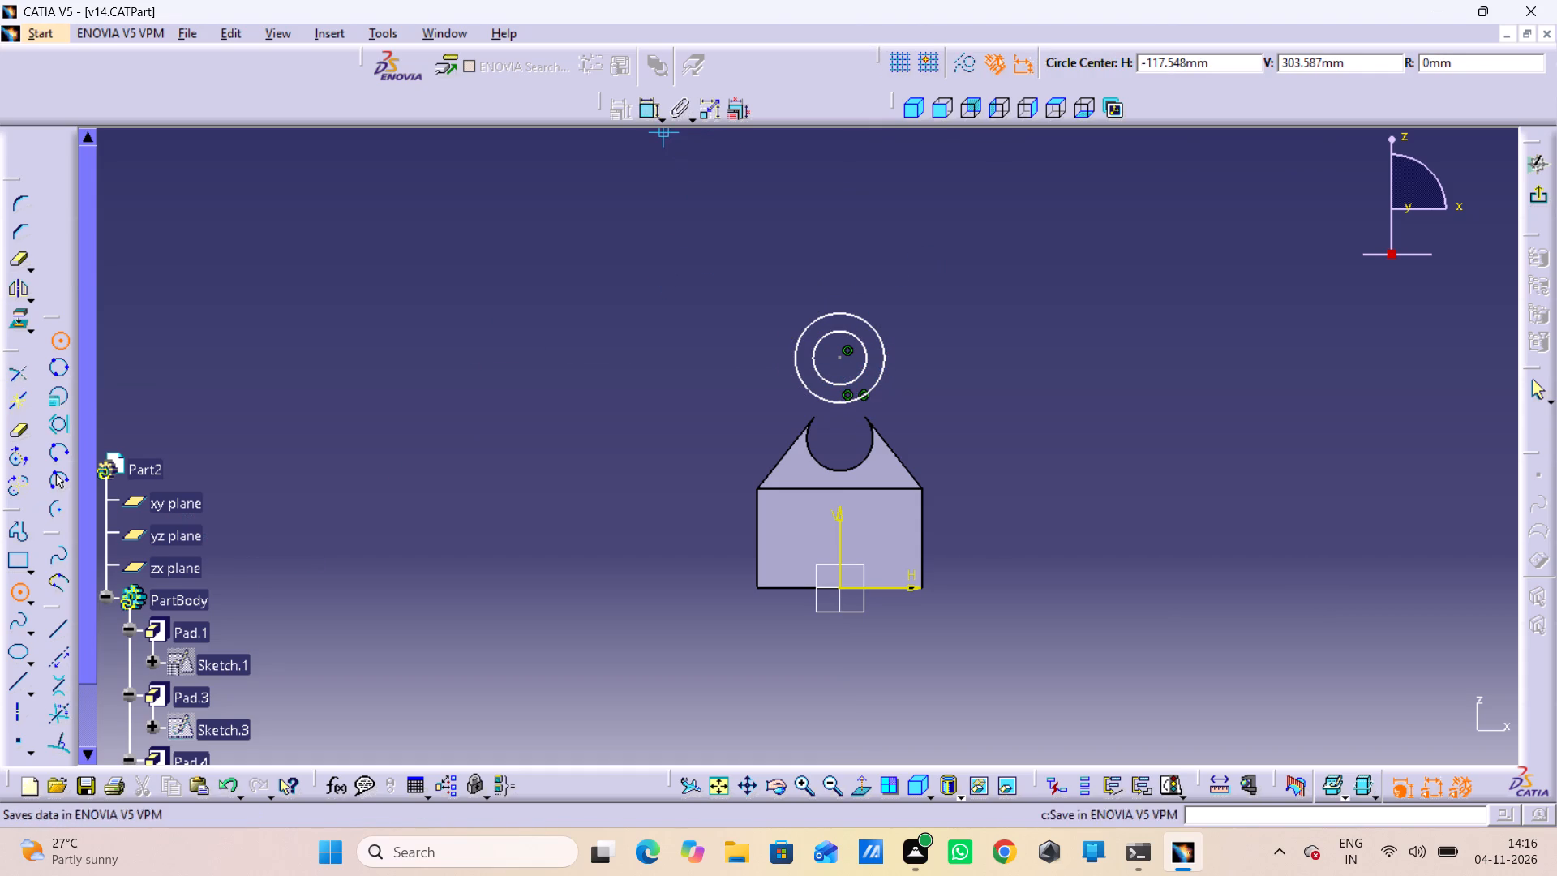
Add diameter dimensions to the inner and outer concentric circles above the web.
{"action": "left_click", "coordinate": [651, 112]}
{"action": "left_click_drag", "start_coordinate": [651, 112], "coordinate": [661, 141]}
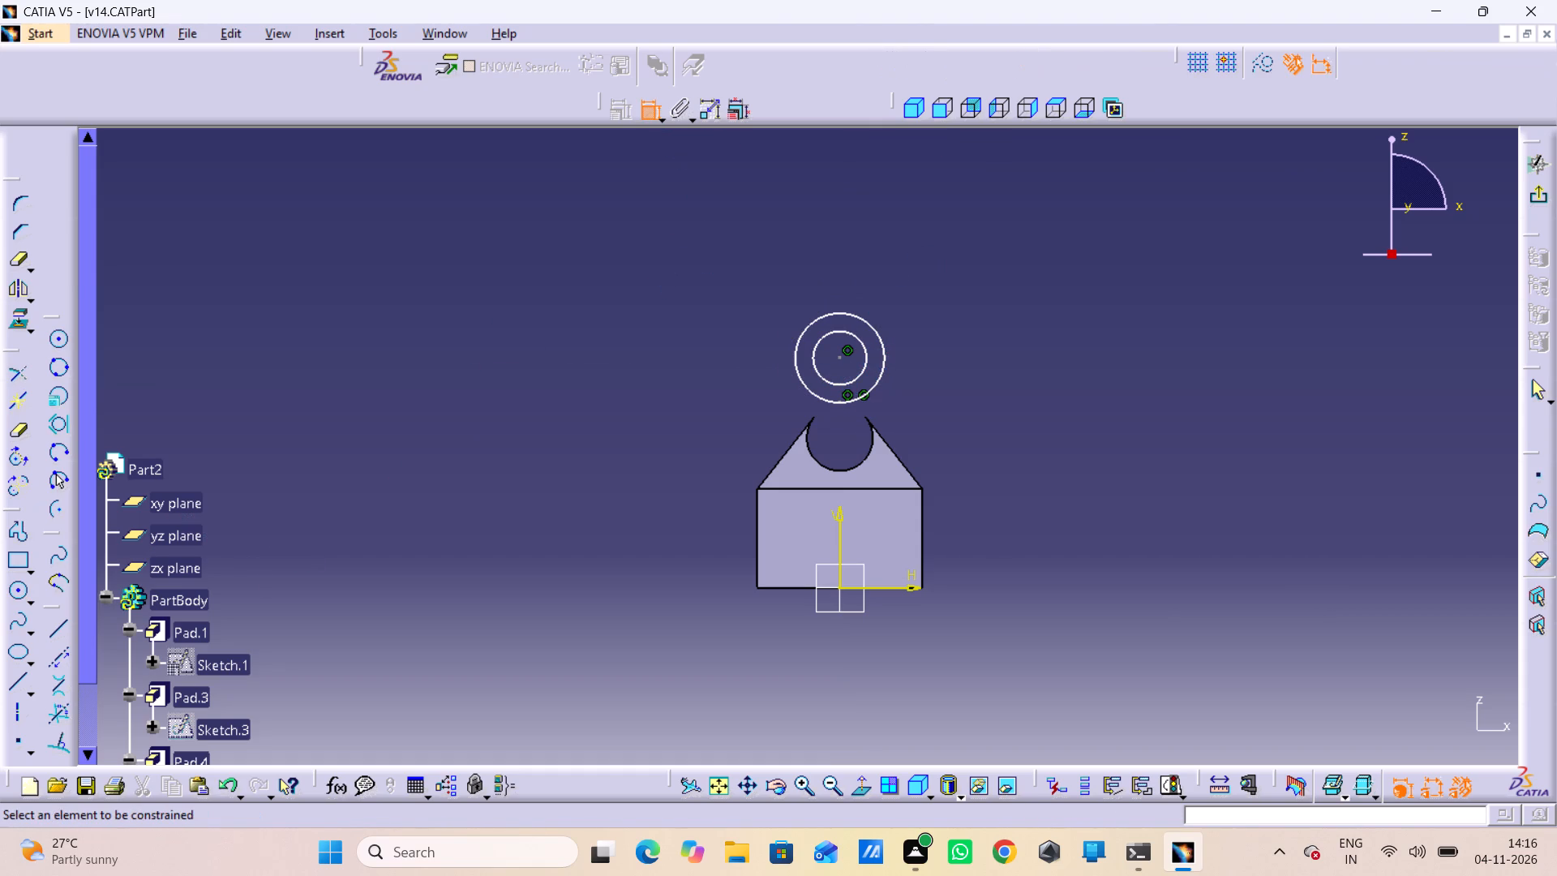
{"action": "left_click_drag", "start_coordinate": [830, 373], "coordinate": [846, 373]}
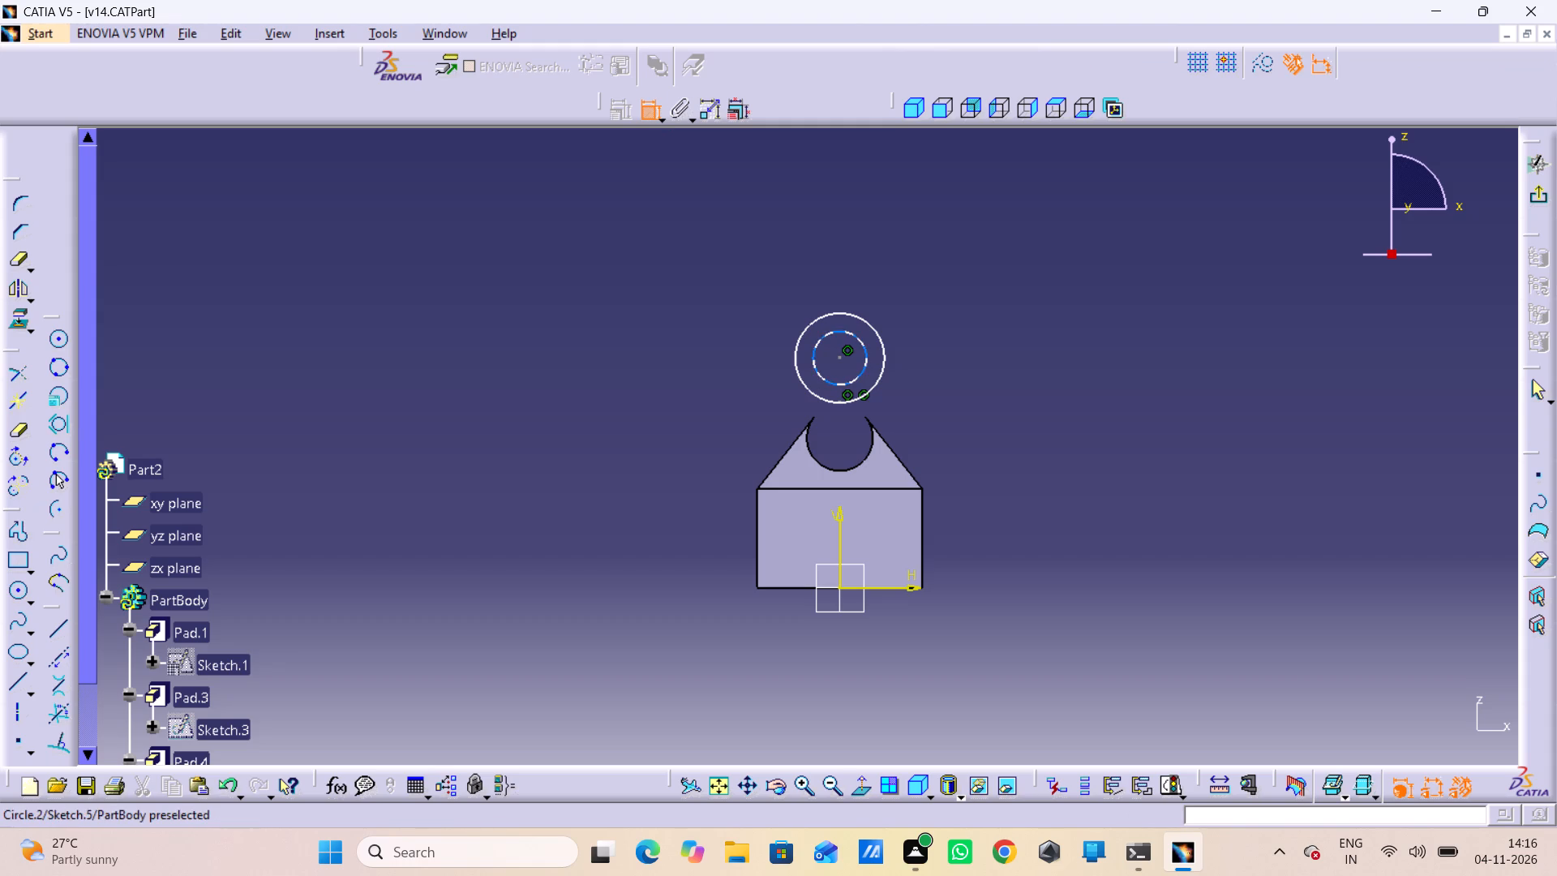
{"action": "left_click_drag", "start_coordinate": [871, 365], "coordinate": [1010, 315]}
{"action": "left_click", "coordinate": [948, 294]}
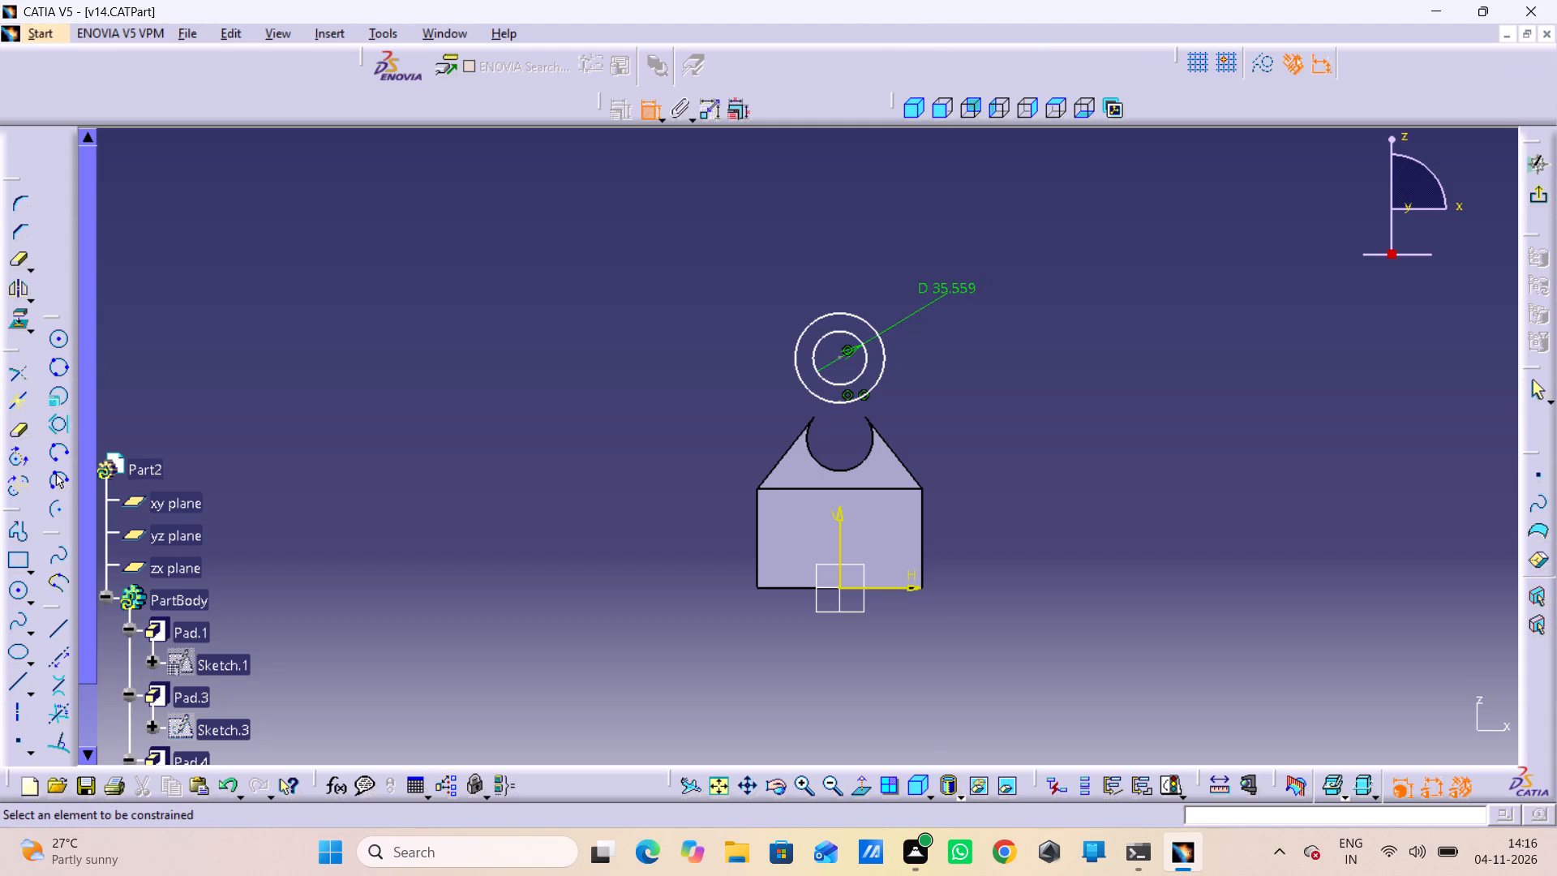
{"action": "left_click", "coordinate": [887, 359]}
{"action": "left_click", "coordinate": [941, 366]}
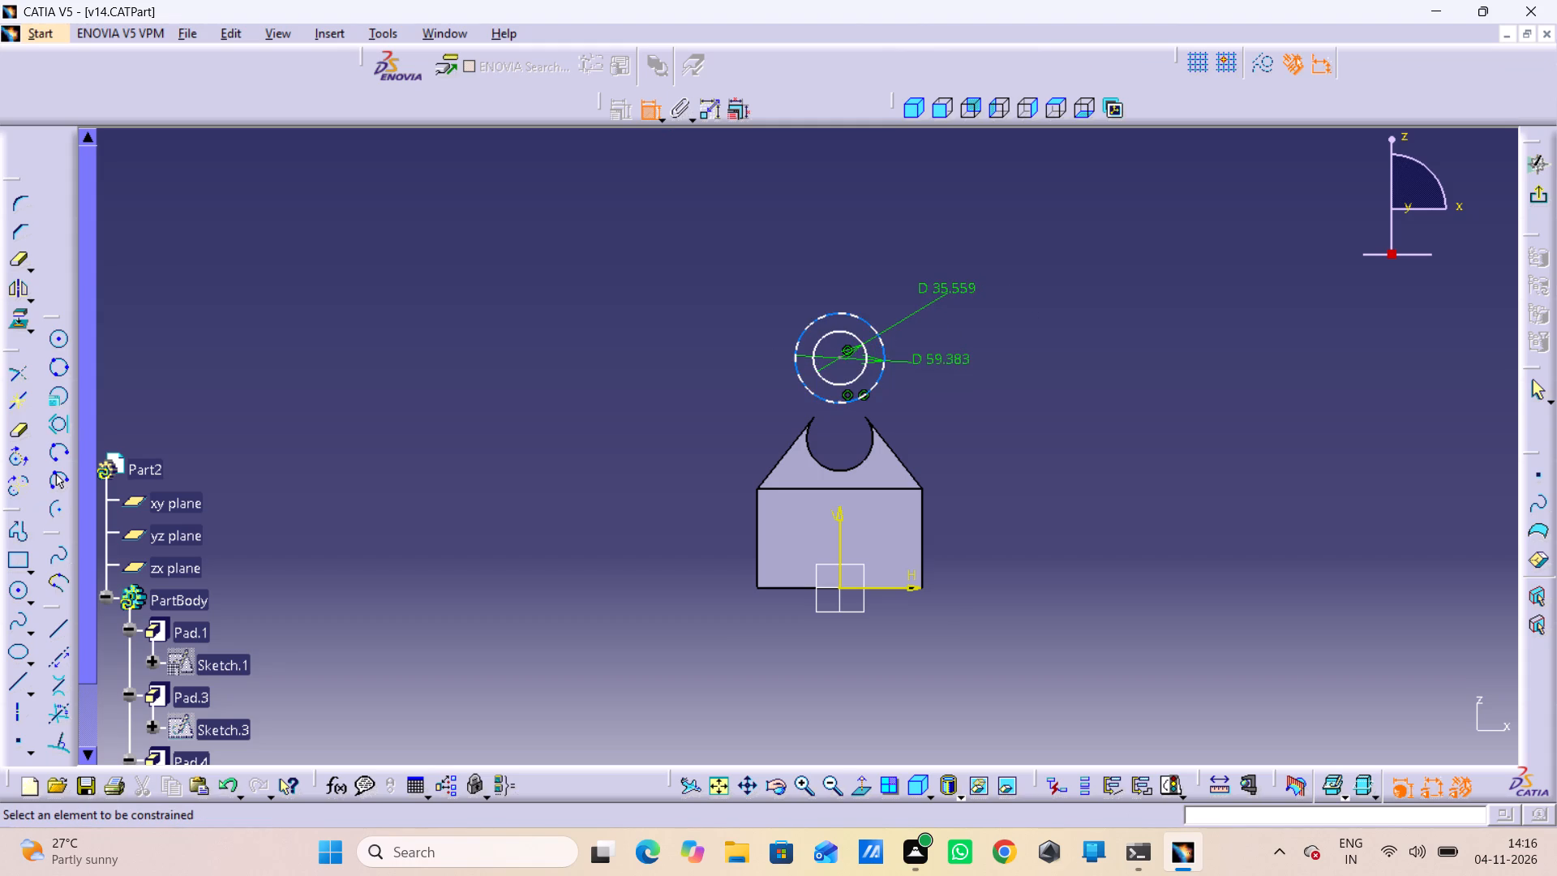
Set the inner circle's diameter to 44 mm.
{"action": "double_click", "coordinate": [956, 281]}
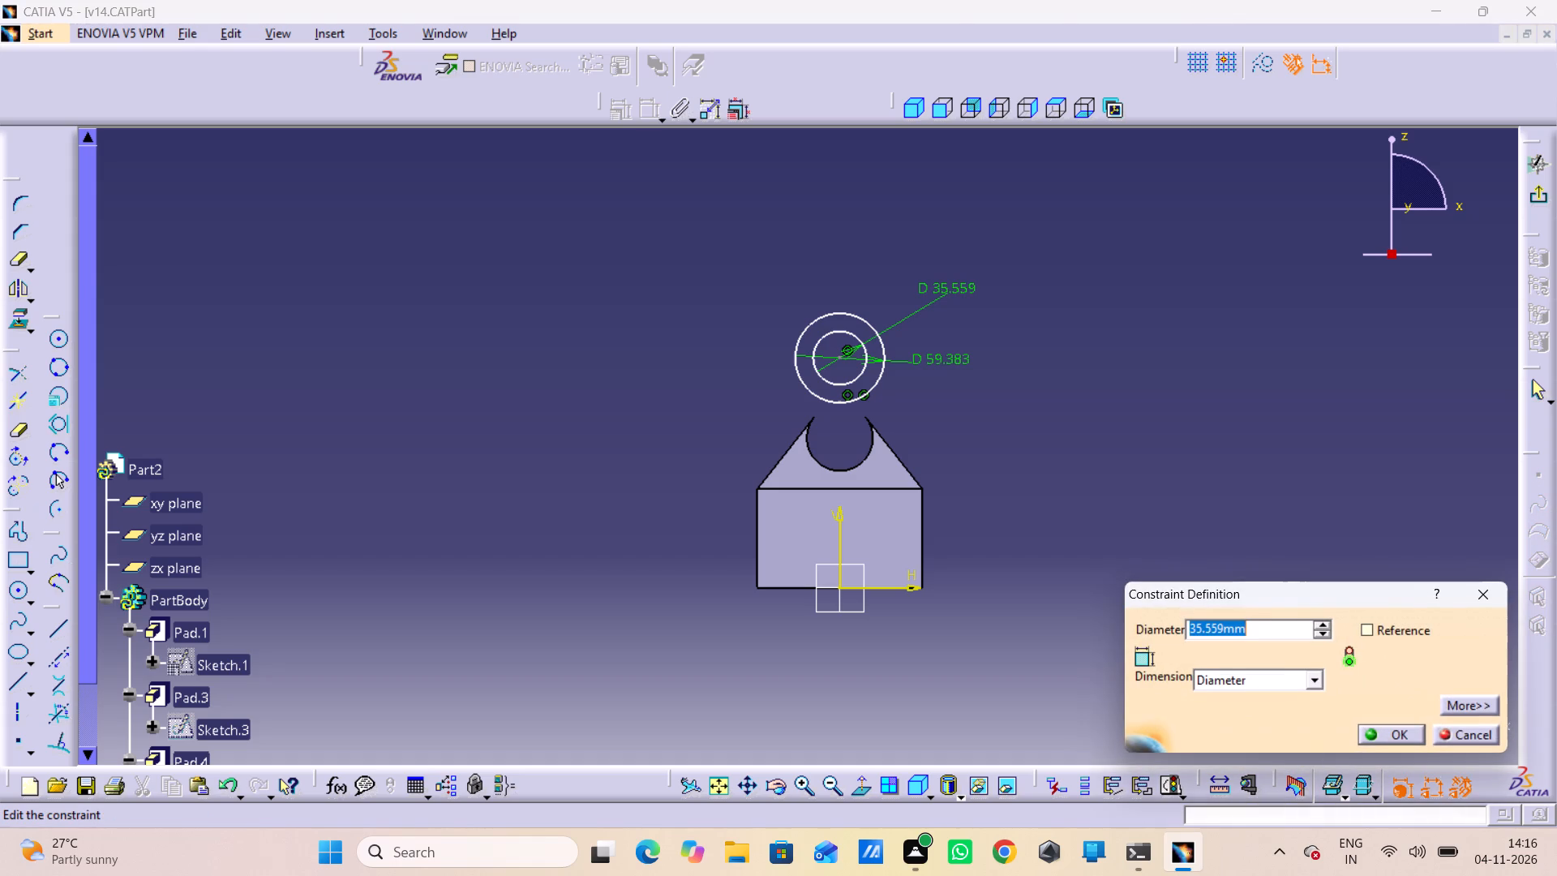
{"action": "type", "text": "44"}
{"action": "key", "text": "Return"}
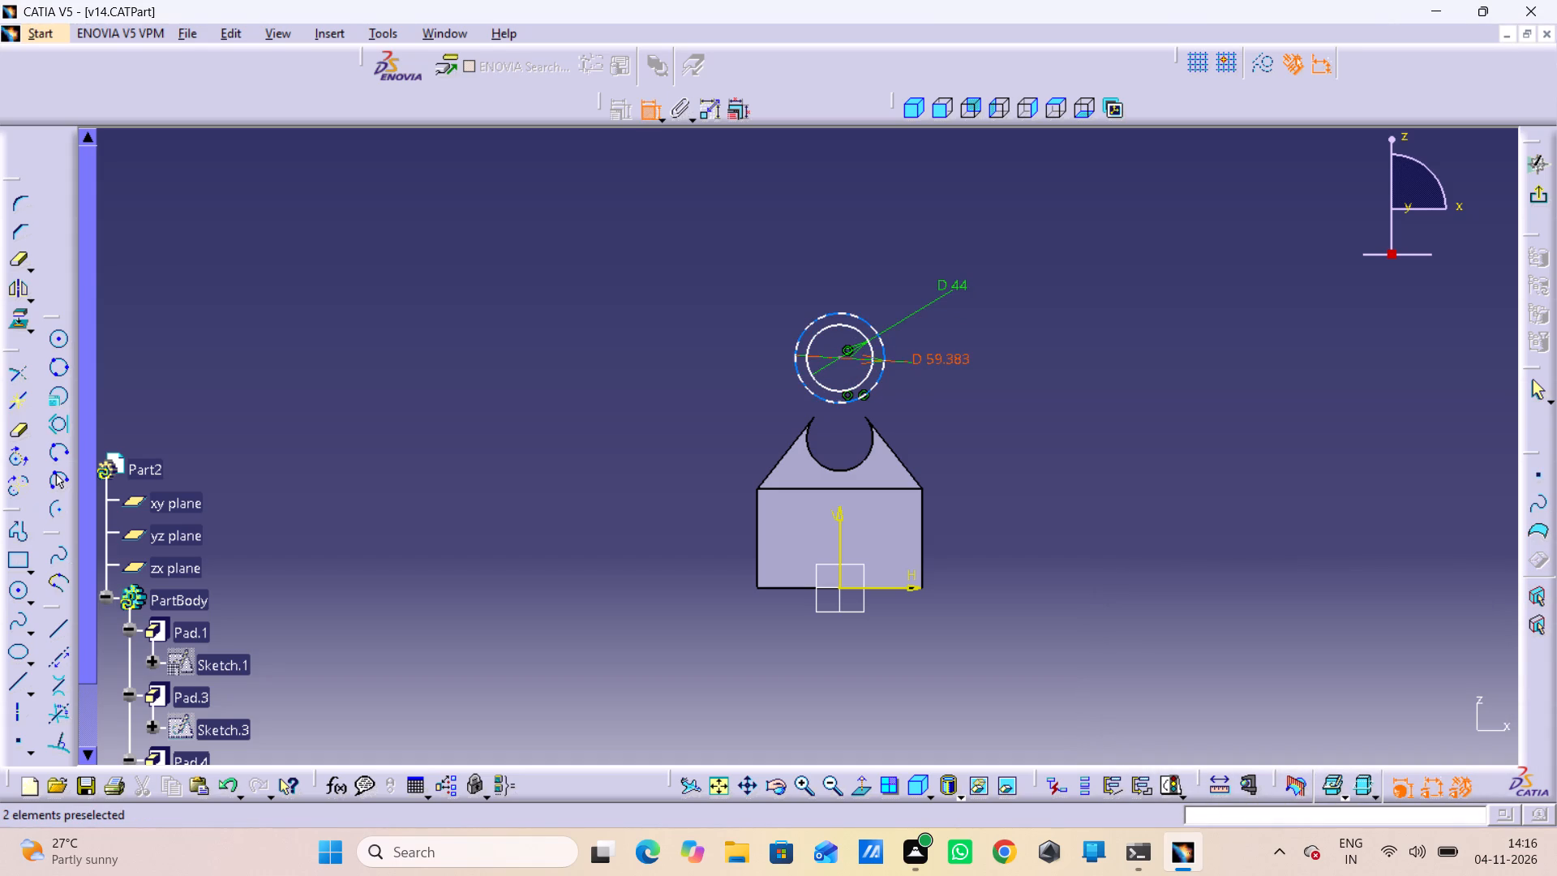
Set the inner circle's diameter to 22 mm and the outer circle's diameter to 44 mm.
{"action": "double_click", "coordinate": [969, 284]}
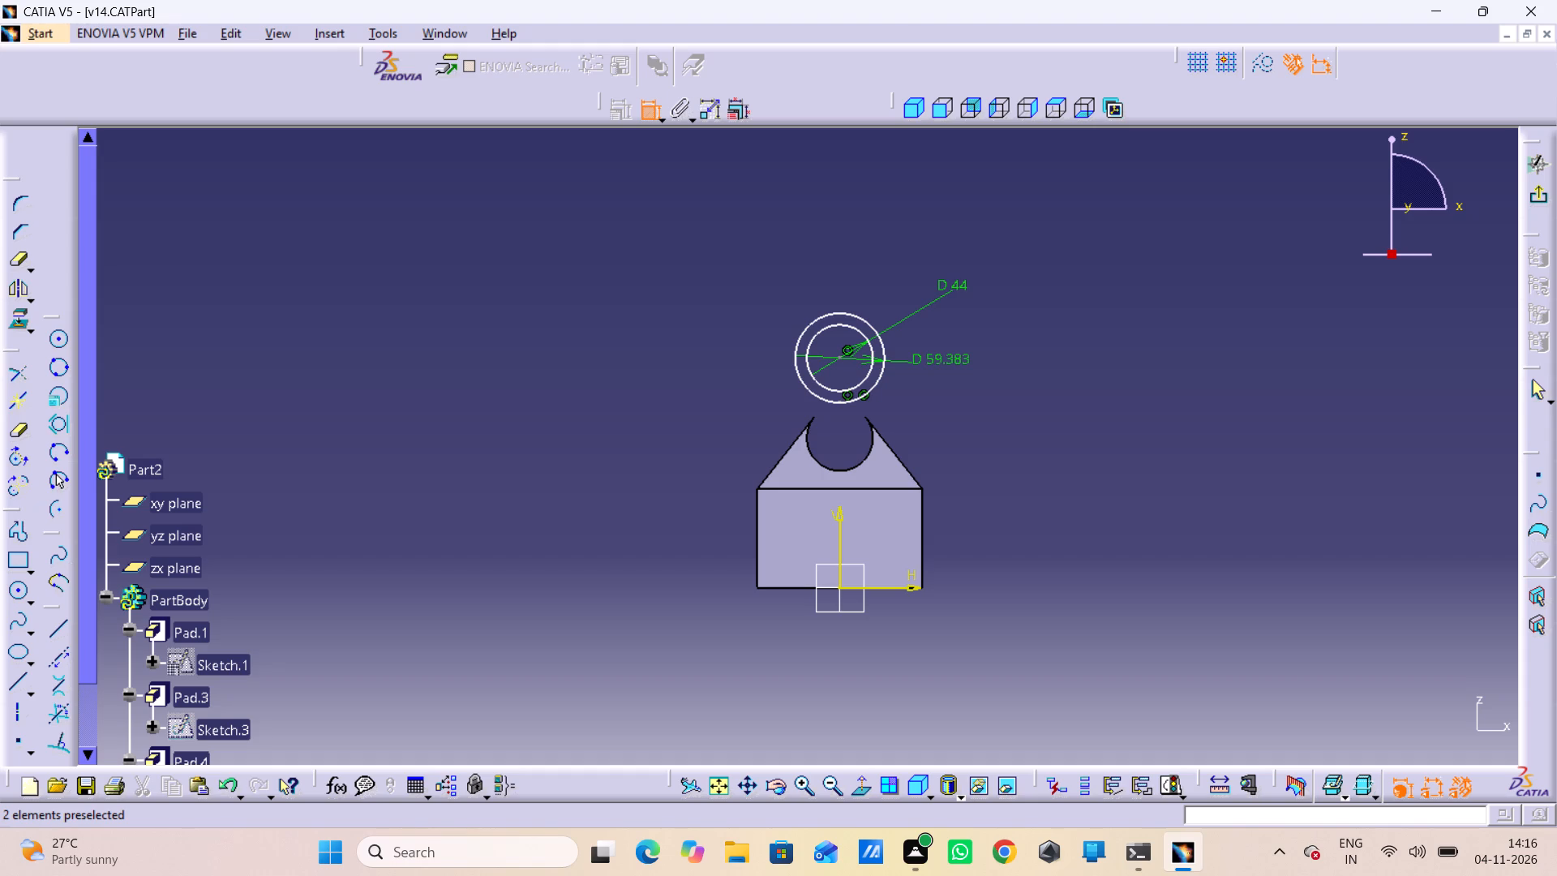
{"action": "double_click", "coordinate": [955, 293]}
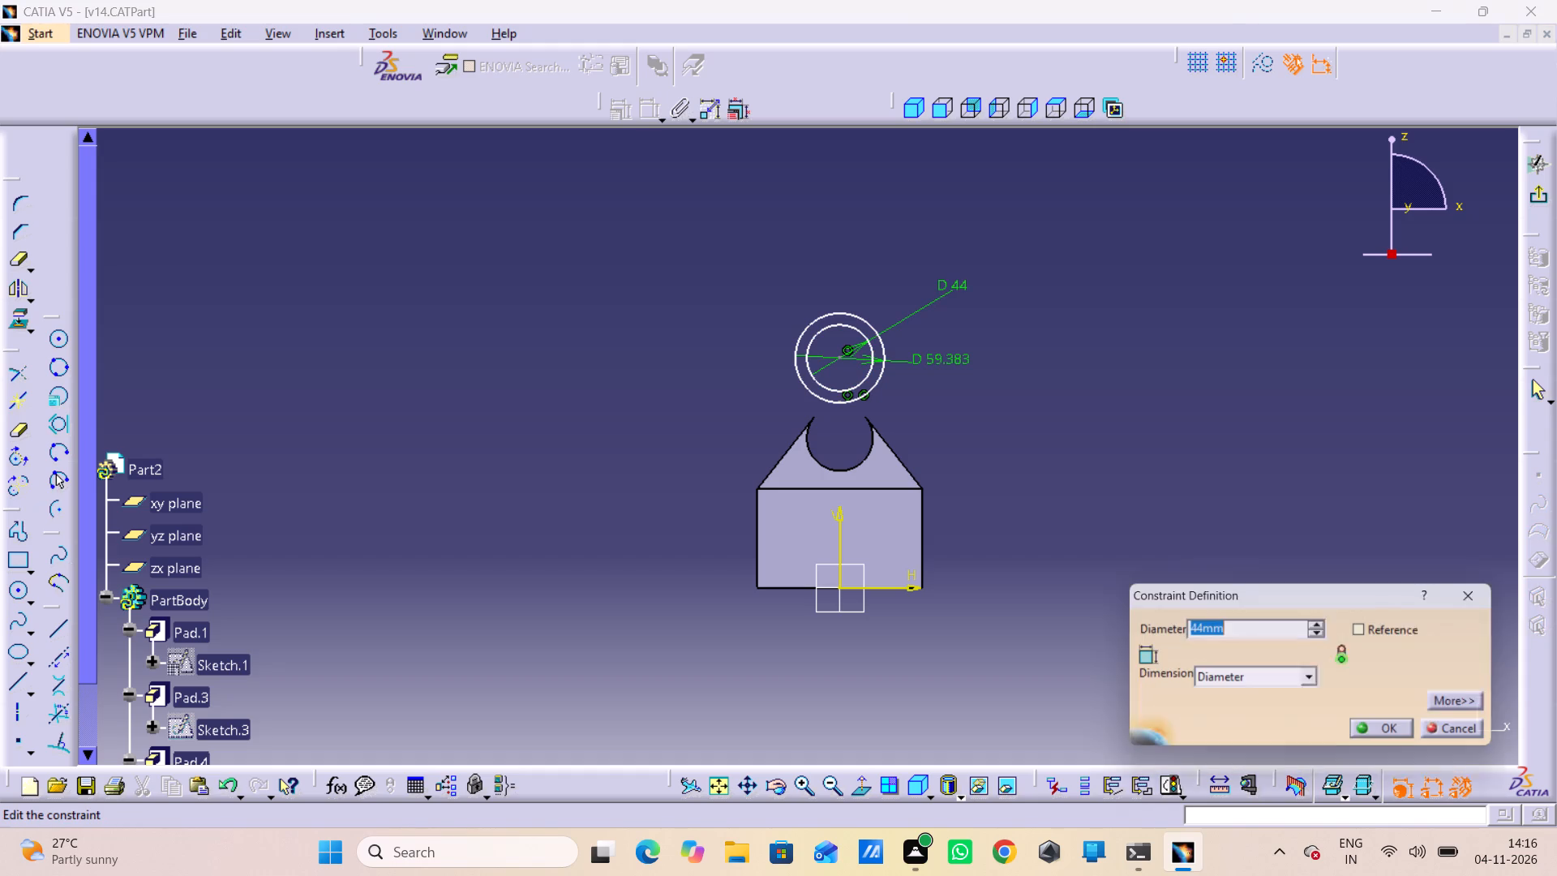
{"action": "type", "text": "22"}
{"action": "key", "text": "Return"}
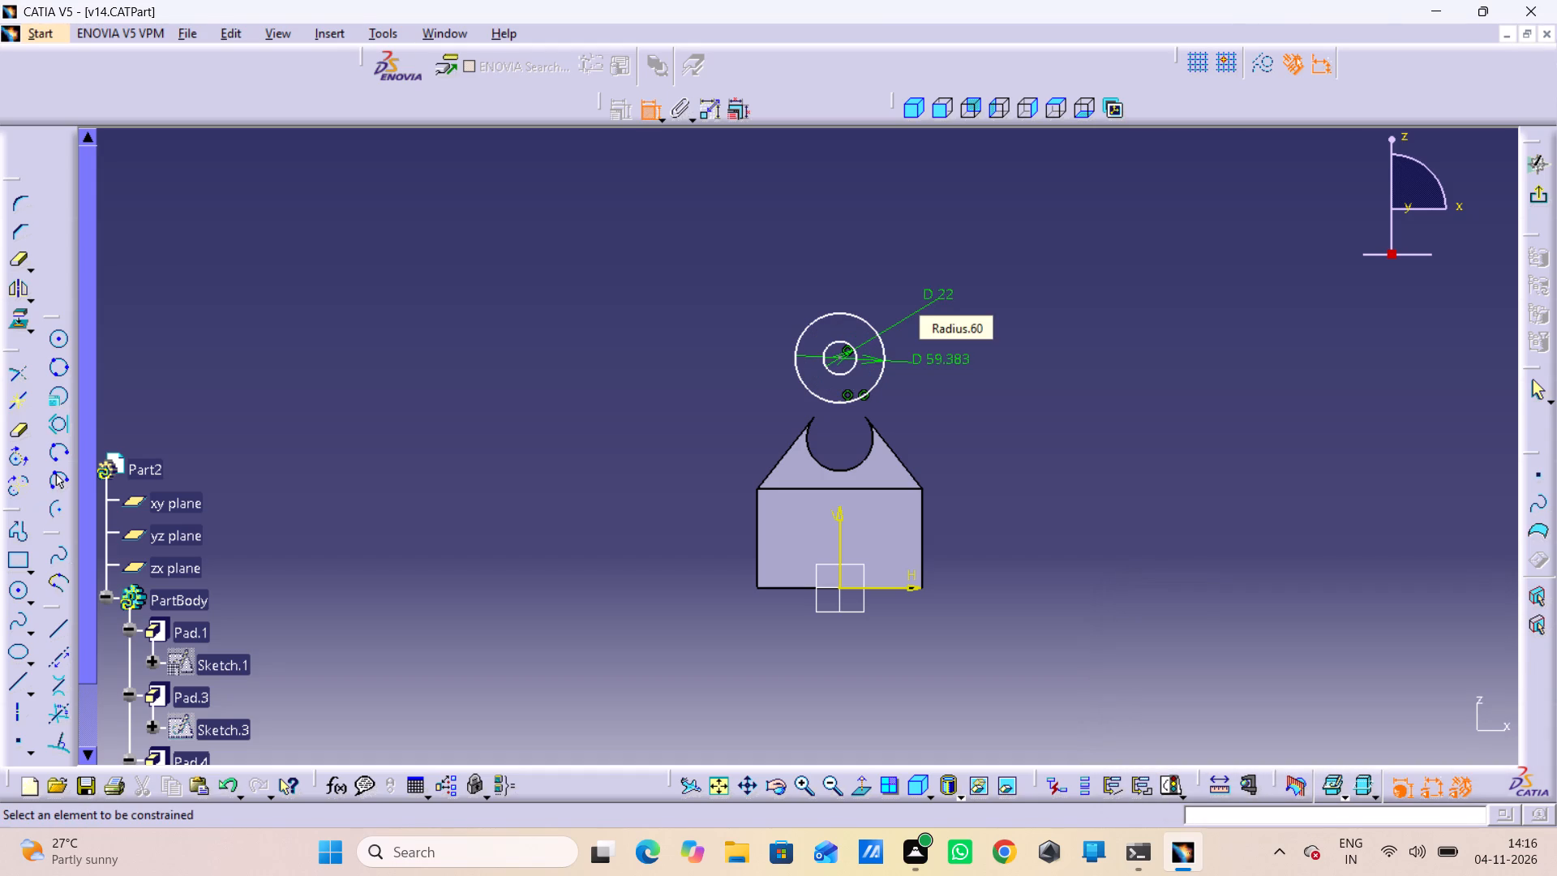
{"action": "left_click", "coordinate": [963, 351]}
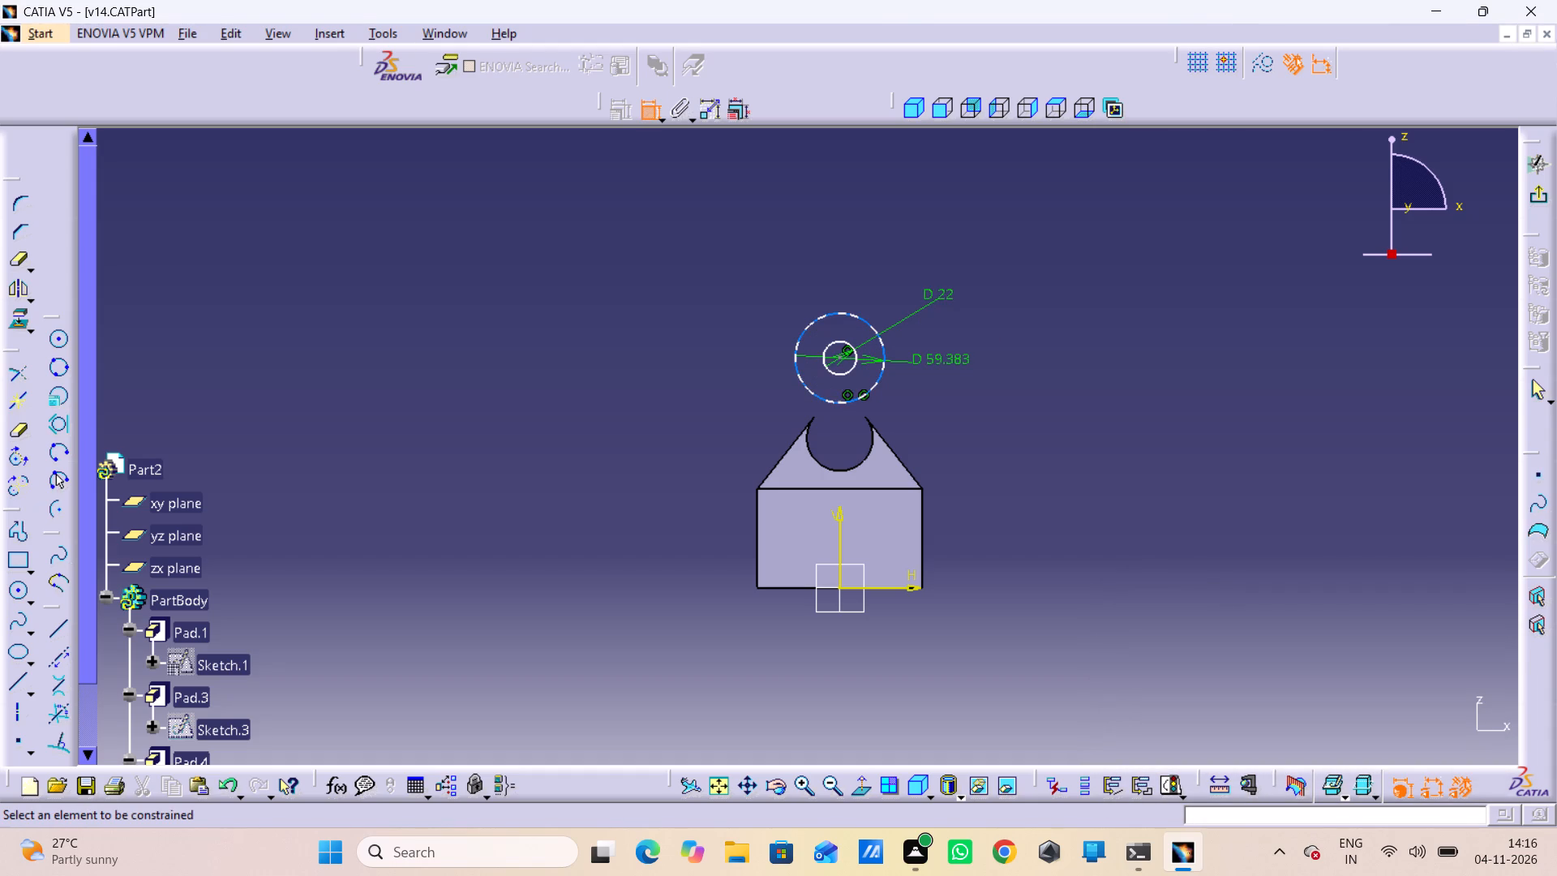
{"action": "double_click", "coordinate": [963, 351]}
{"action": "type", "text": "44"}
{"action": "key", "text": "Return"}
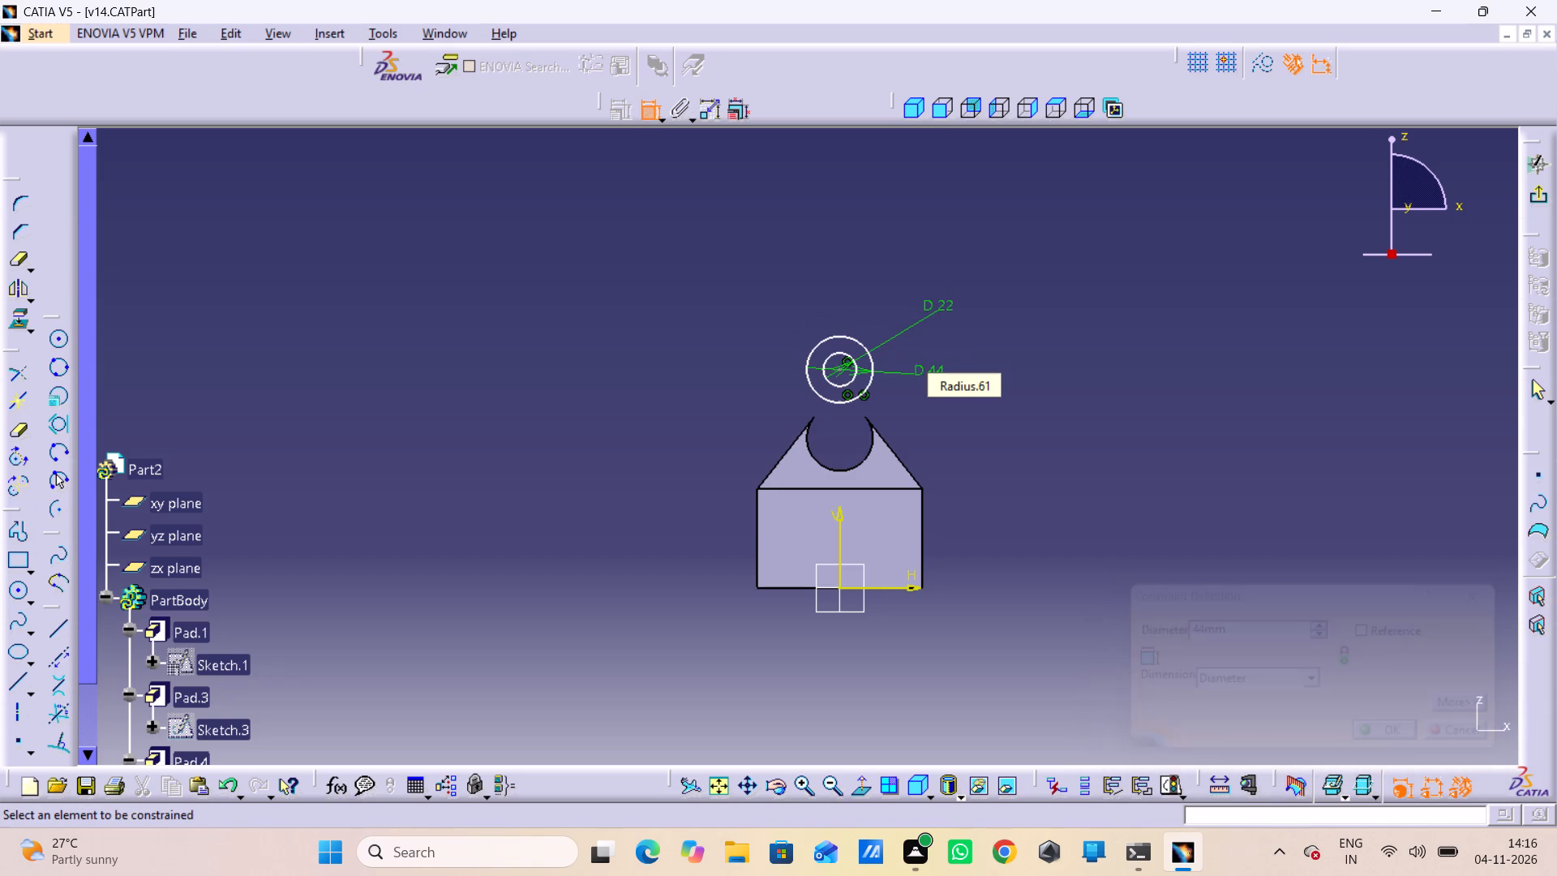
Dimension the circles' centre 100 mm above the horizontal axis at the plate's bottom edge and exit the sketch.
{"action": "left_click_drag", "start_coordinate": [918, 397], "coordinate": [919, 407]}
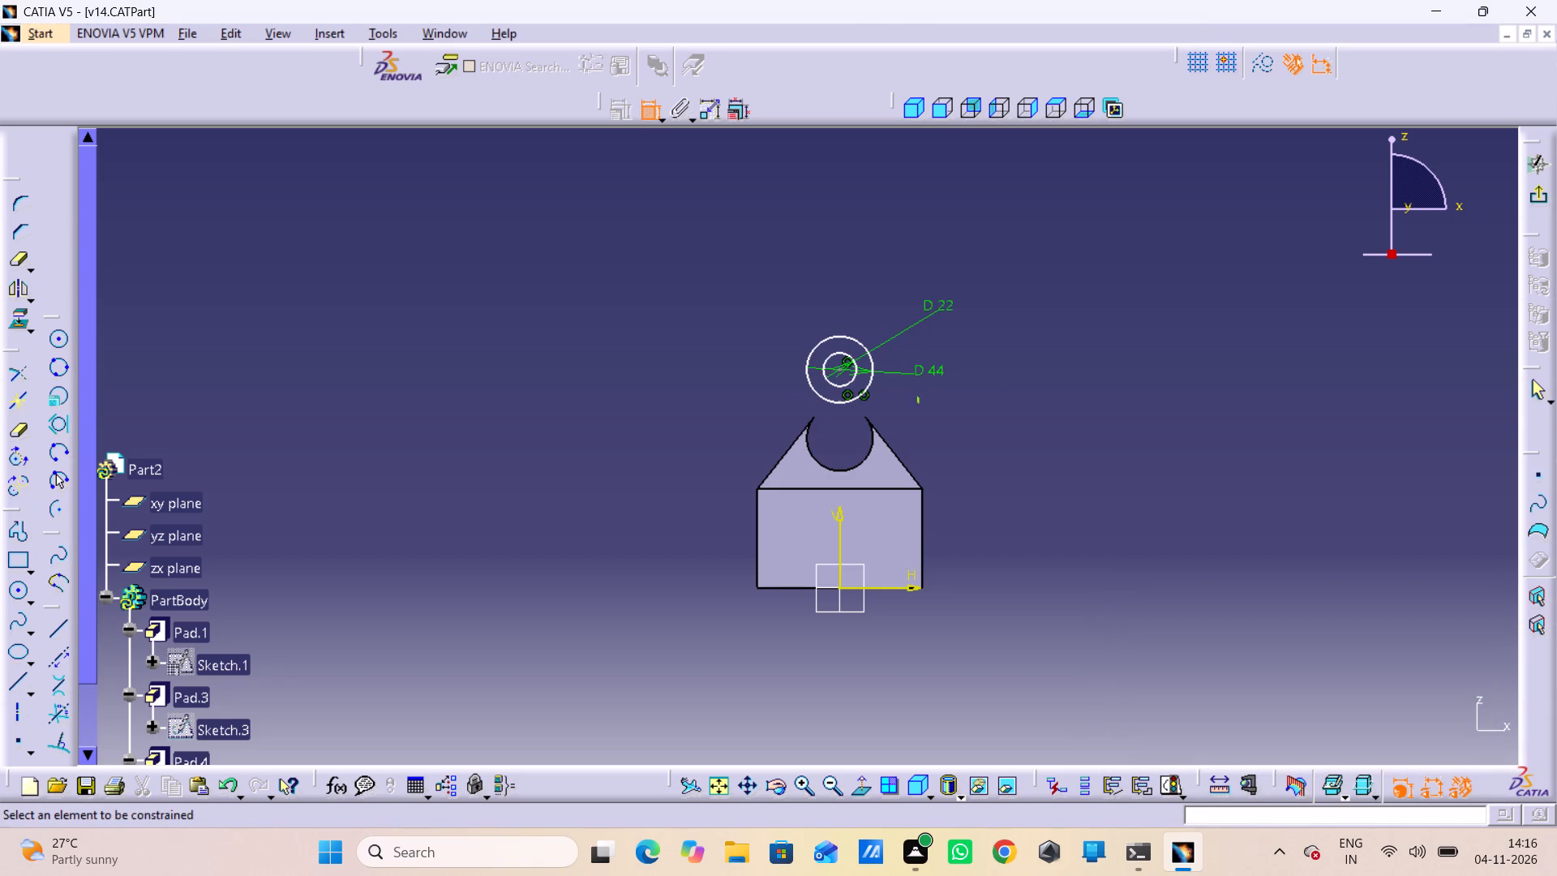
{"action": "left_click_drag", "start_coordinate": [919, 407], "coordinate": [919, 410]}
{"action": "left_click", "coordinate": [841, 369]}
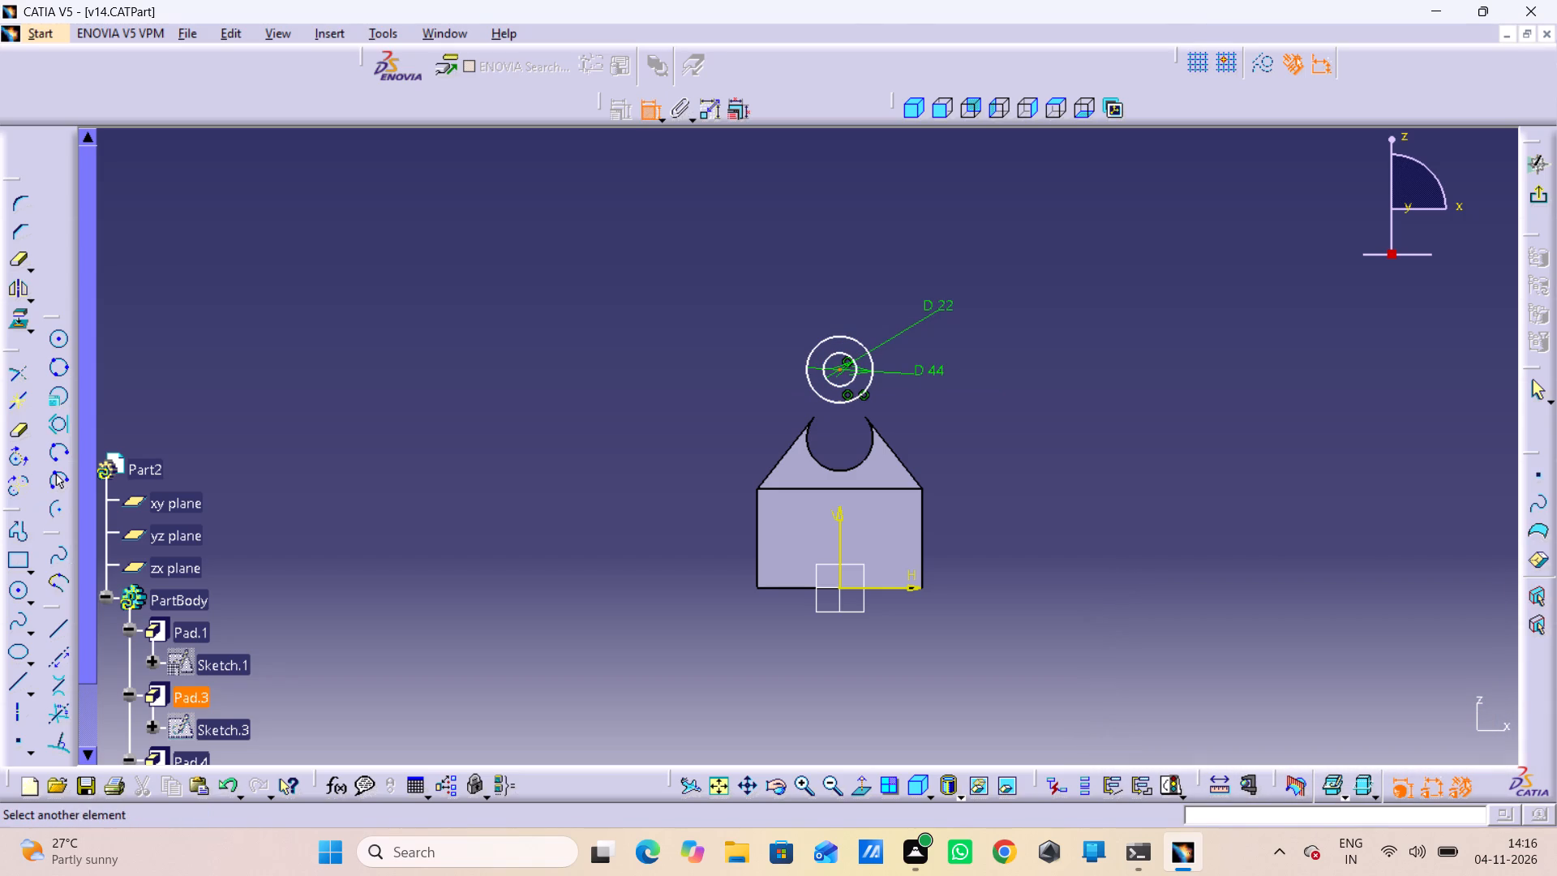
{"action": "left_click_drag", "start_coordinate": [866, 590], "coordinate": [874, 588]}
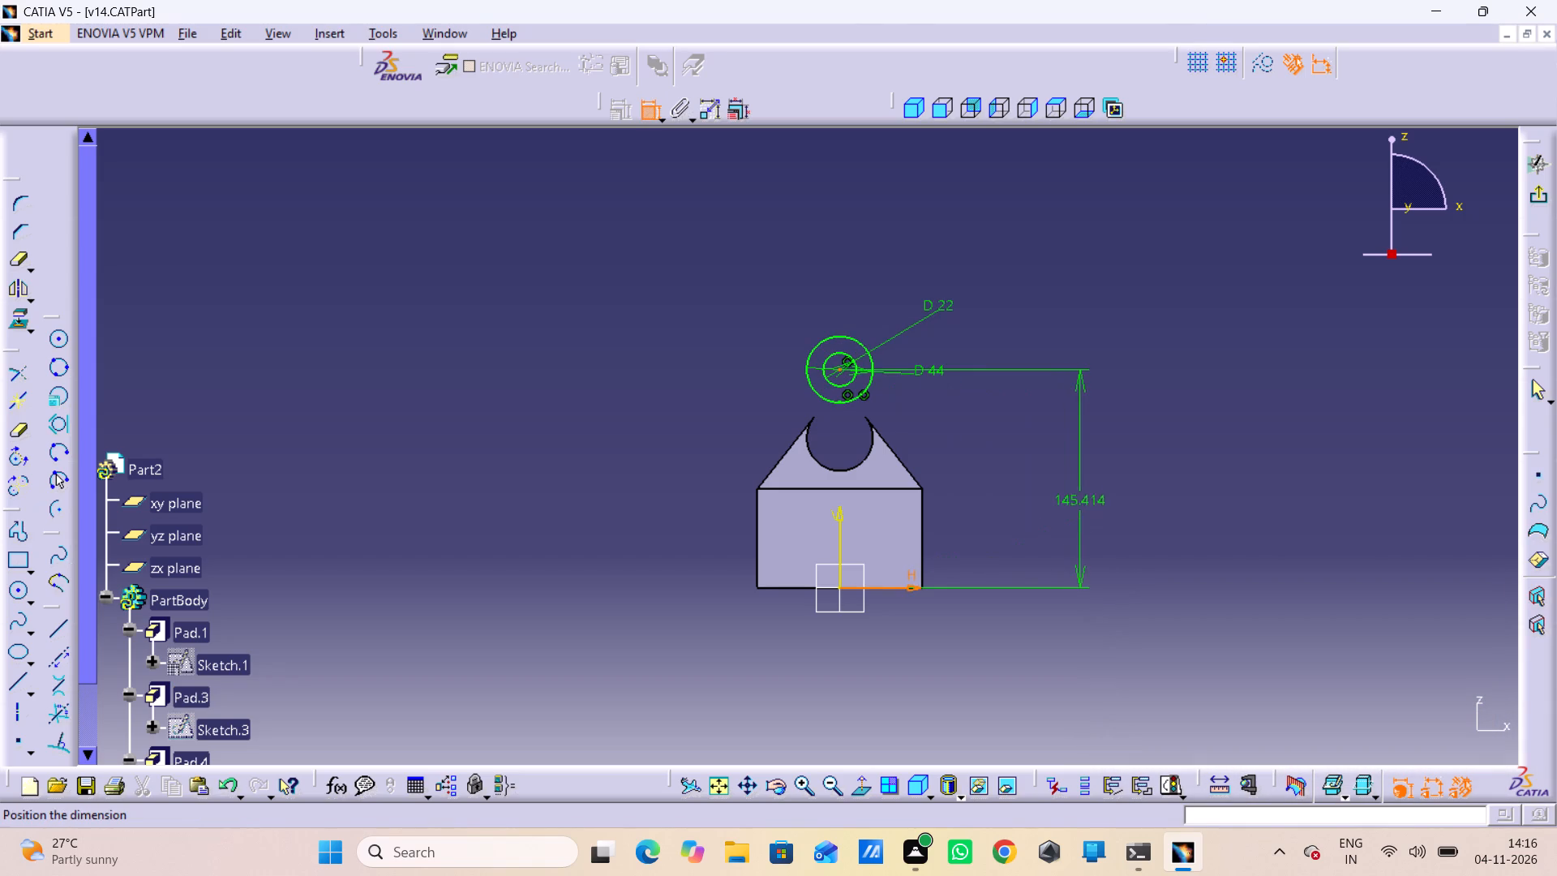
{"action": "left_click", "coordinate": [1079, 495]}
{"action": "left_click", "coordinate": [1081, 475]}
{"action": "double_click", "coordinate": [1088, 492]}
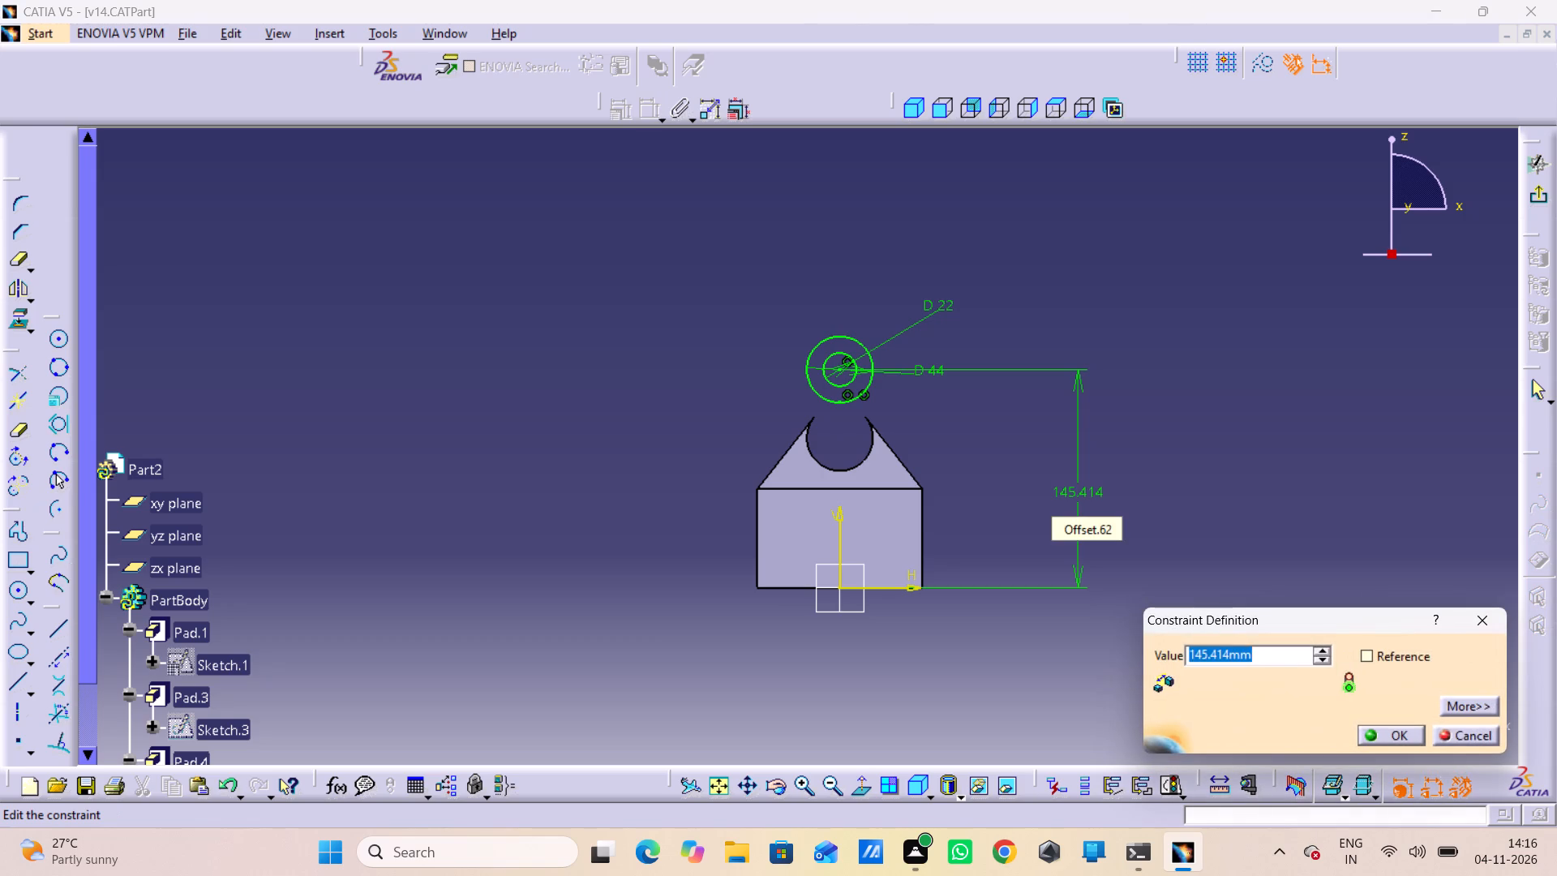
{"action": "type", "text": "100"}
{"action": "key", "text": "Return"}
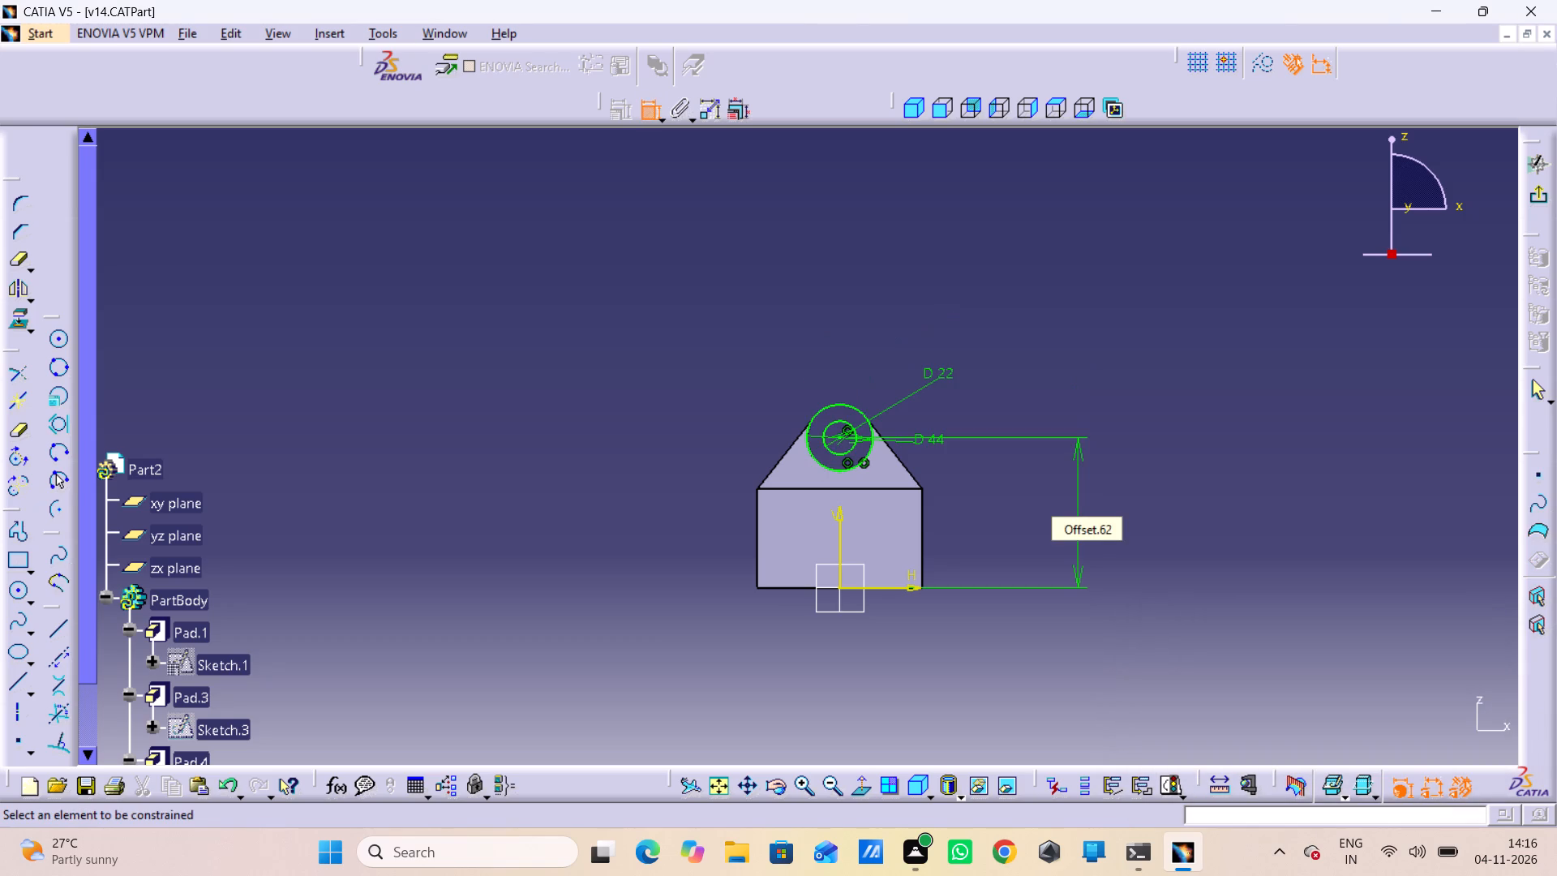
{"action": "left_click", "coordinate": [1178, 419]}
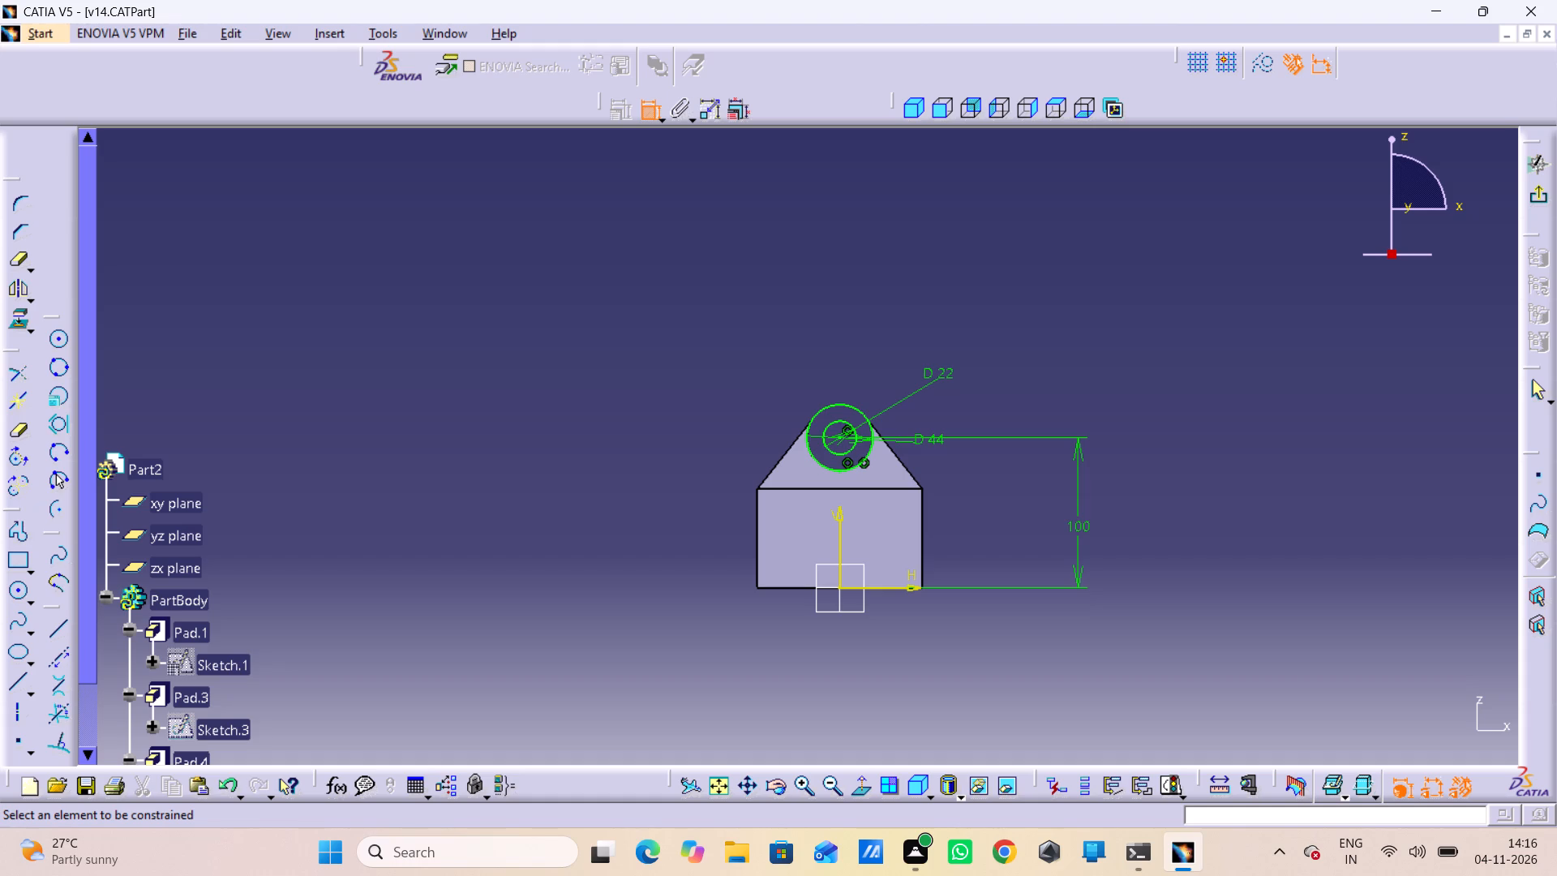
{"action": "left_click", "coordinate": [1534, 203]}
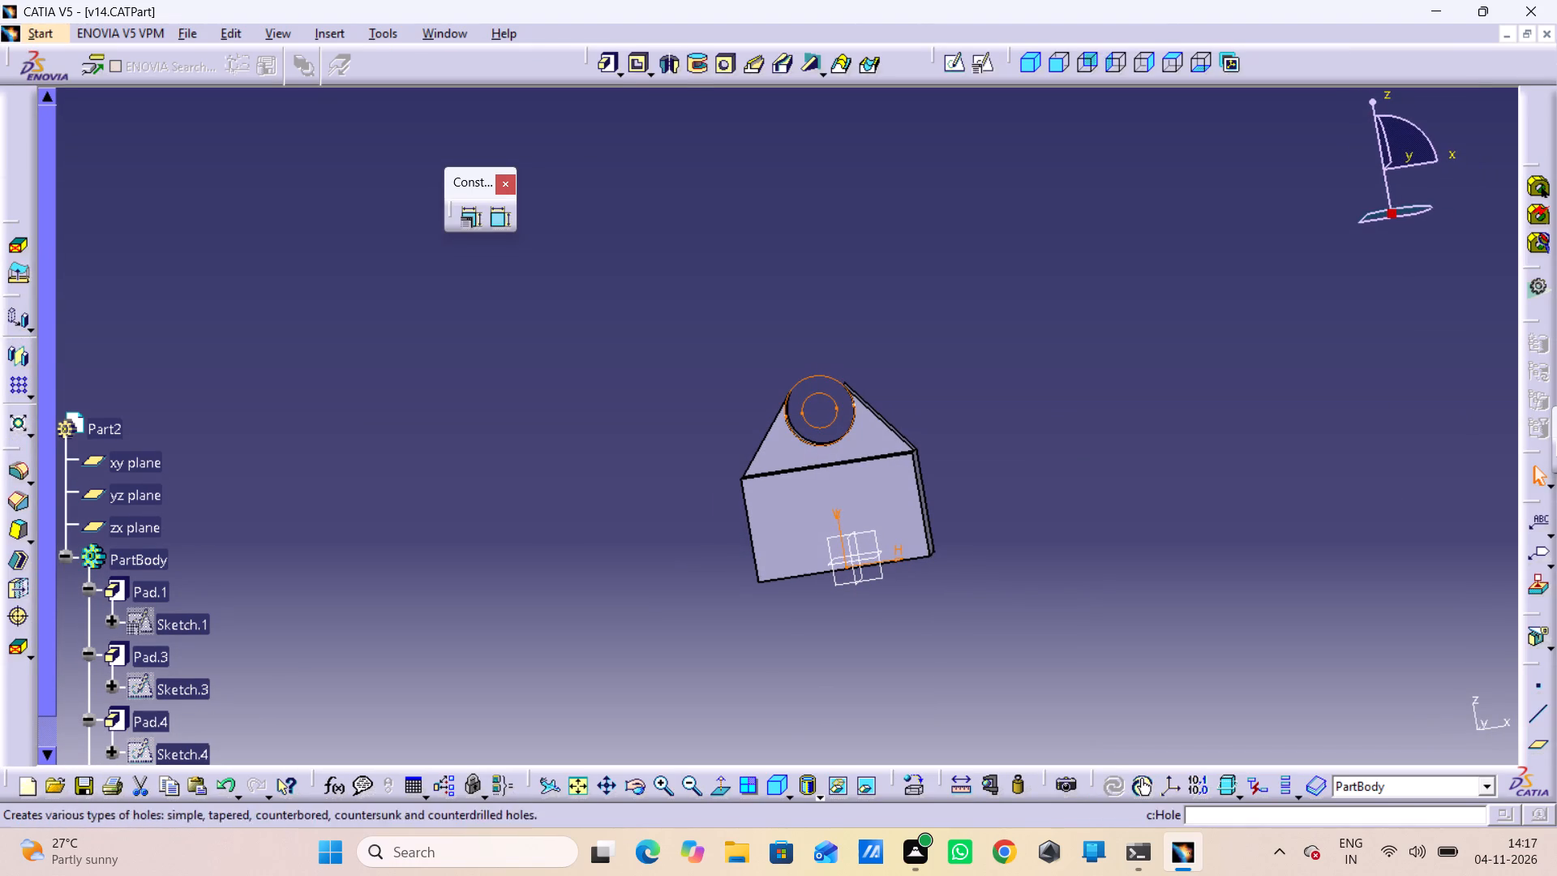
Pad the two-circle boss sketch 20 mm with mirrored extent, extending through both sides of the web.
{"action": "left_click", "coordinate": [616, 52]}
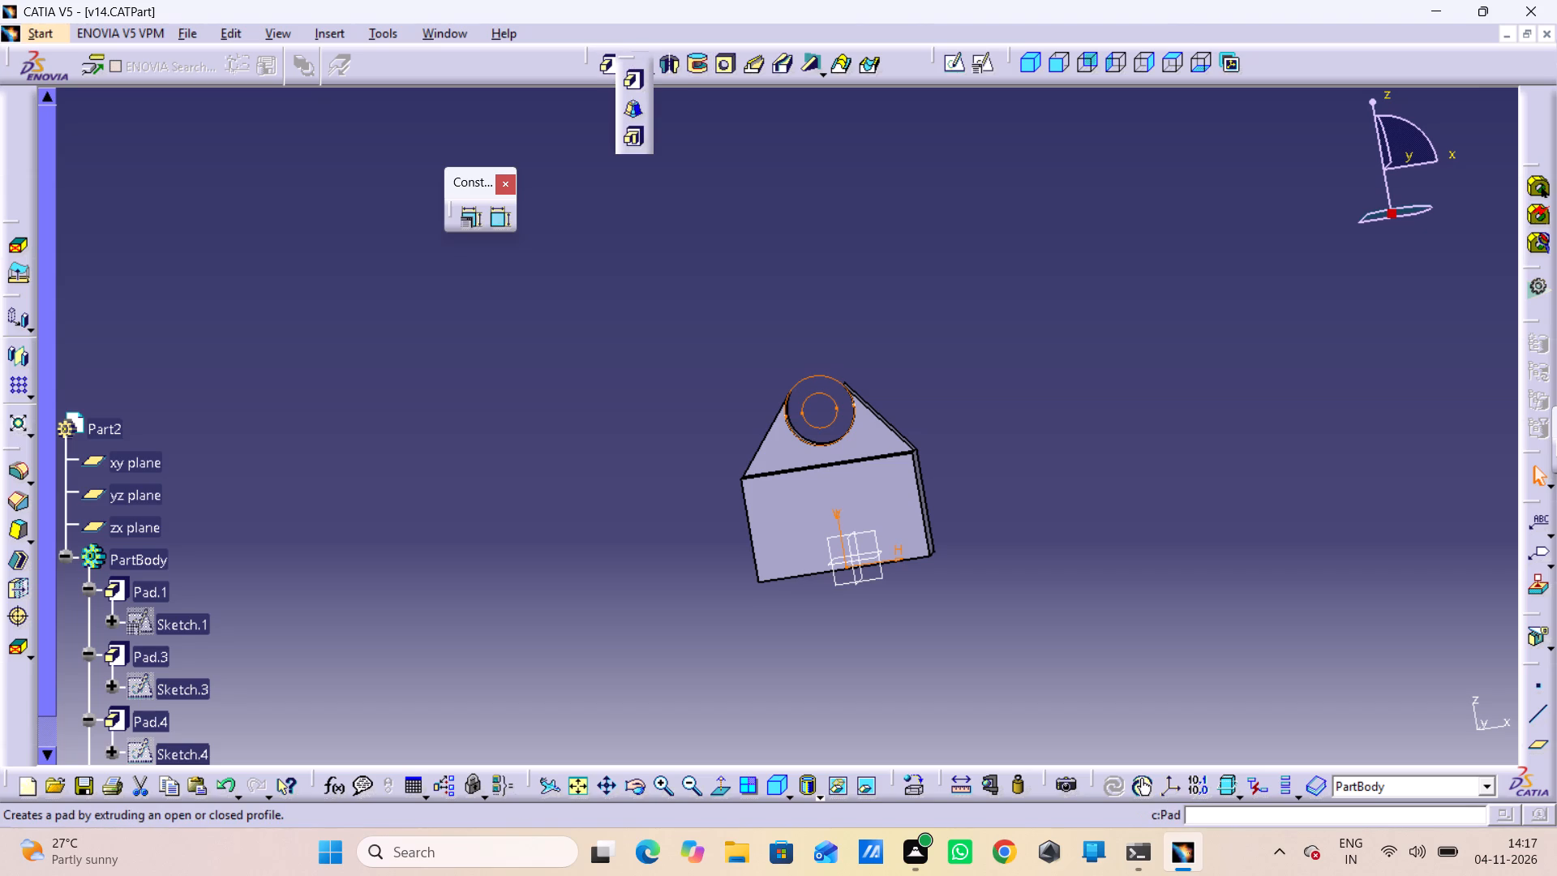
{"action": "left_click", "coordinate": [616, 61]}
{"action": "left_click", "coordinate": [613, 66]}
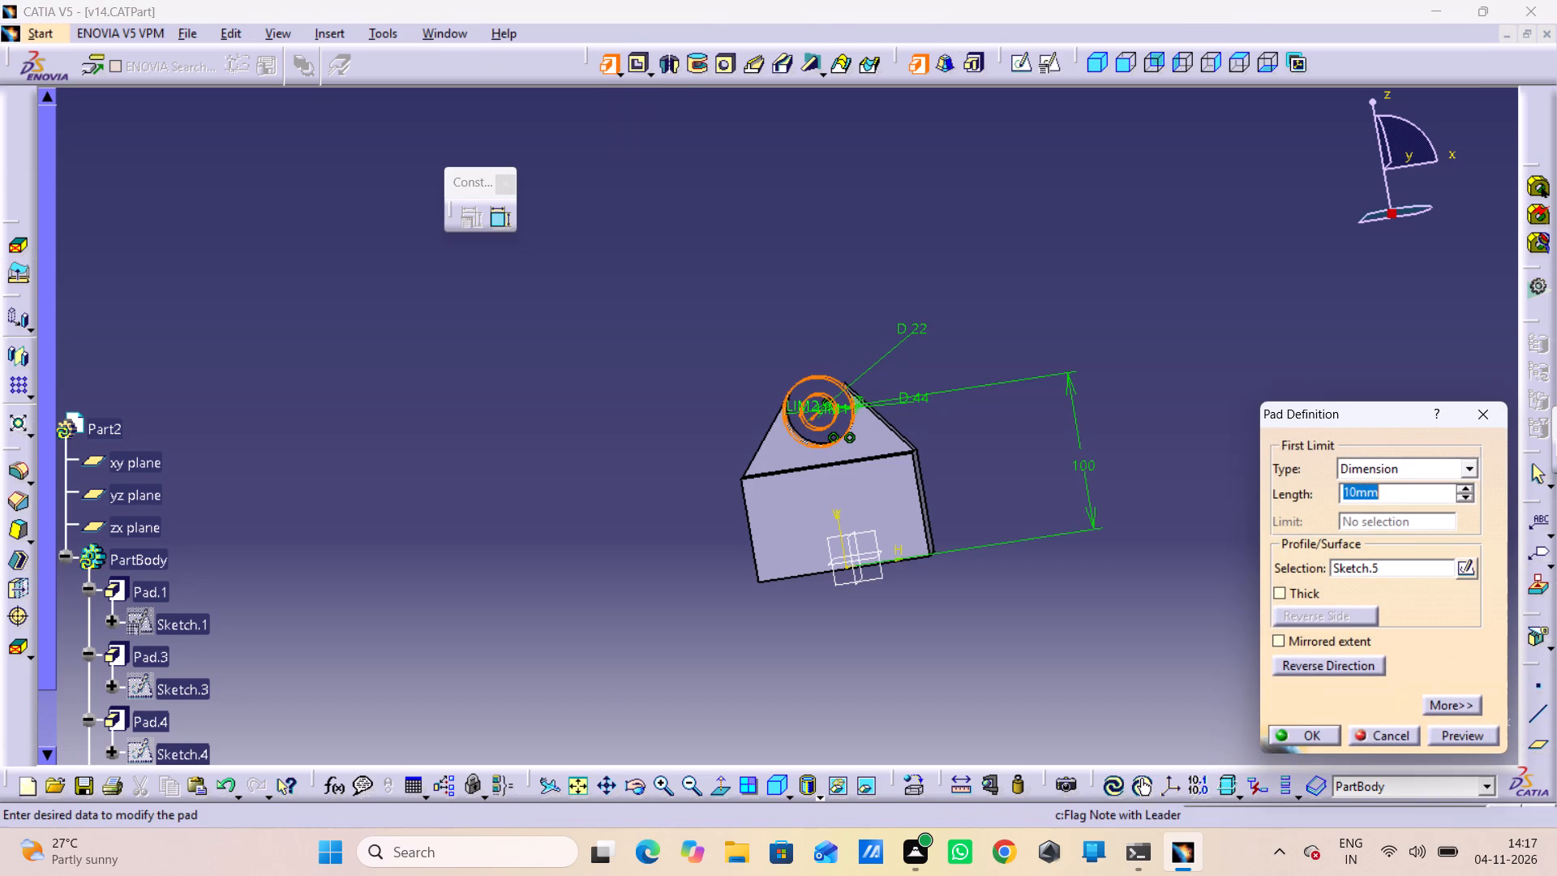
{"action": "middle_click_drag", "start_coordinate": [1173, 380], "coordinate": [807, 504]}
{"action": "right_click_drag", "start_coordinate": [1173, 380], "coordinate": [807, 504]}
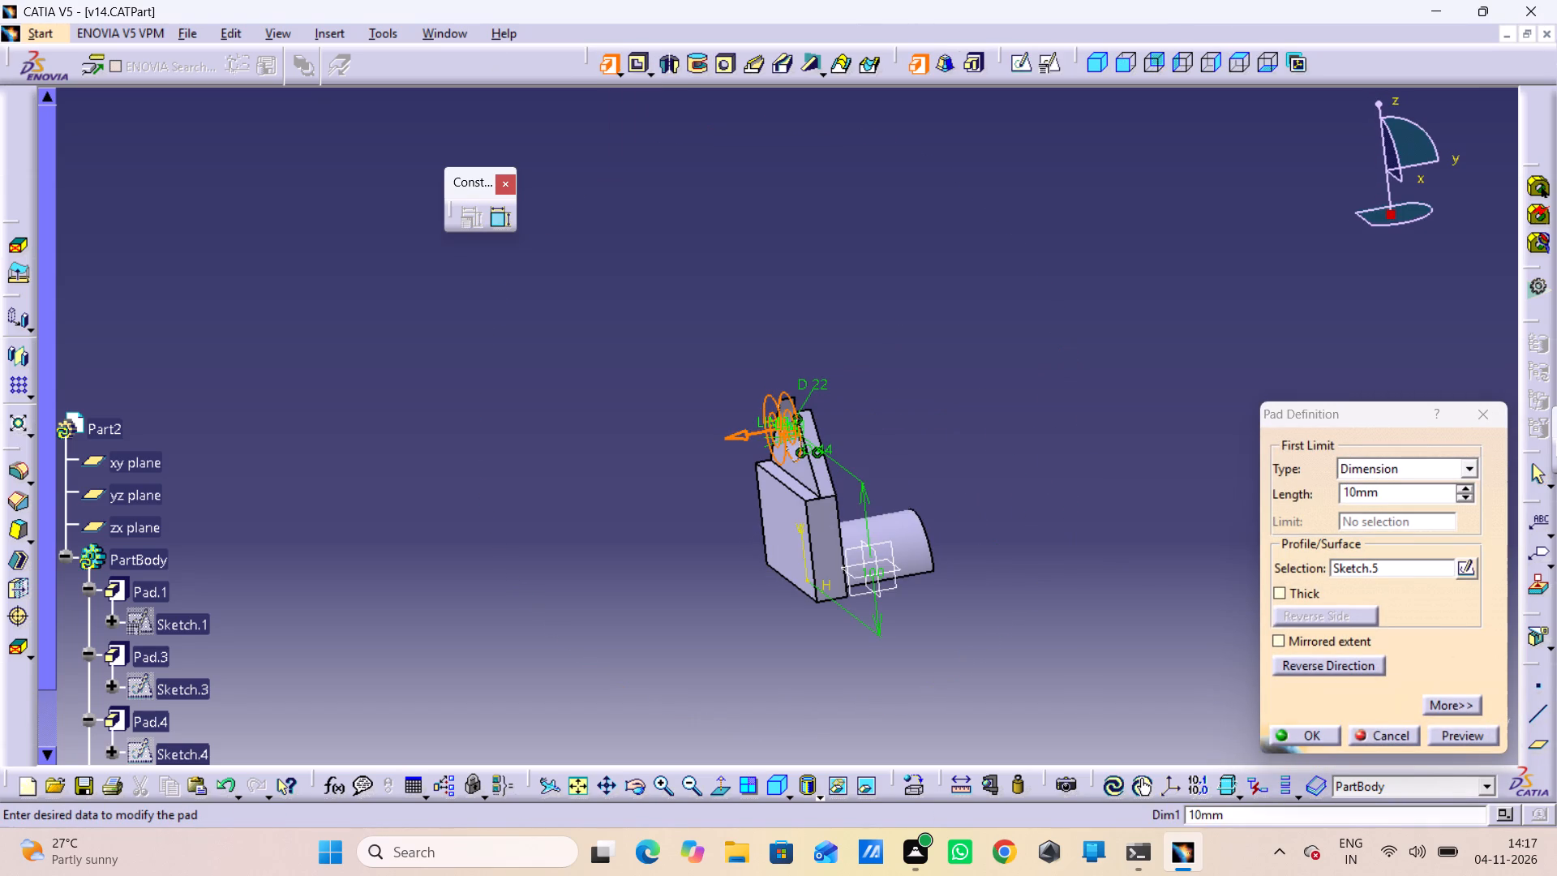
{"action": "left_click_drag", "start_coordinate": [1282, 638], "coordinate": [1295, 638]}
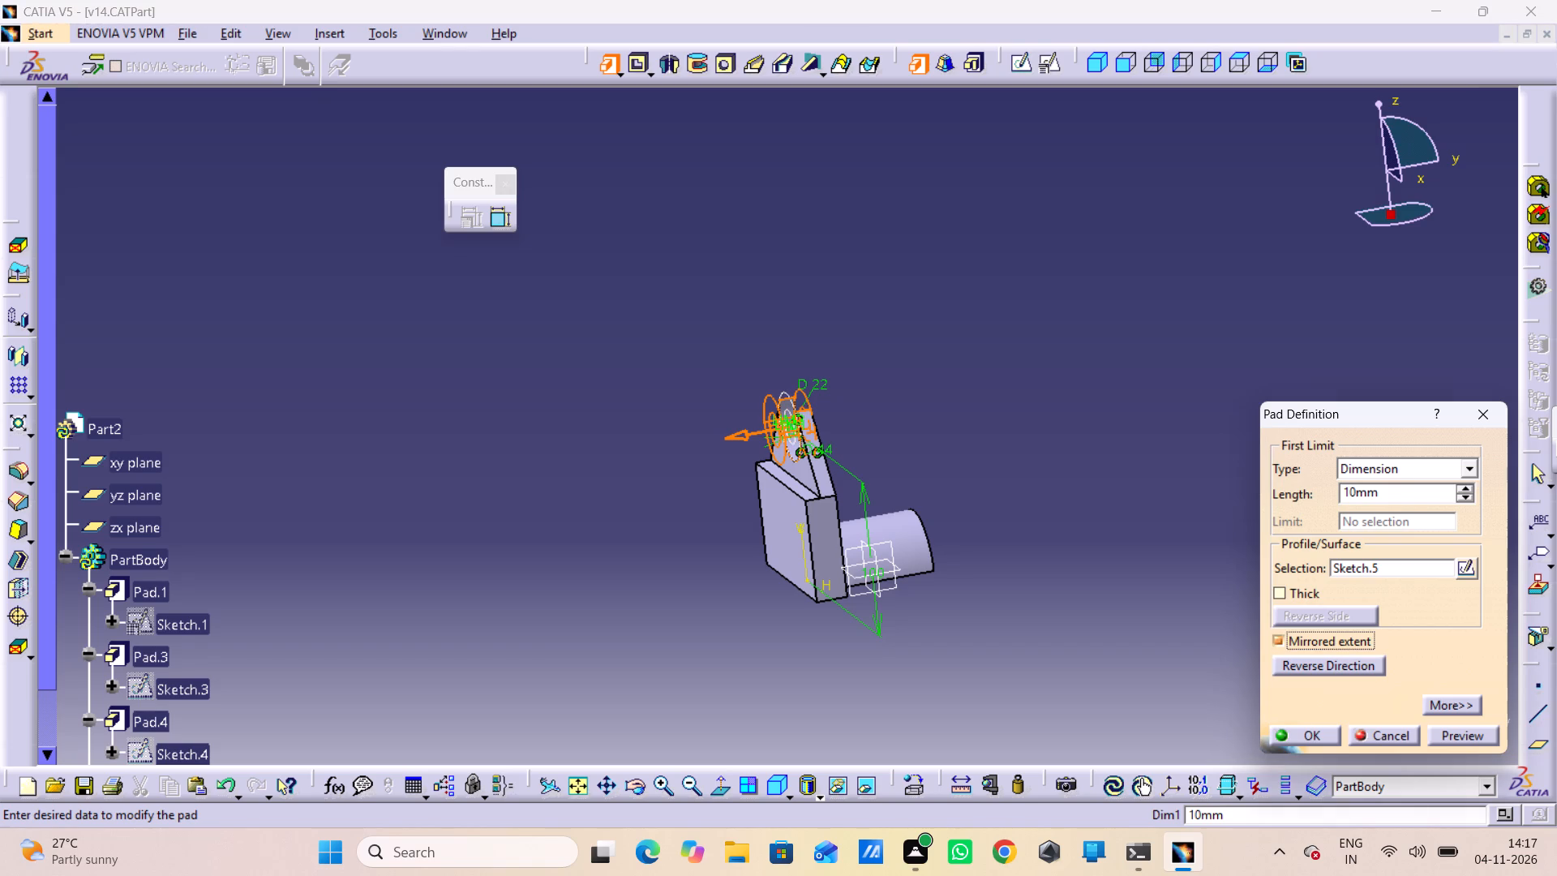
{"action": "left_click_drag", "start_coordinate": [1385, 498], "coordinate": [1249, 552]}
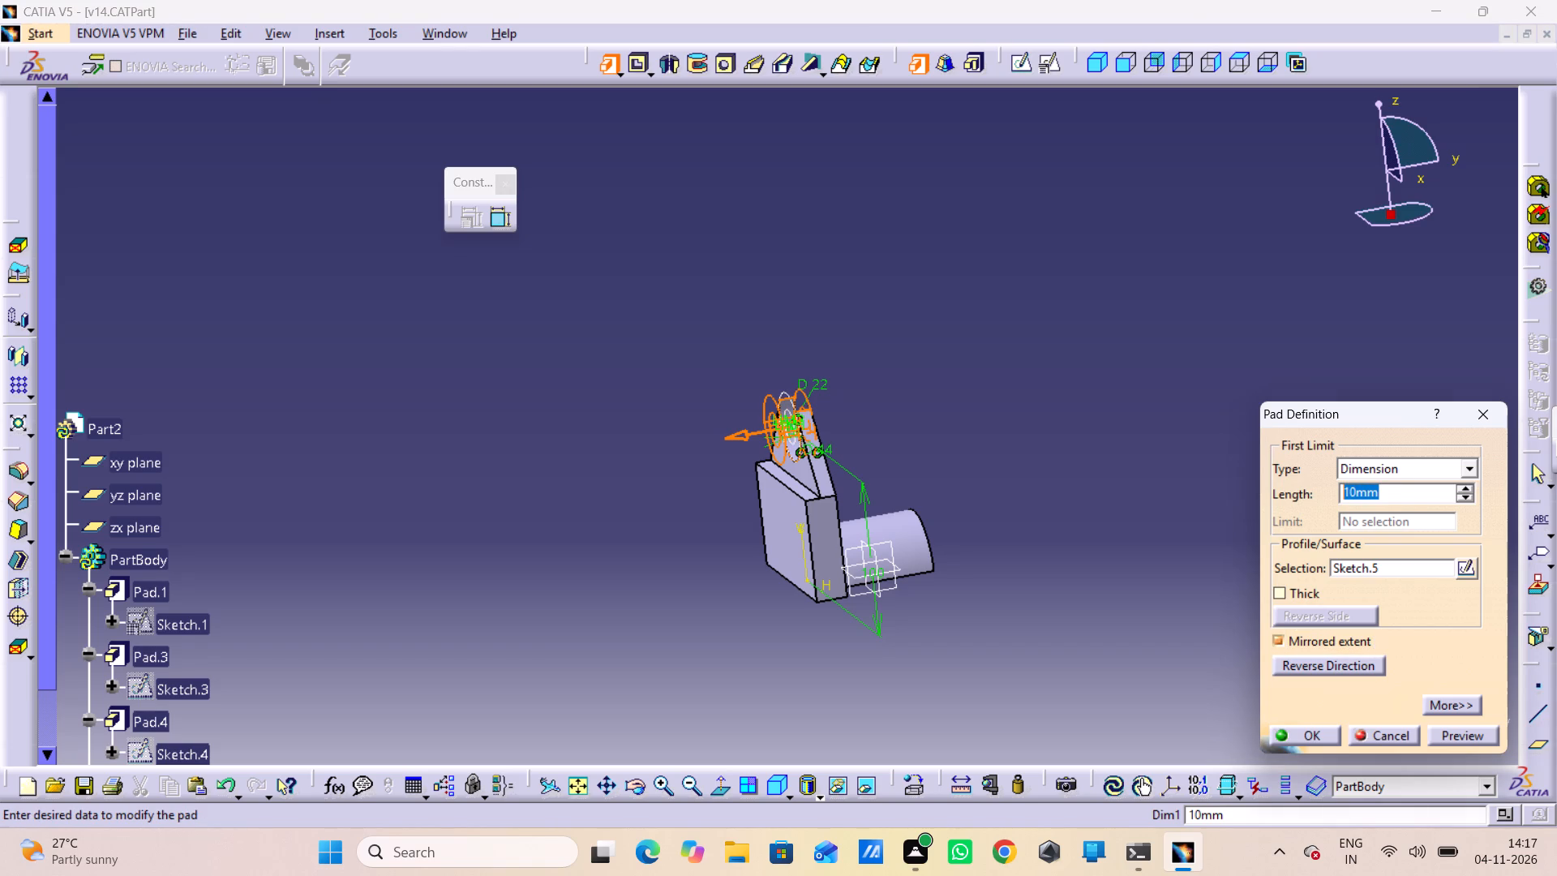
{"action": "key", "text": "2"}
{"action": "key", "text": "0"}
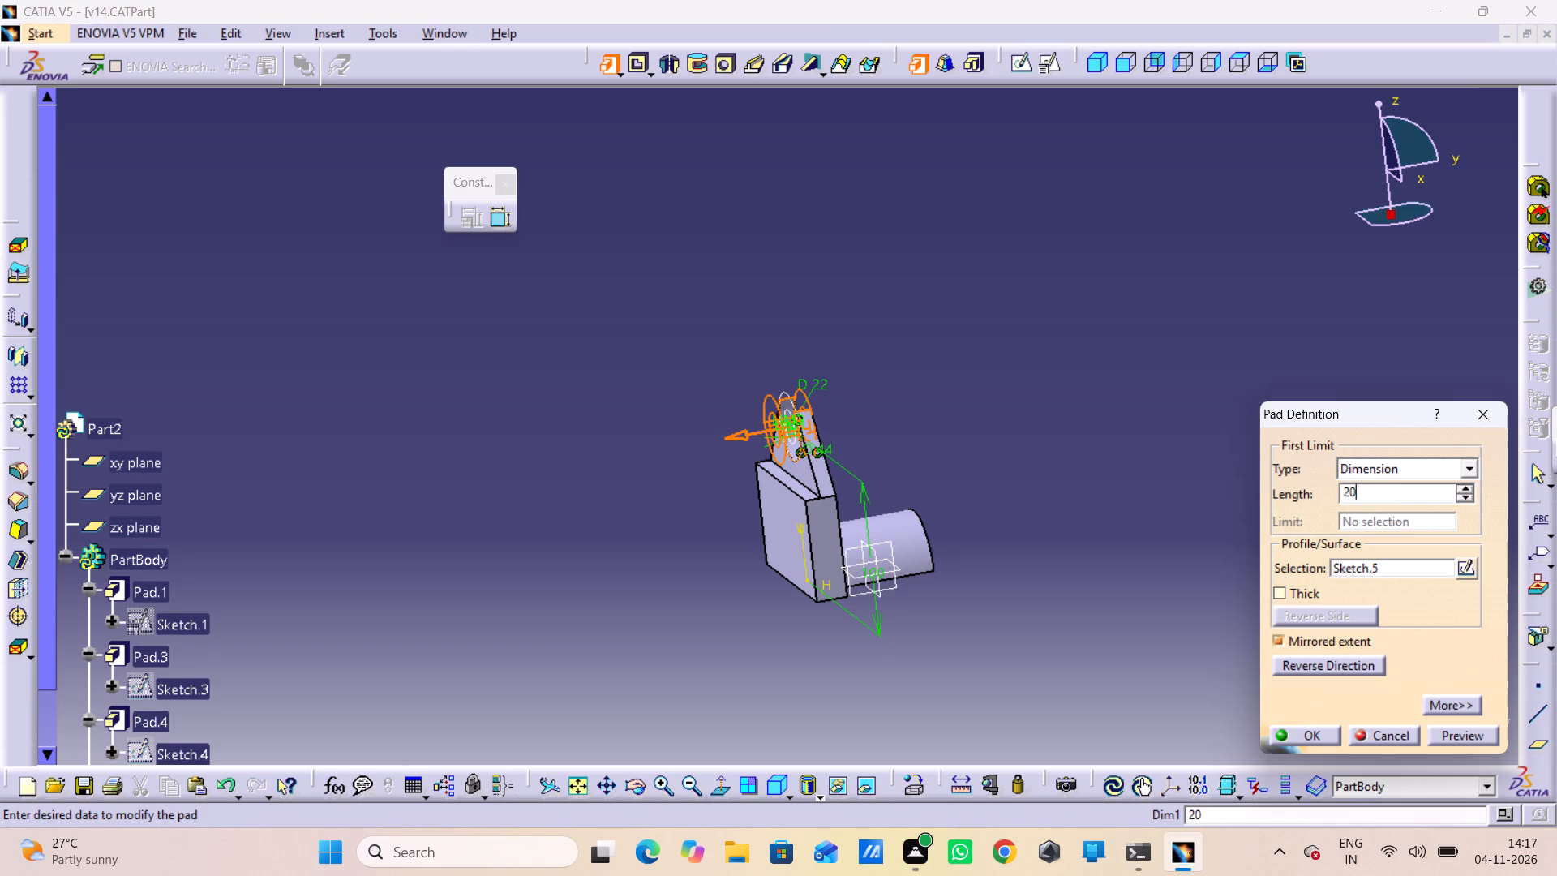
{"action": "key", "text": "Return"}
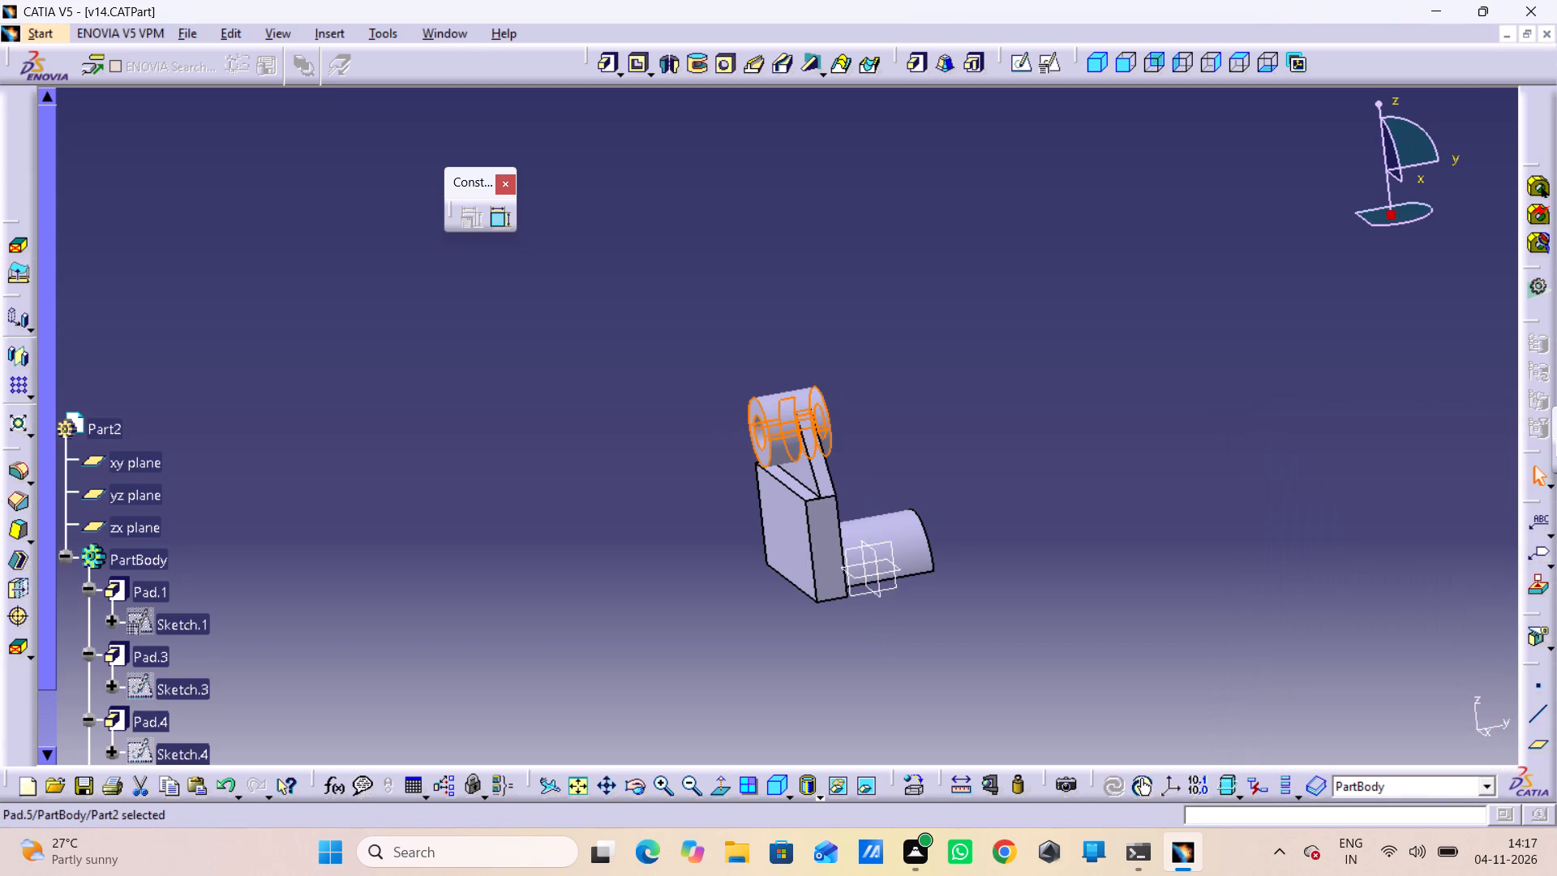
{"action": "left_click", "coordinate": [1239, 547]}
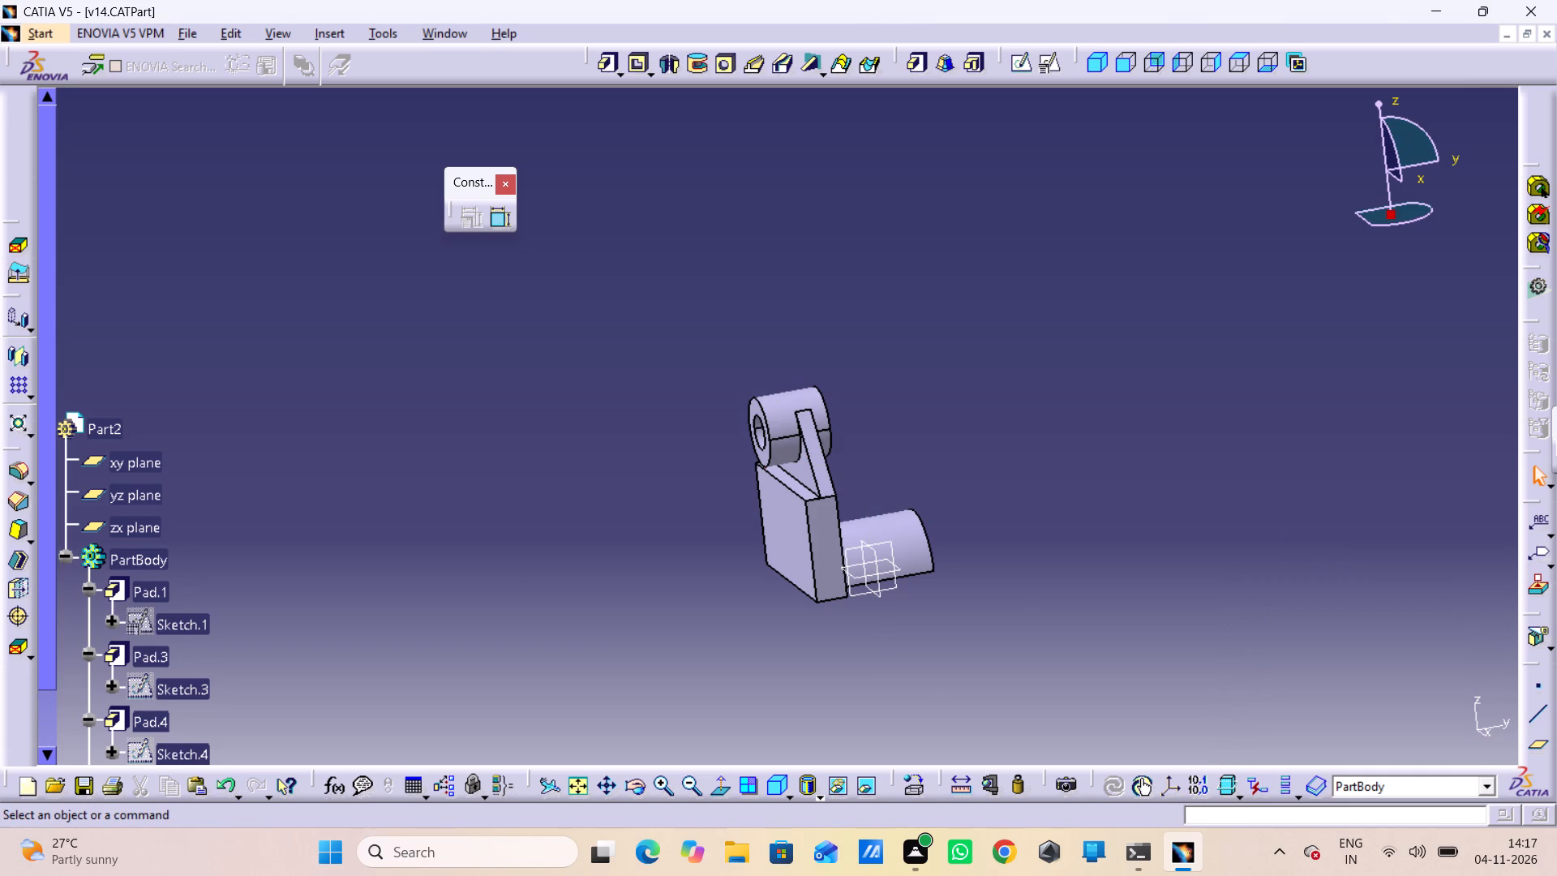
Examine the bracket with its upper boss from several angles, including the isometric view.
{"action": "middle_click_drag", "start_coordinate": [1017, 490], "coordinate": [690, 330]}
{"action": "right_click_drag", "start_coordinate": [1017, 490], "coordinate": [804, 504]}
{"action": "middle_click_drag", "start_coordinate": [744, 420], "coordinate": [804, 504]}
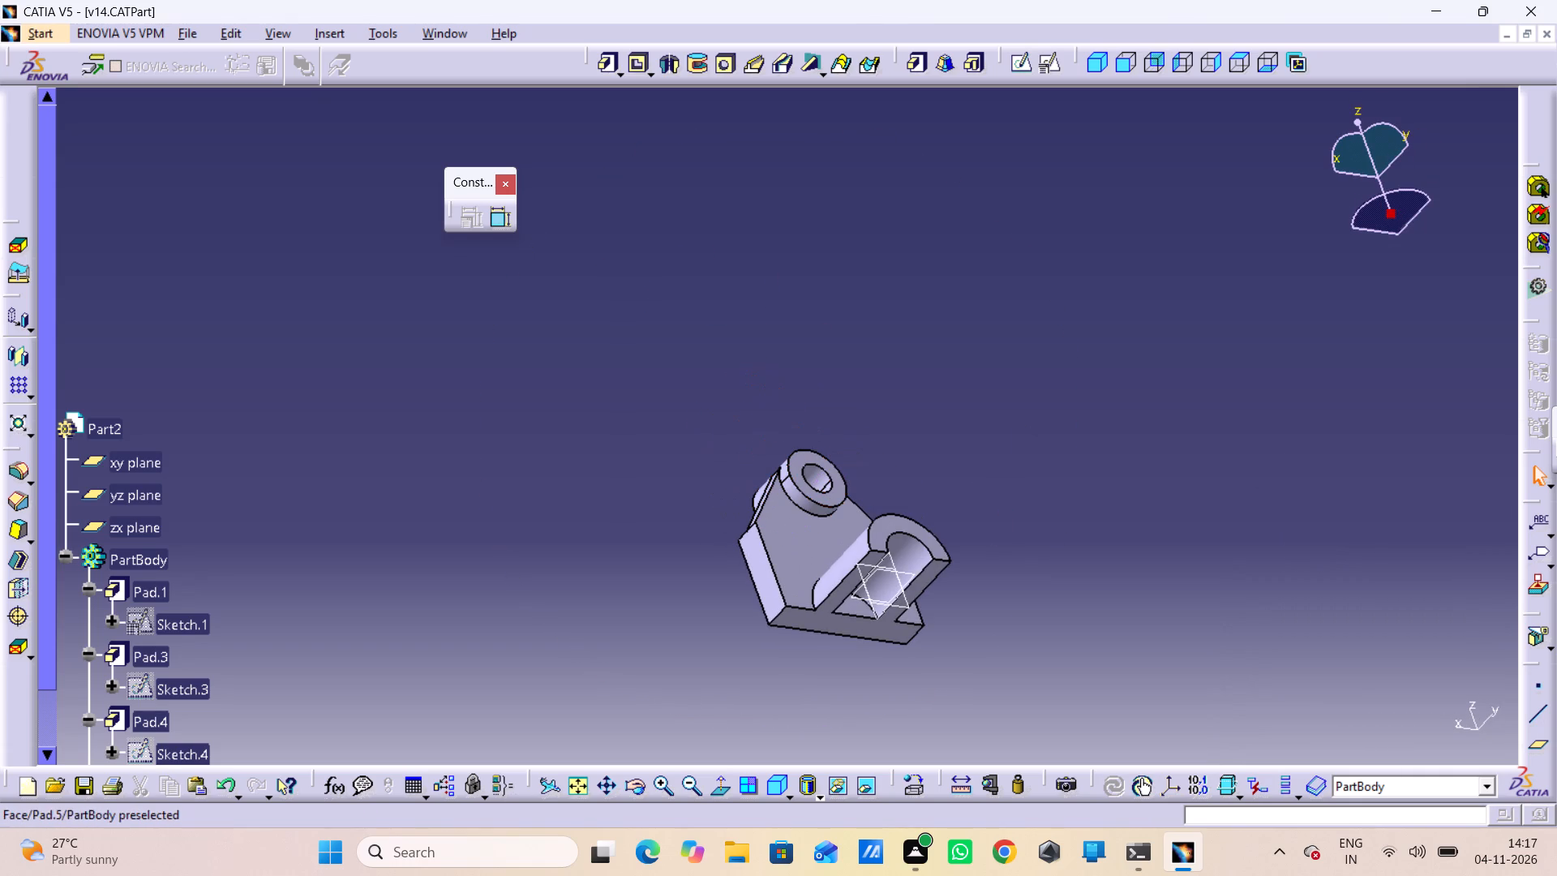
{"action": "middle_click_drag", "start_coordinate": [736, 405], "coordinate": [637, 234]}
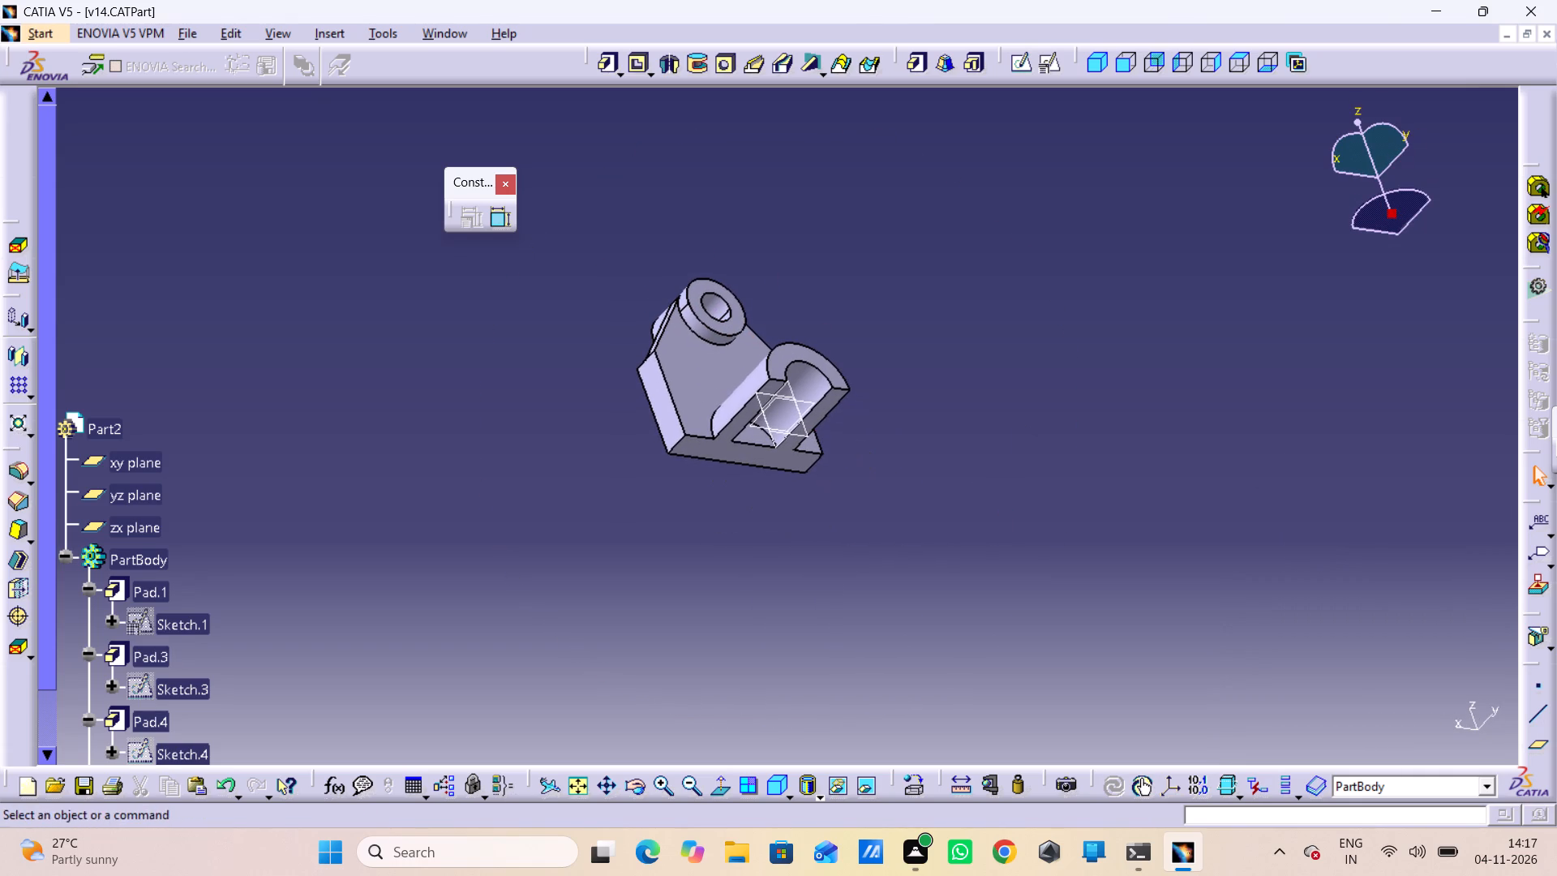
{"action": "left_click", "coordinate": [718, 784]}
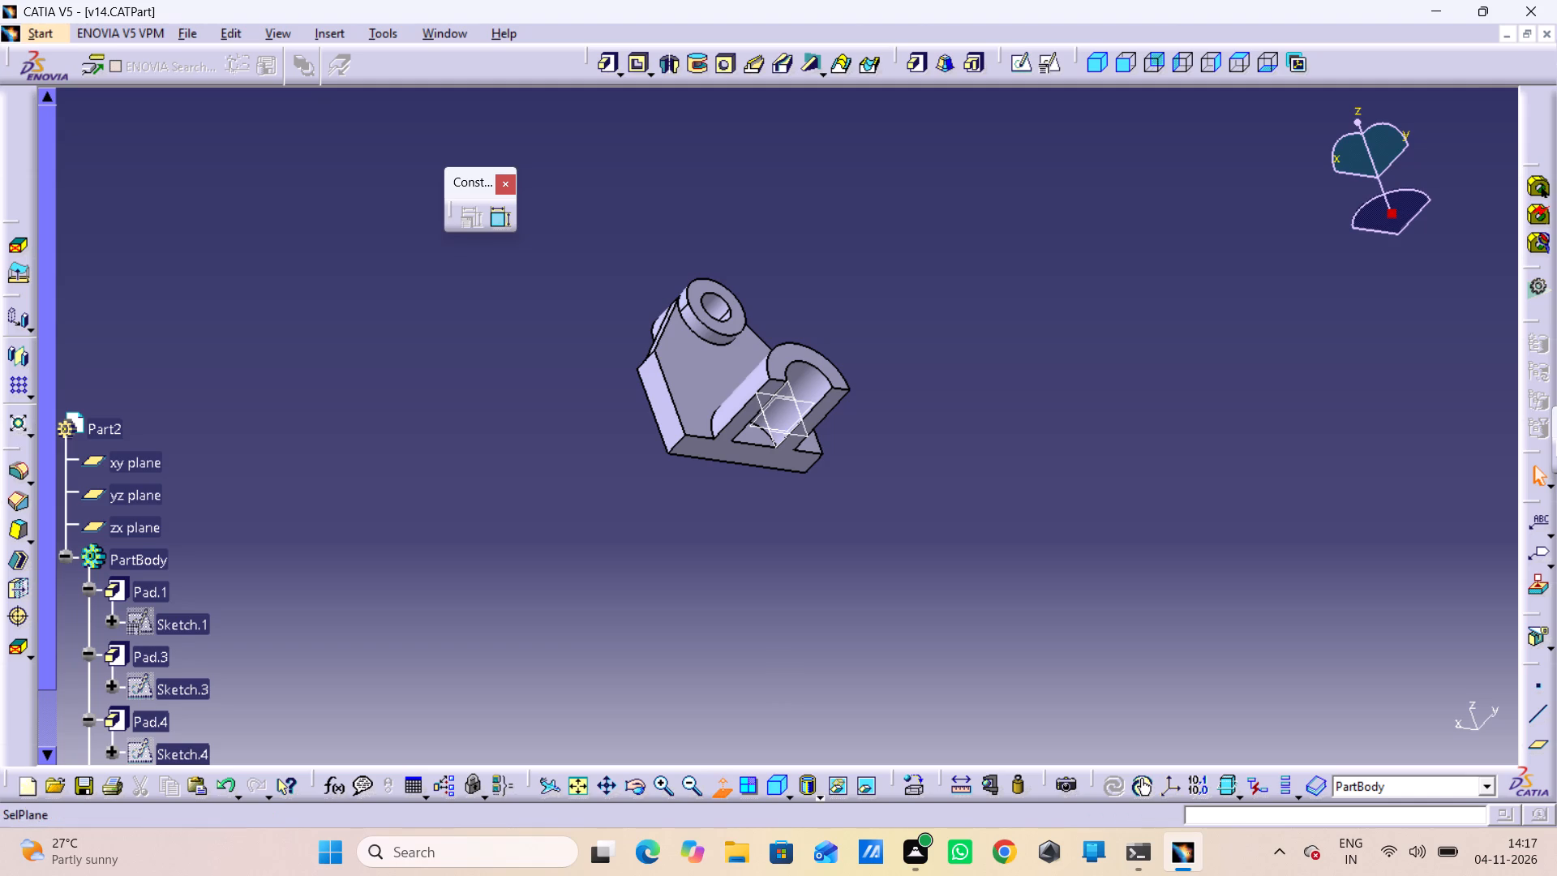
{"action": "left_click", "coordinate": [779, 775]}
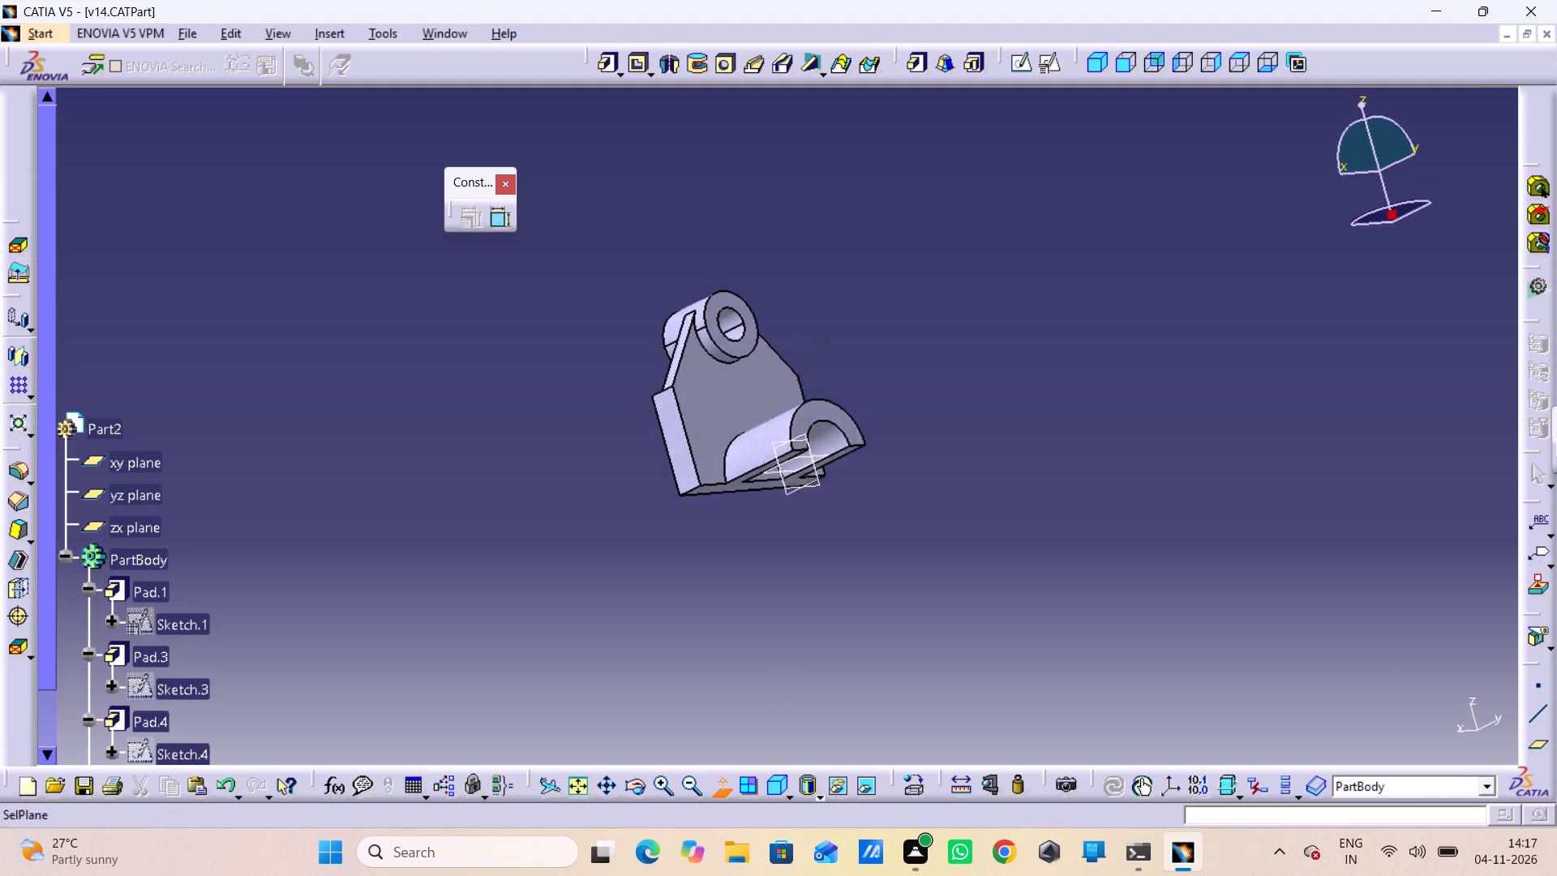
{"action": "left_click_drag", "start_coordinate": [723, 785], "coordinate": [730, 788]}
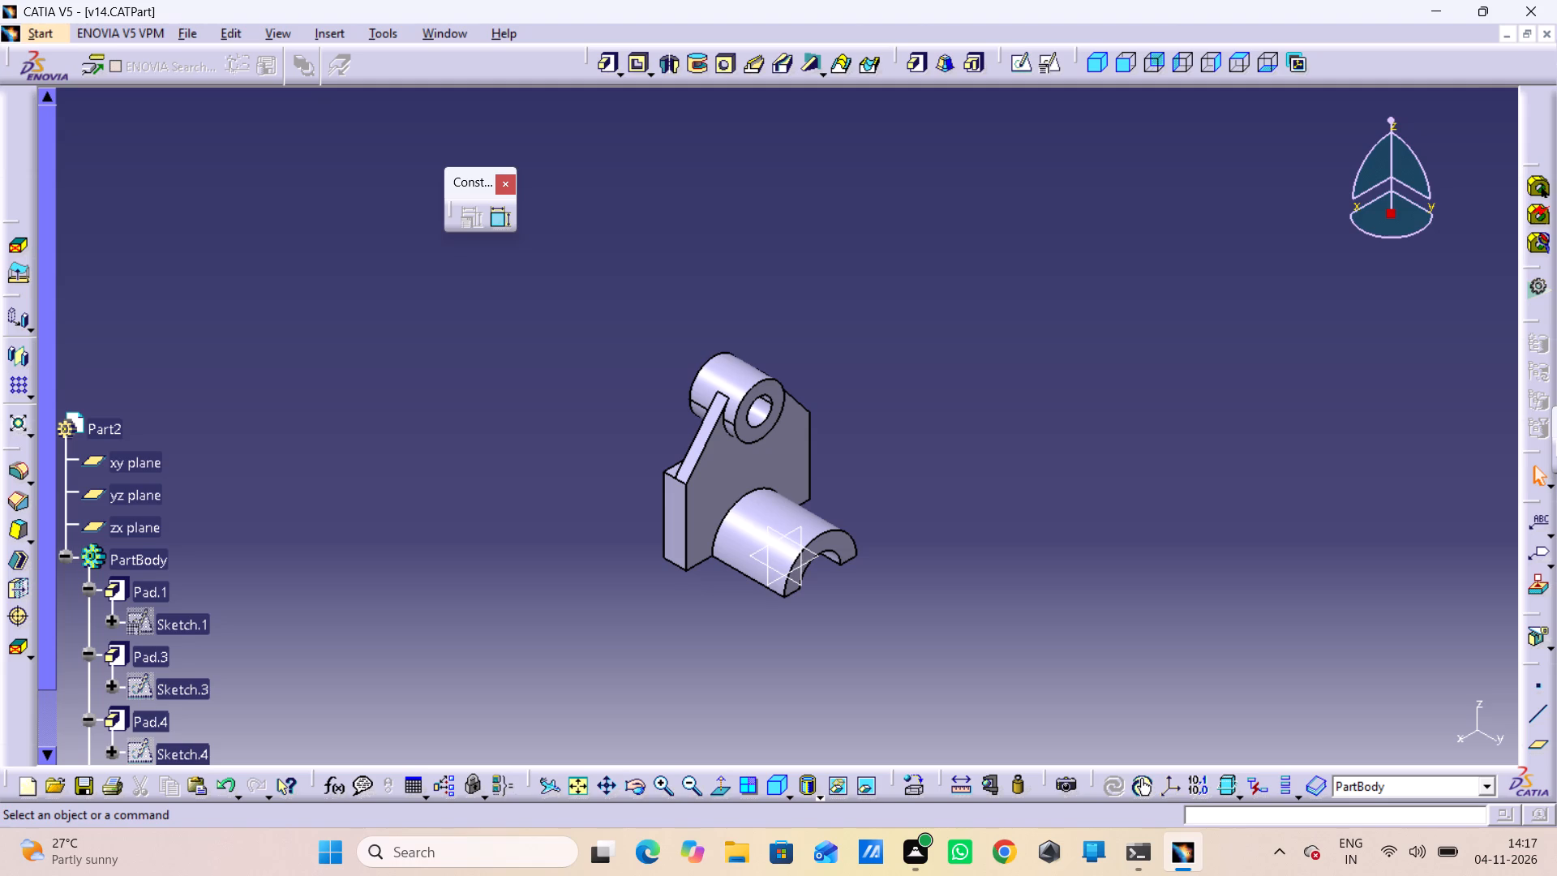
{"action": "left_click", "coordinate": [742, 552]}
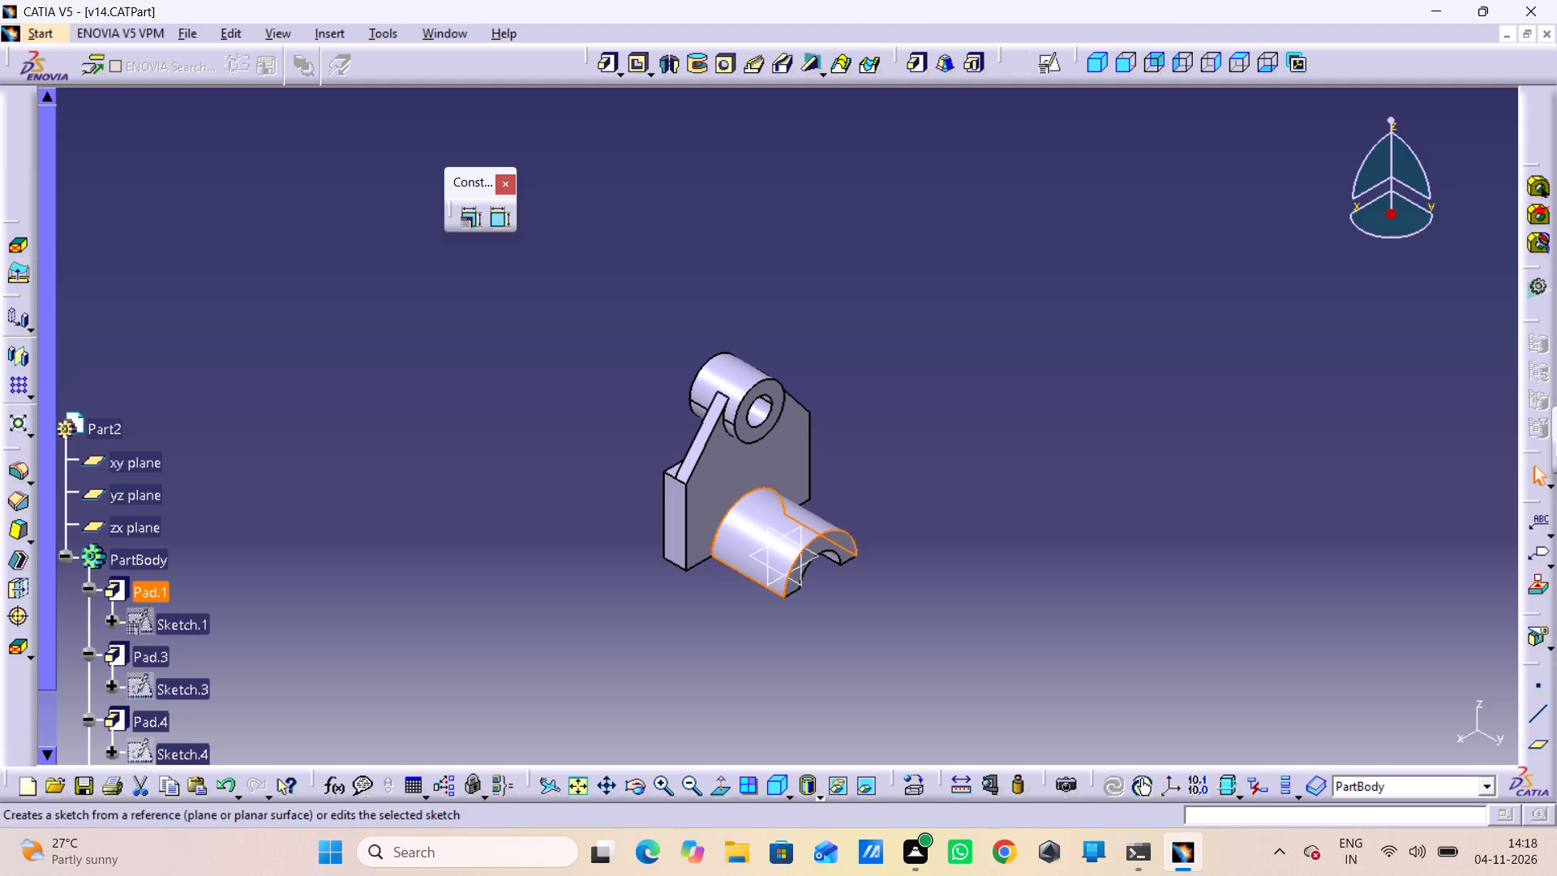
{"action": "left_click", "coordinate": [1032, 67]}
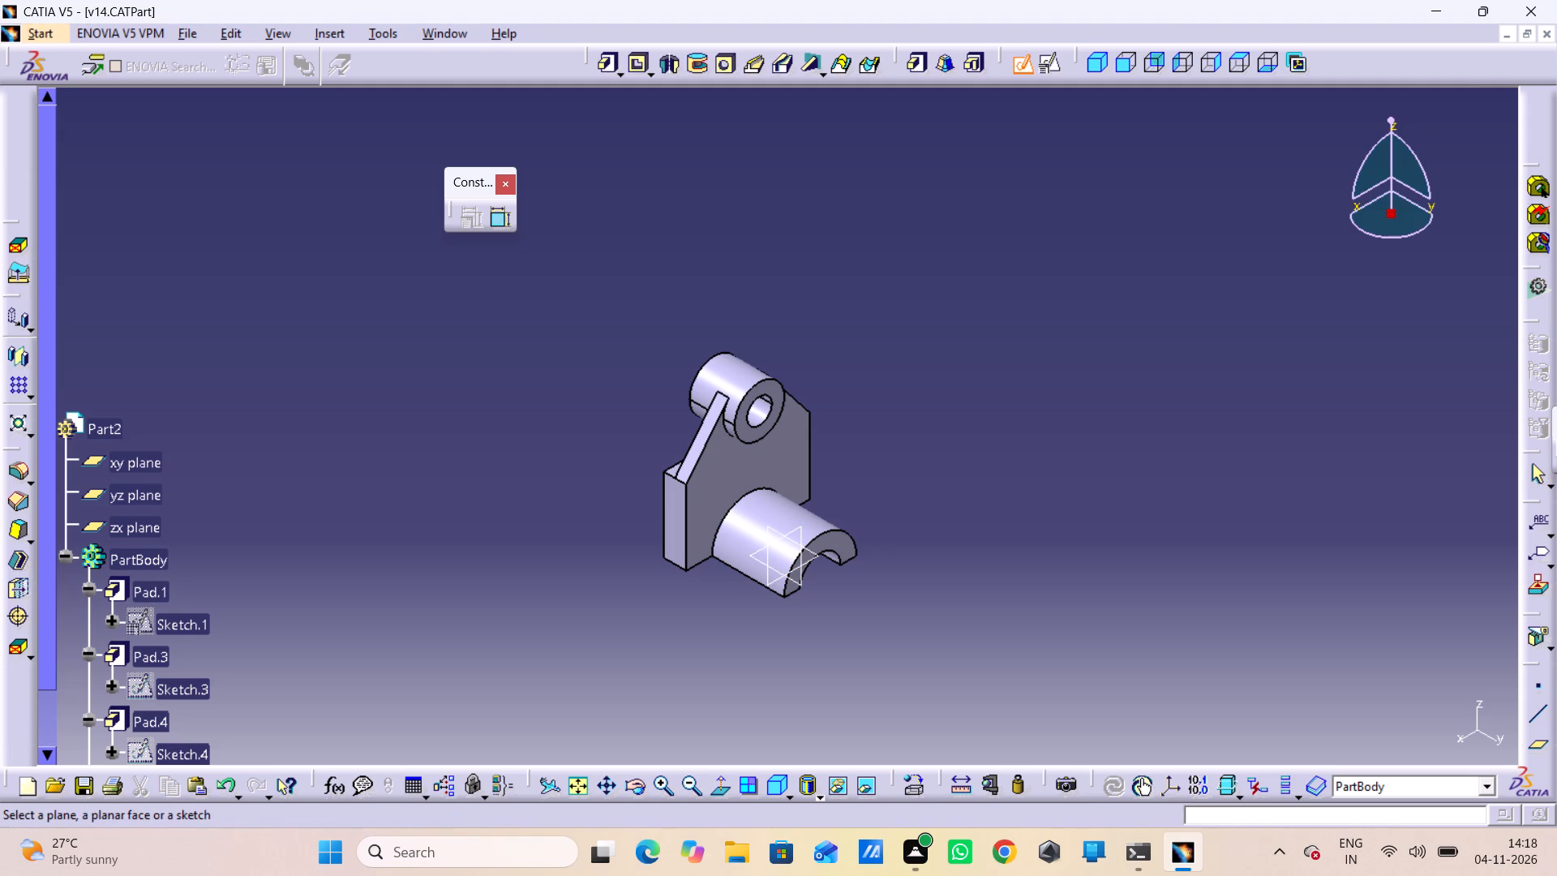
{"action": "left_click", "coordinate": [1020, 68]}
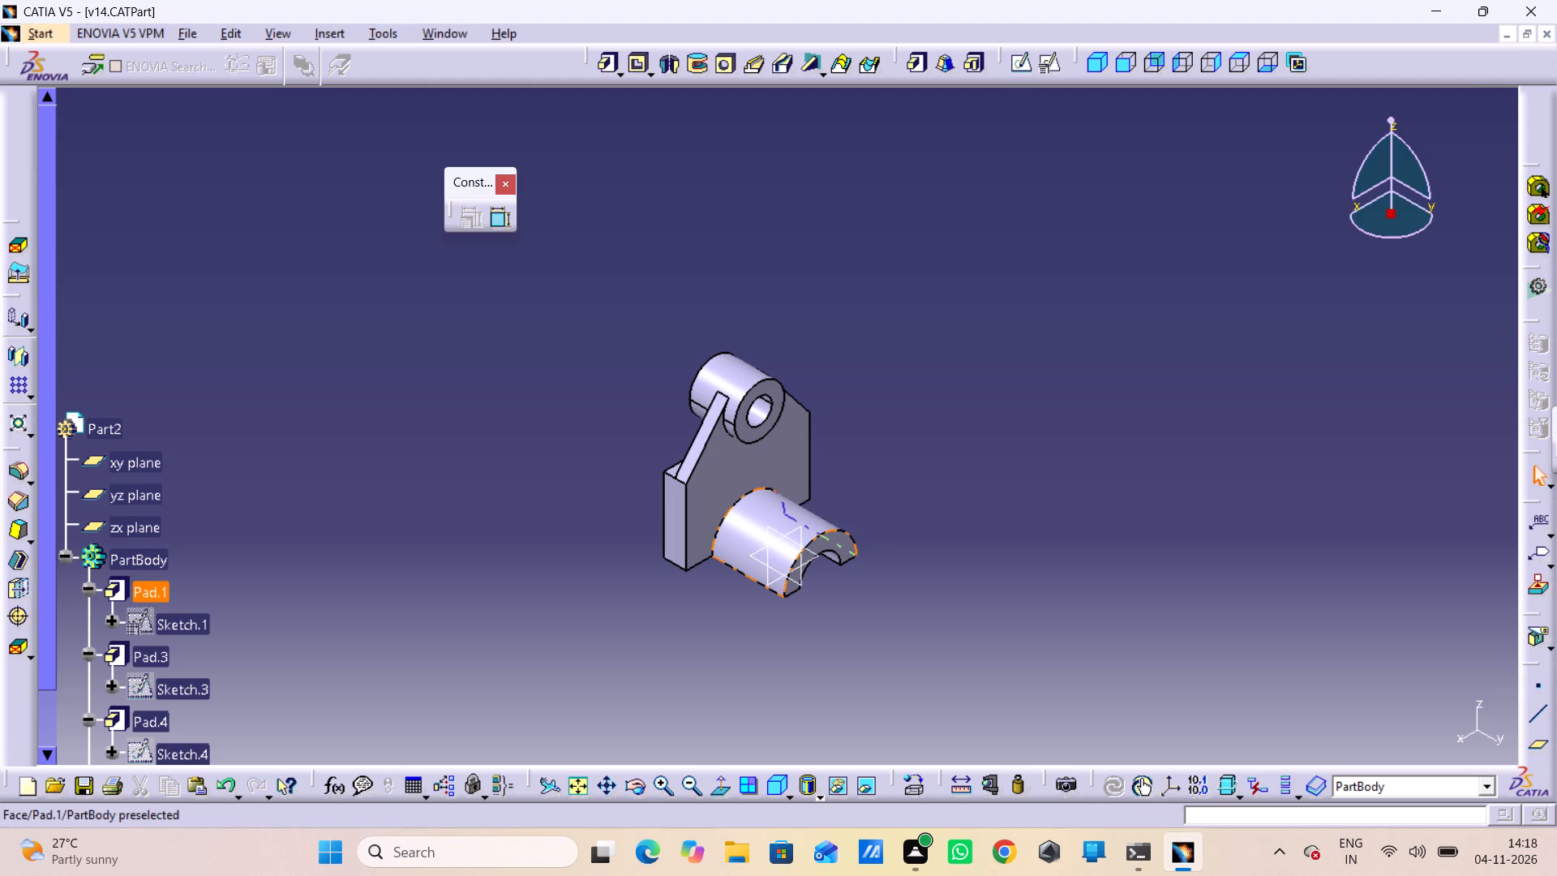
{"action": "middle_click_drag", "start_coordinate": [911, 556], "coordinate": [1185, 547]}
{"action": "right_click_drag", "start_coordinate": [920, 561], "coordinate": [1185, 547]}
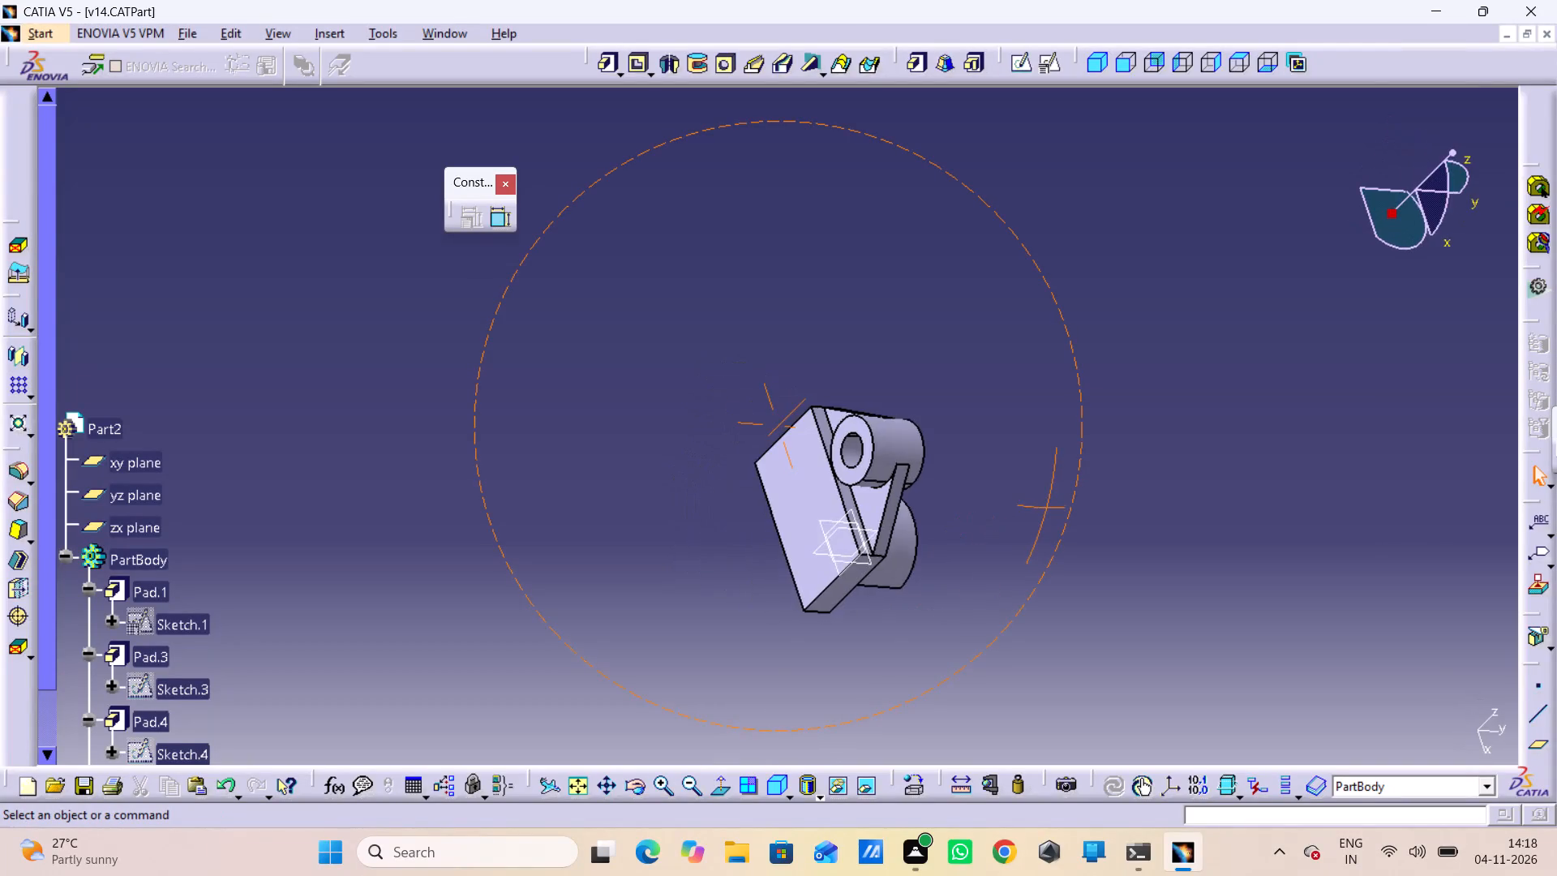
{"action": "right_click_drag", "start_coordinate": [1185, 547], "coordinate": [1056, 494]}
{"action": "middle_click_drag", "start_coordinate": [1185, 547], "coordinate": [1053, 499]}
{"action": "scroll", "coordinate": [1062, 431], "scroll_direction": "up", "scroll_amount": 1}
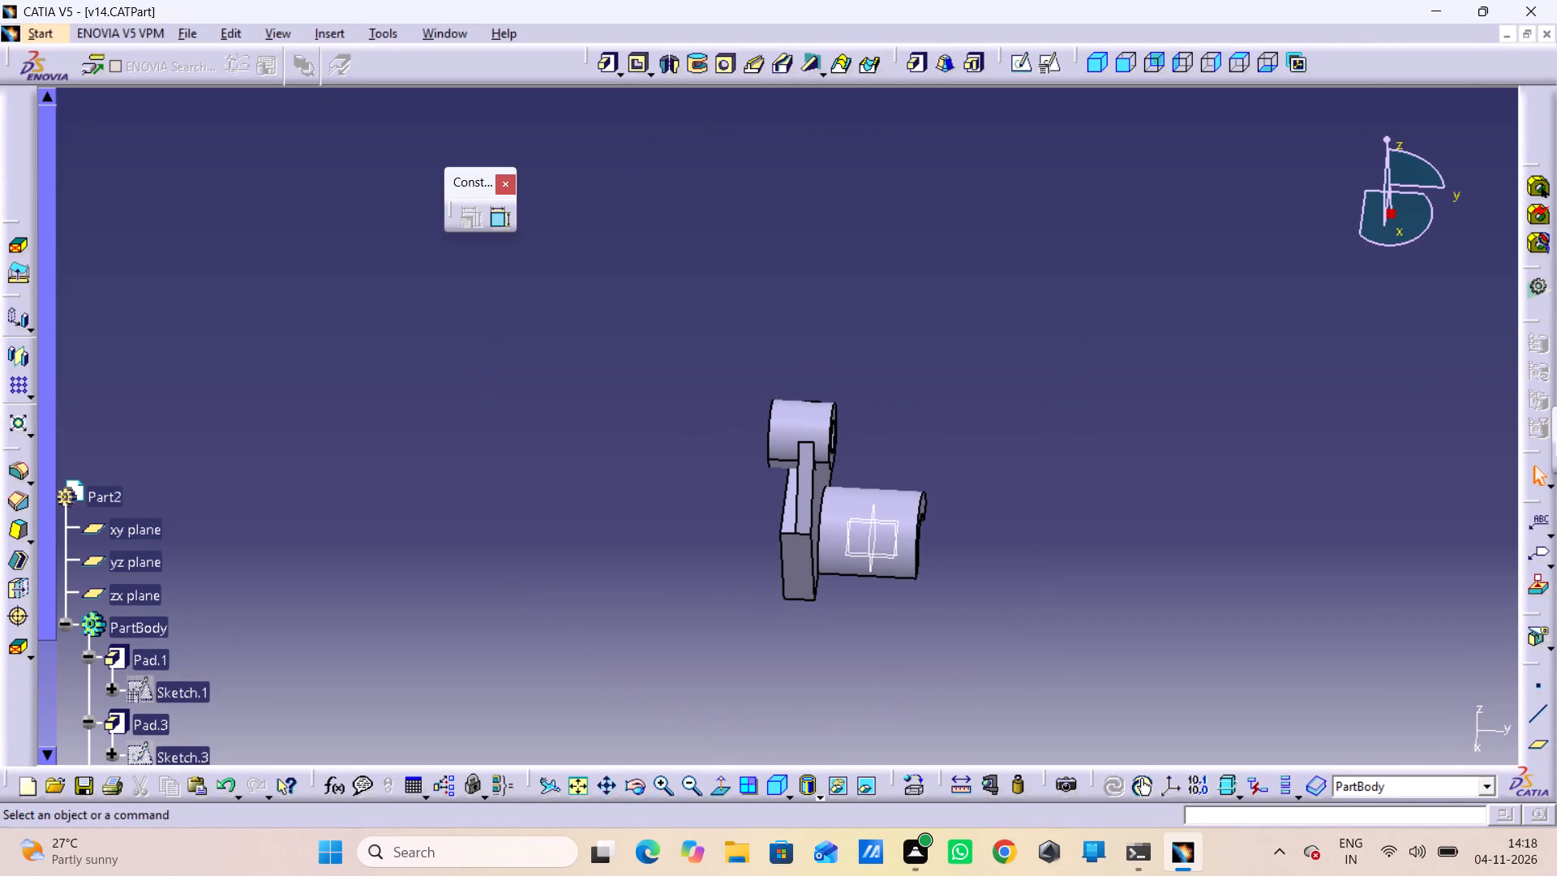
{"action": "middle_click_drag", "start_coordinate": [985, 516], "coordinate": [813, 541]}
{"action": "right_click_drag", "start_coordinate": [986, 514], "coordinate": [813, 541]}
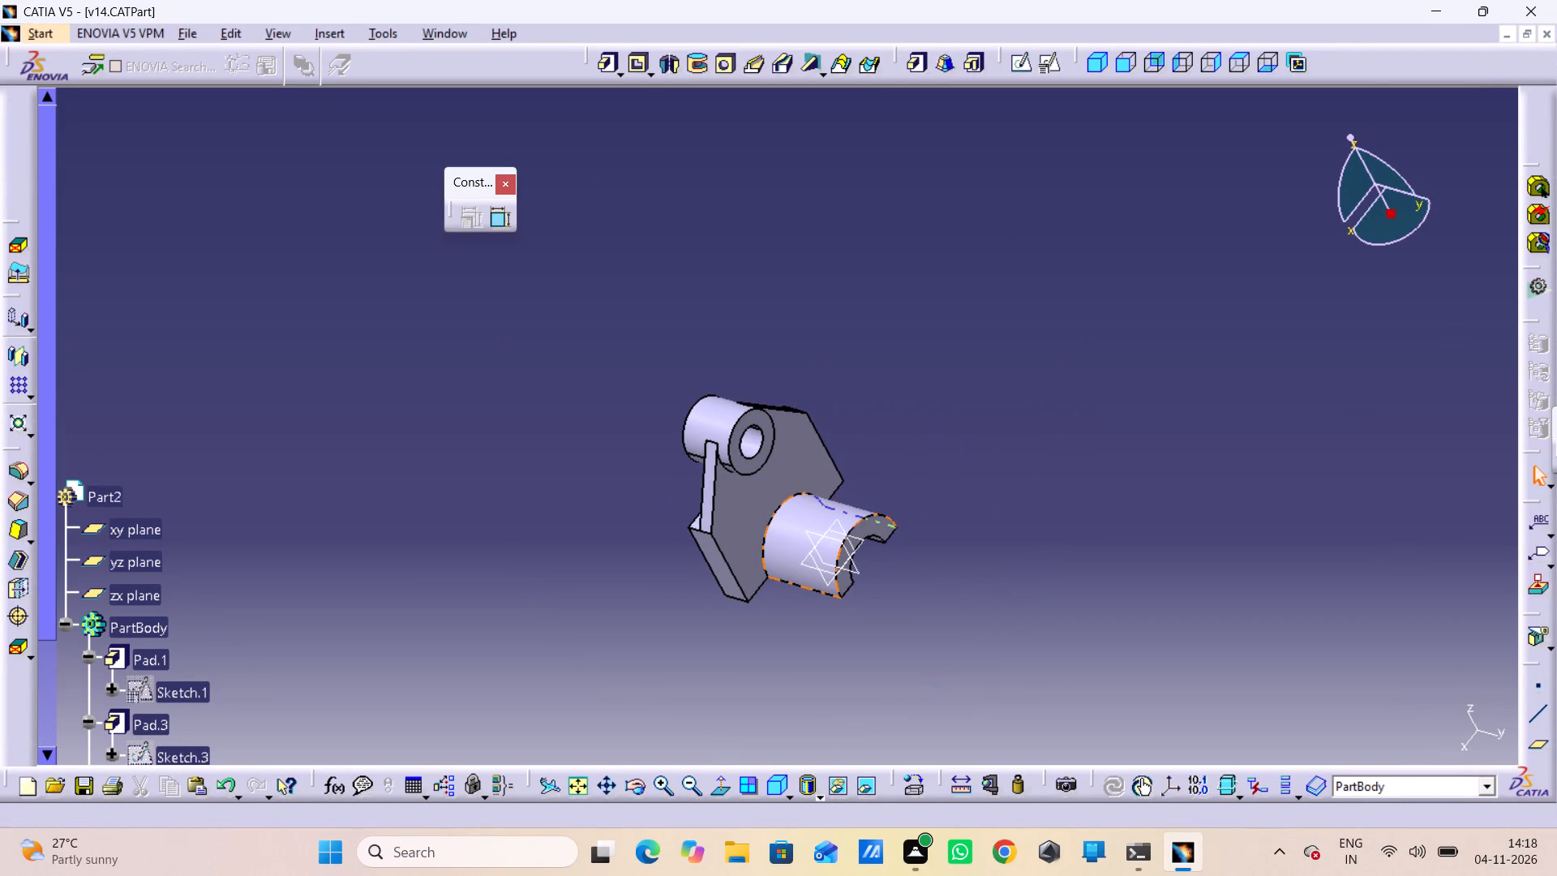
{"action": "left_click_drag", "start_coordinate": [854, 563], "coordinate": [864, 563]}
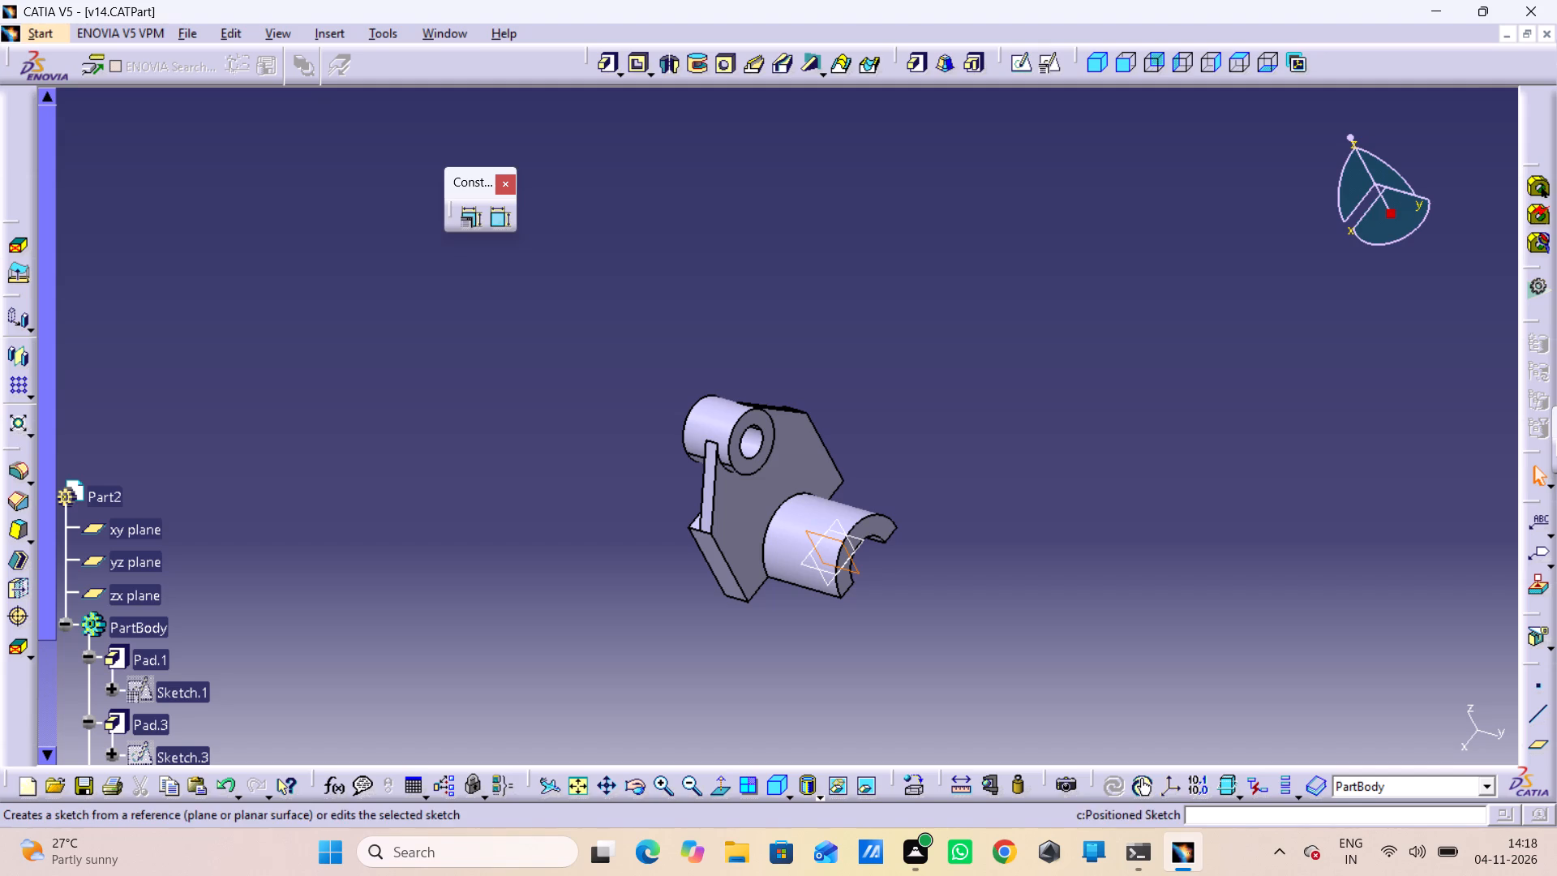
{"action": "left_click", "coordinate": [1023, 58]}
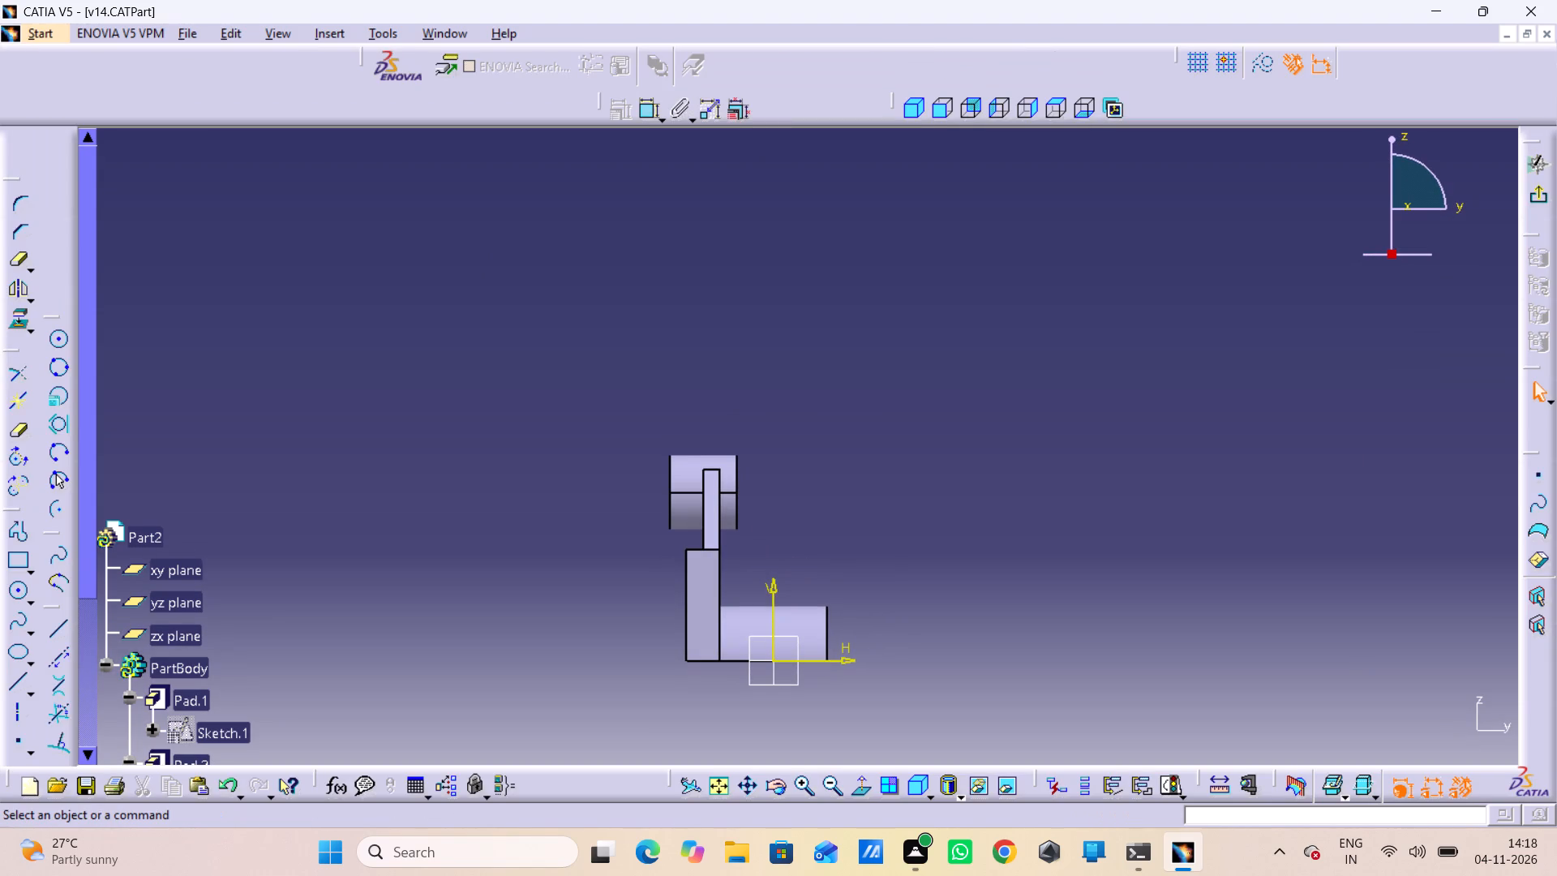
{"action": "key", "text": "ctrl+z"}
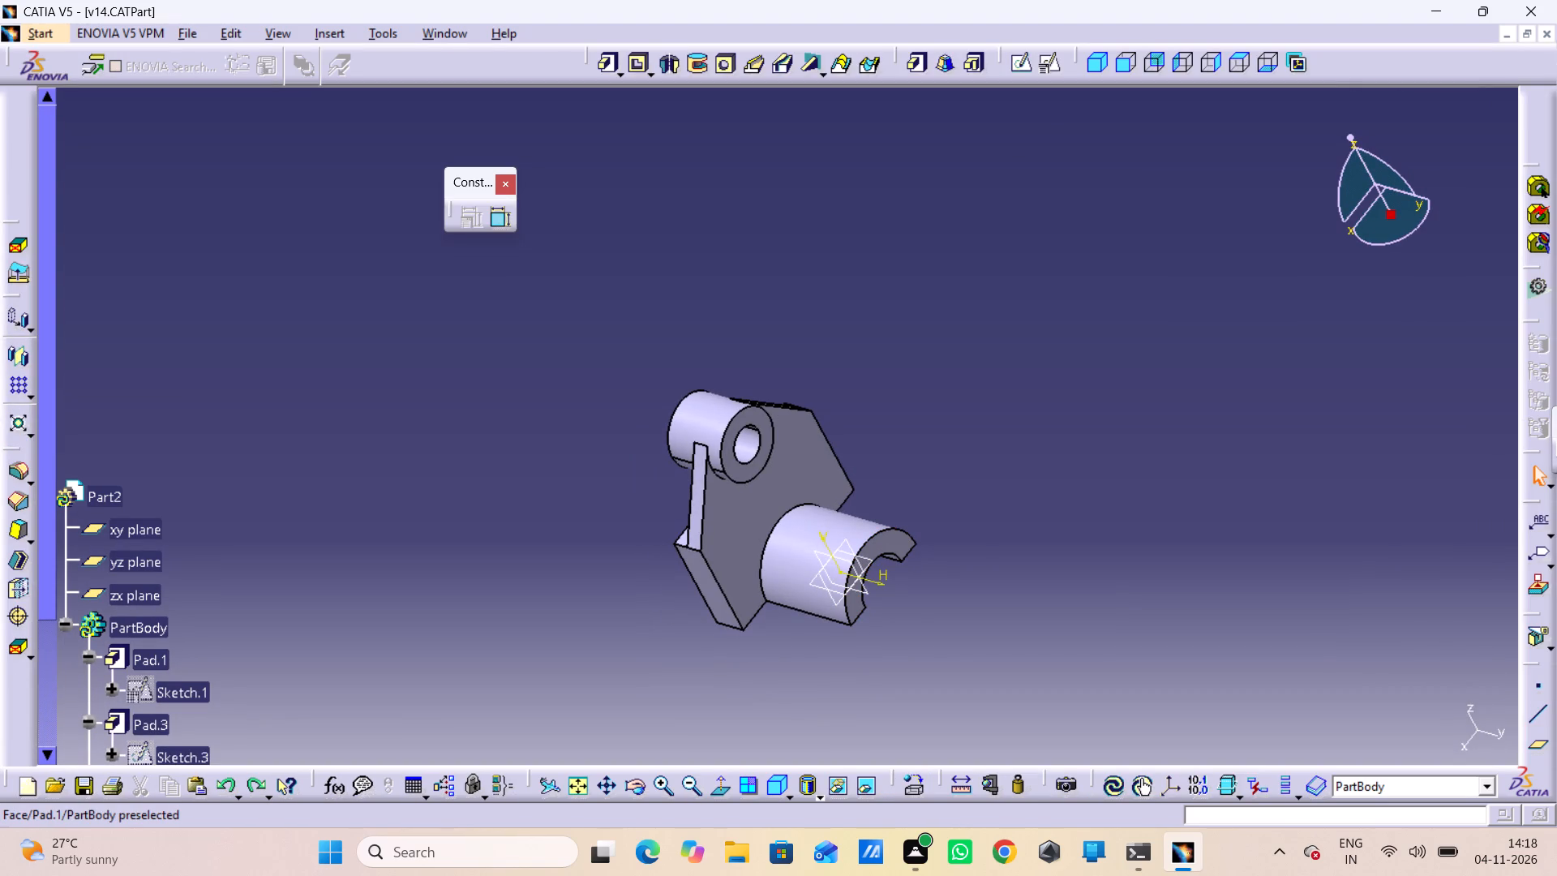
Open a new sketch on the xy plane.
{"action": "left_click", "coordinate": [878, 559]}
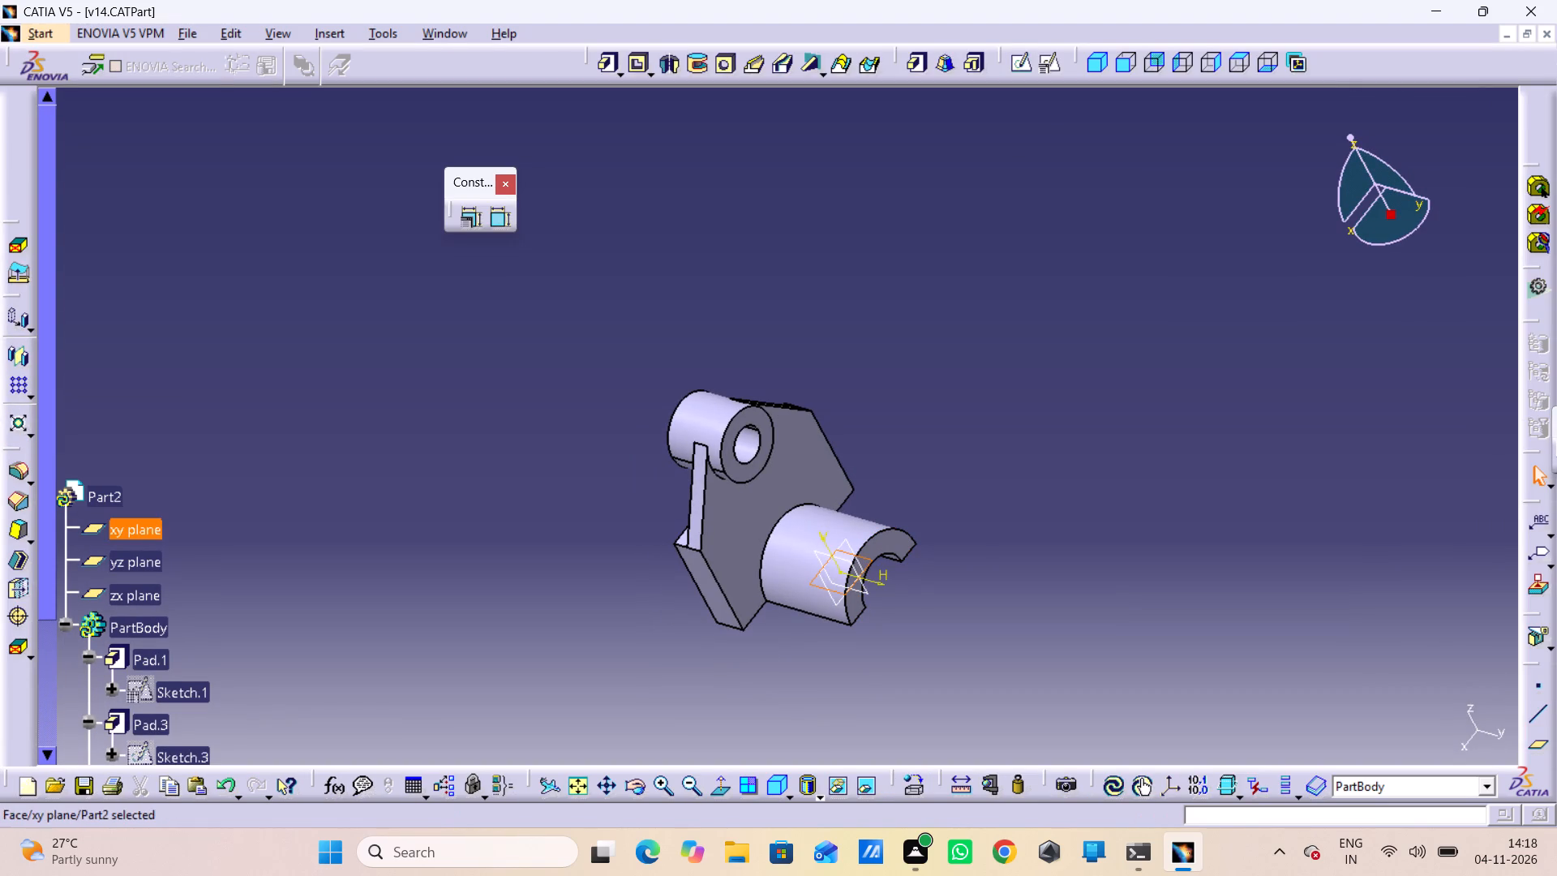
{"action": "left_click", "coordinate": [1027, 62]}
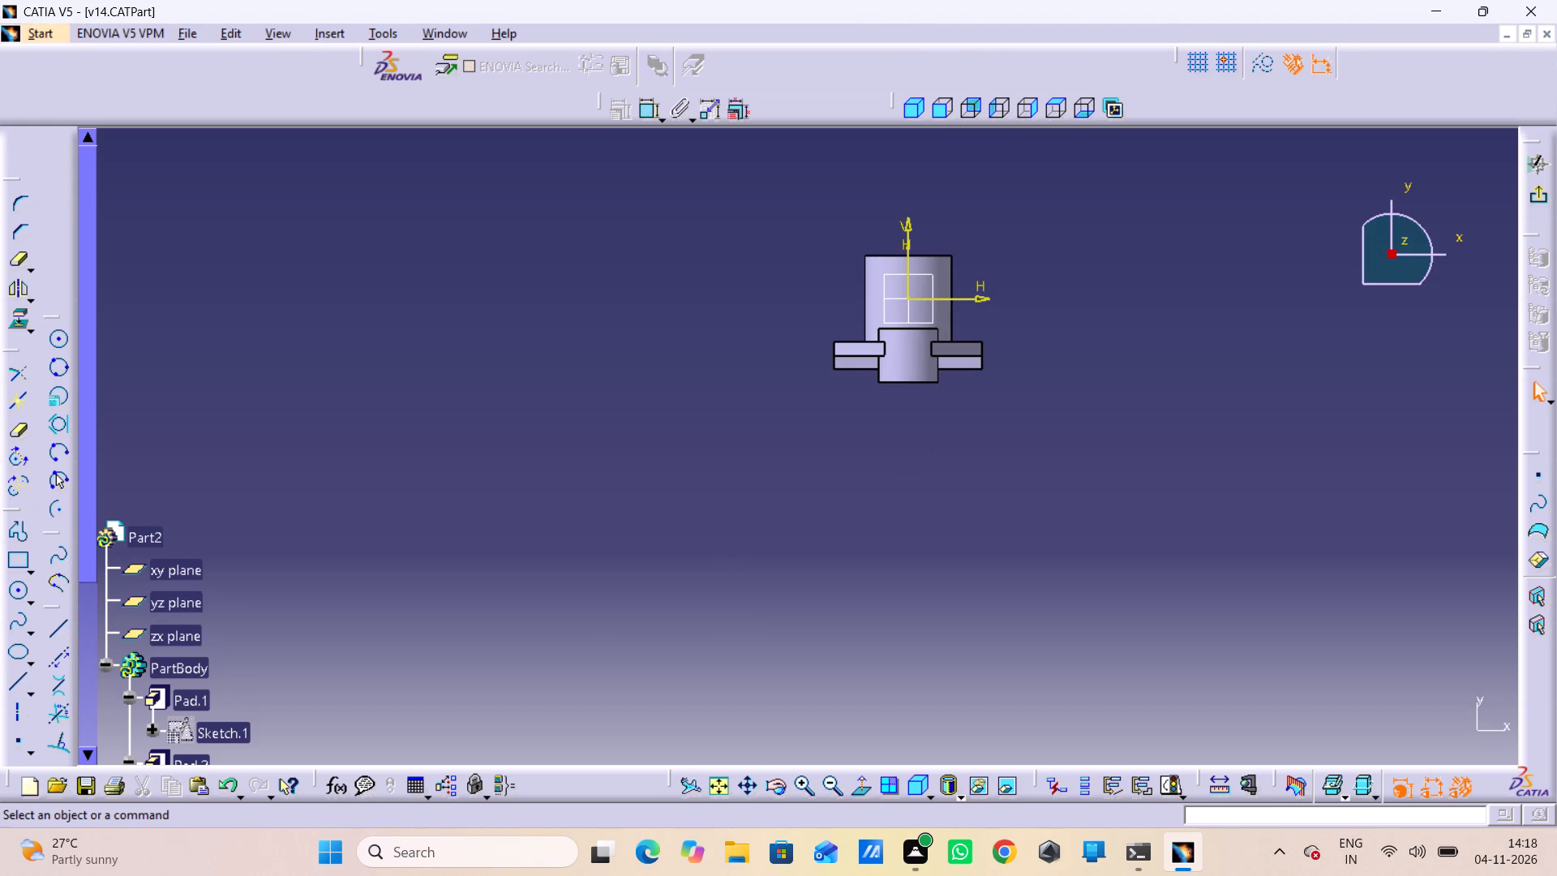
Sketch two concentric circles, about 24 mm and 6 mm in diameter, beside the bracket, centred at about H 127 mm, V 23 mm.
{"action": "middle_click_drag", "start_coordinate": [1051, 311], "coordinate": [1049, 224]}
{"action": "right_click_drag", "start_coordinate": [1051, 311], "coordinate": [1051, 252]}
{"action": "middle_click", "coordinate": [1049, 224]}
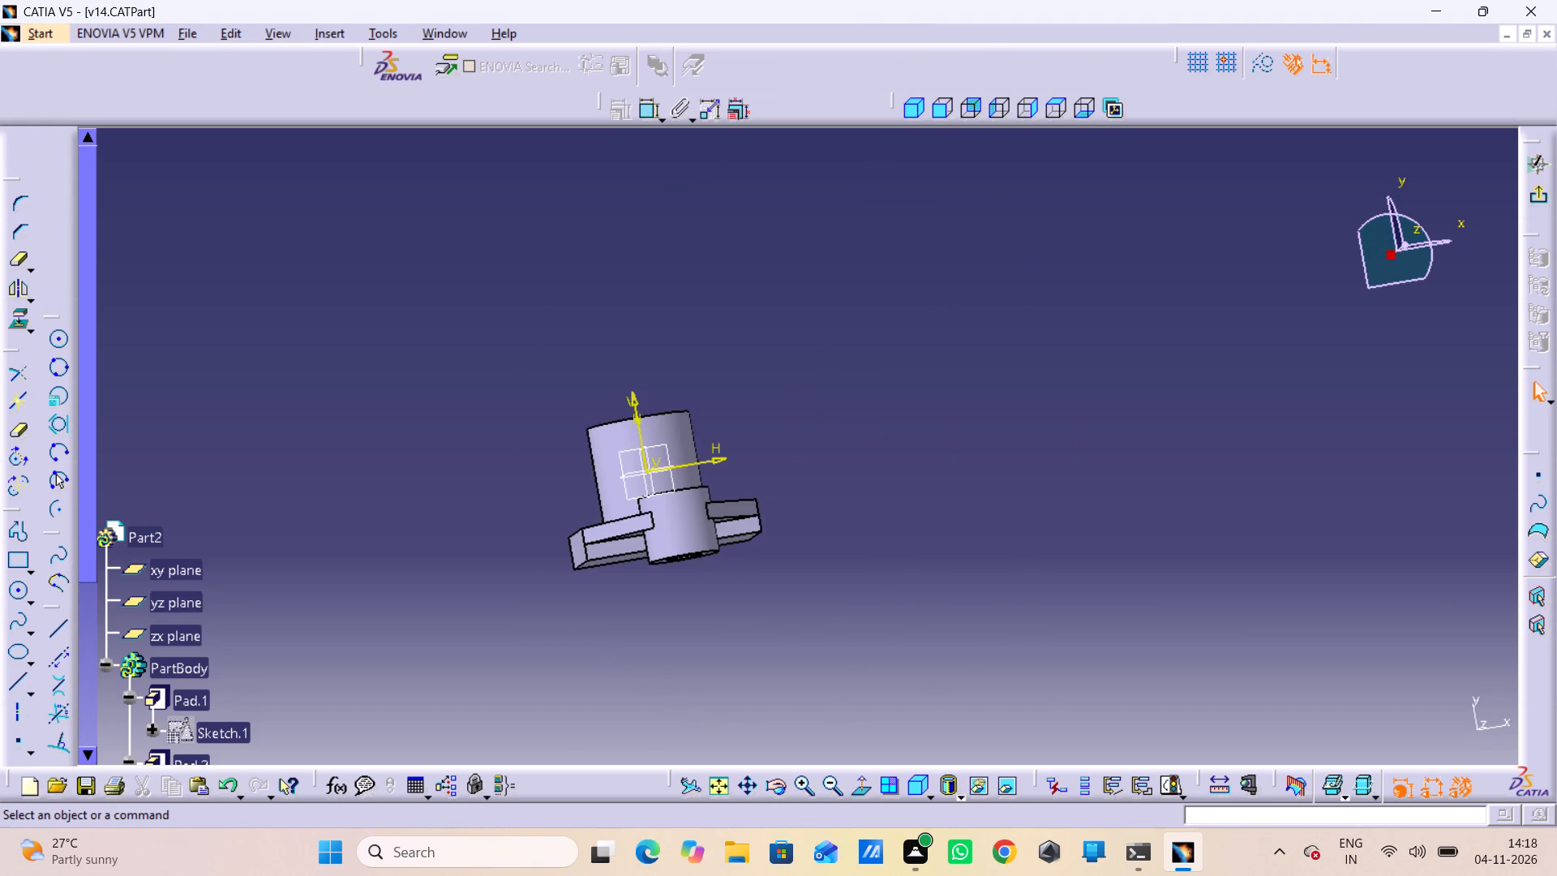
{"action": "middle_click_drag", "start_coordinate": [853, 465], "coordinate": [813, 202]}
{"action": "right_click_drag", "start_coordinate": [863, 509], "coordinate": [869, 464]}
{"action": "scroll", "coordinate": [863, 509], "scroll_direction": "up", "scroll_amount": 1}
{"action": "middle_click_drag", "start_coordinate": [684, 569], "coordinate": [1109, 150]}
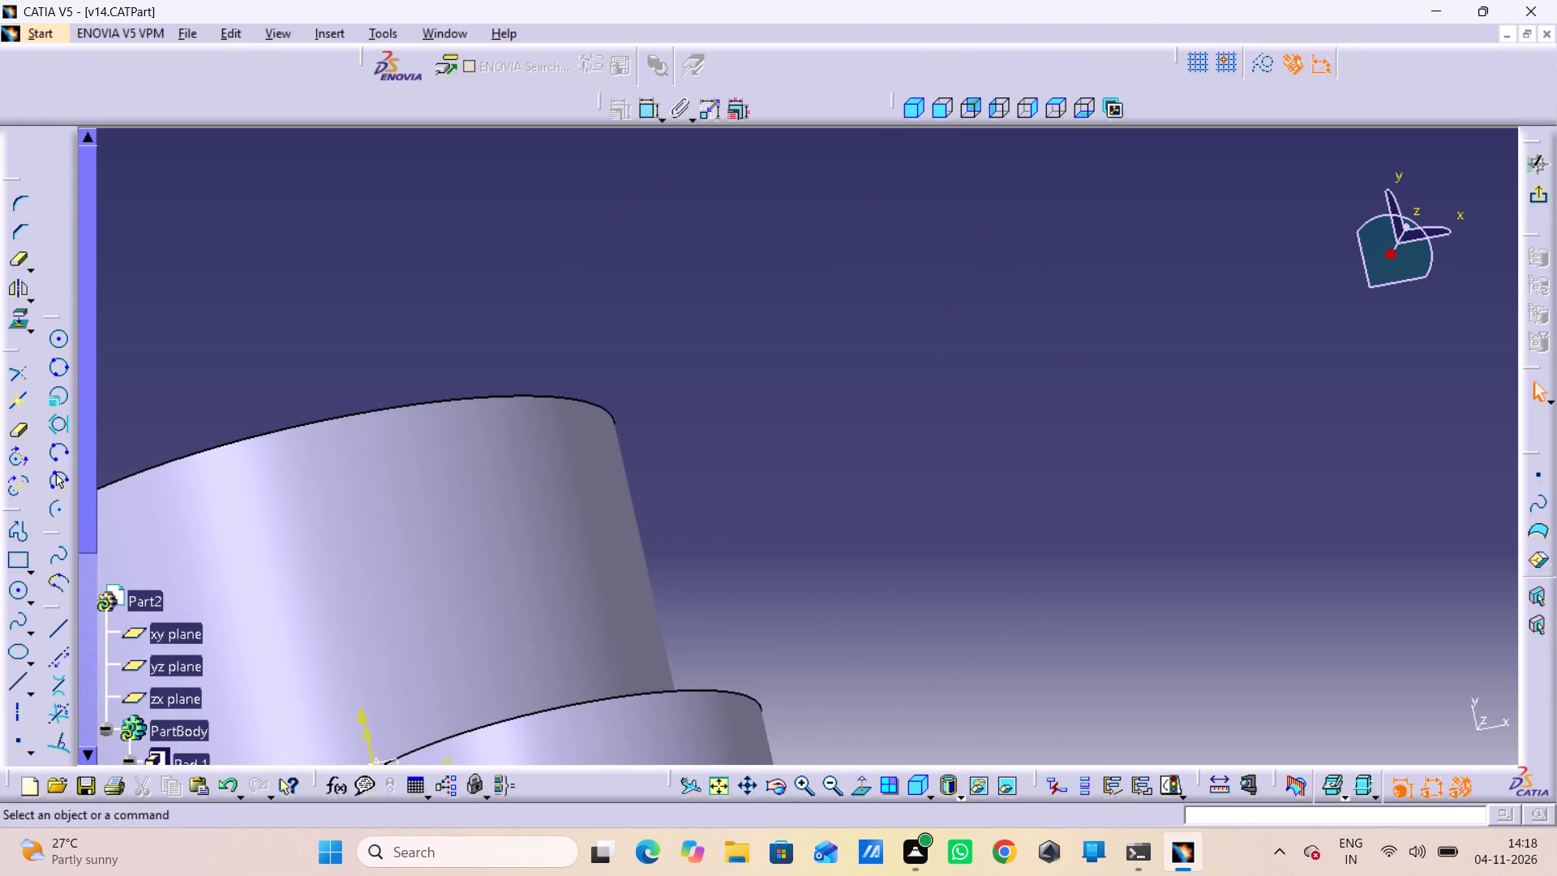
{"action": "middle_click_drag", "start_coordinate": [994, 341], "coordinate": [1004, 337]}
{"action": "middle_click_drag", "start_coordinate": [1002, 357], "coordinate": [1152, 210]}
{"action": "middle_click_drag", "start_coordinate": [1152, 210], "coordinate": [1121, 243]}
{"action": "right_click_drag", "start_coordinate": [1152, 210], "coordinate": [1121, 243]}
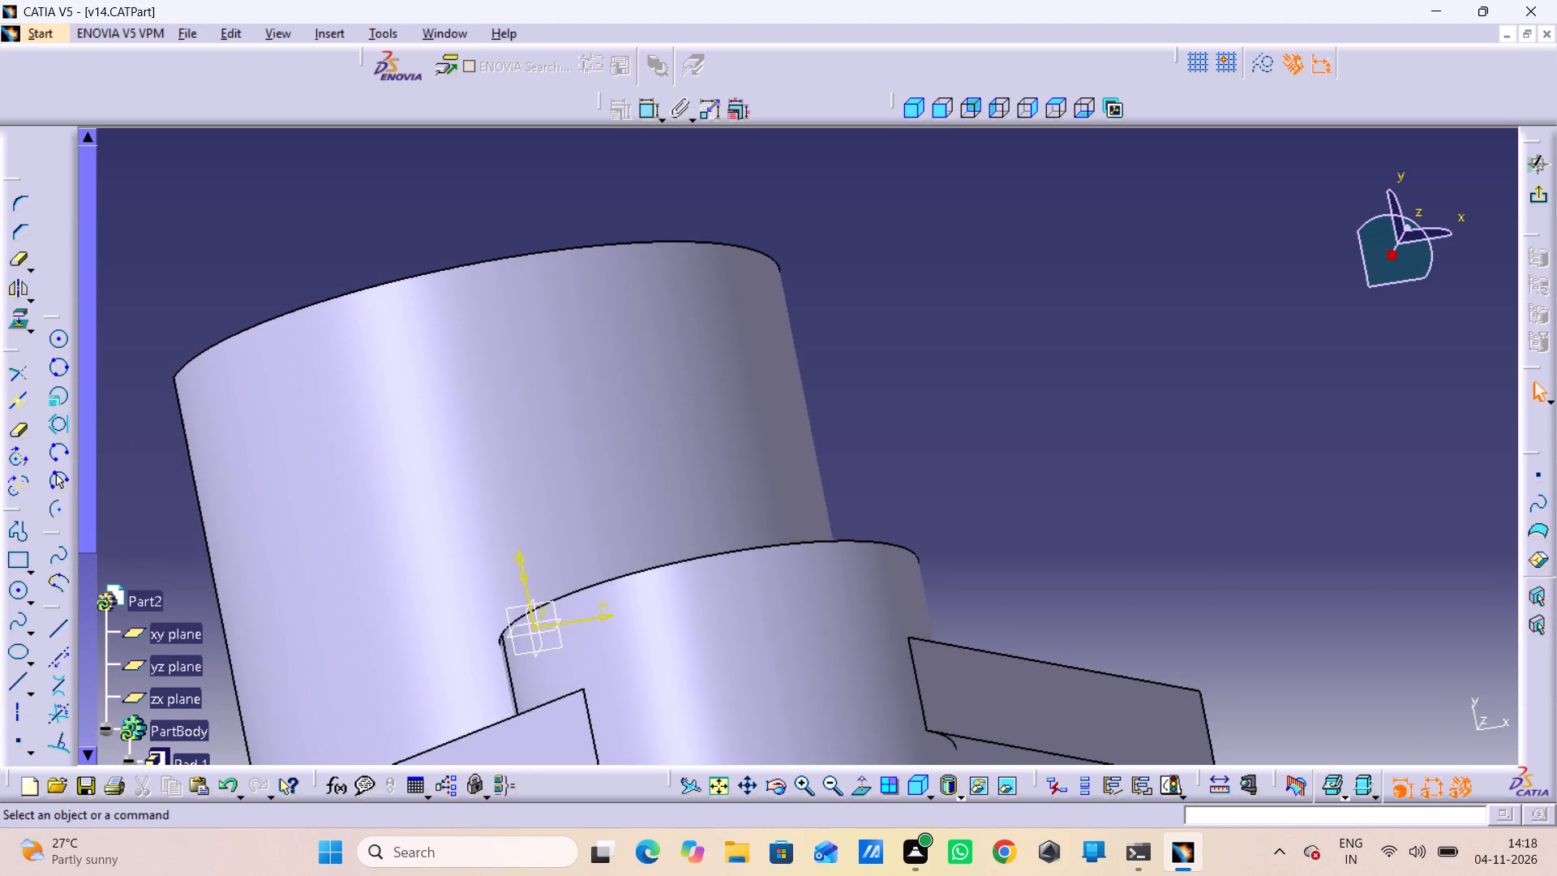
{"action": "middle_click_drag", "start_coordinate": [1121, 243], "coordinate": [1063, 345]}
{"action": "right_click_drag", "start_coordinate": [1121, 243], "coordinate": [1063, 345]}
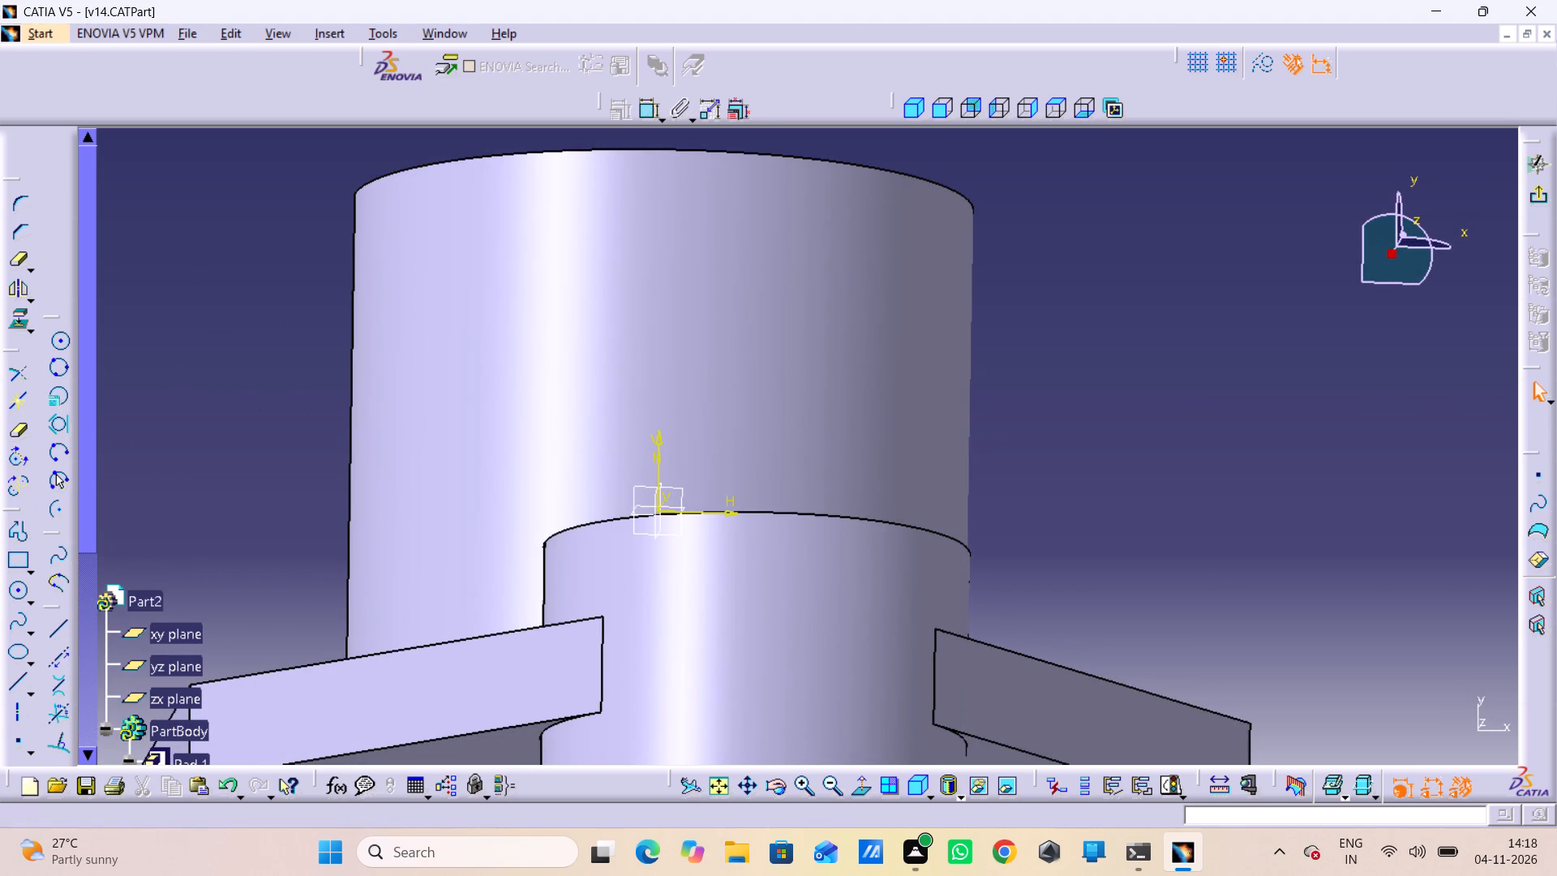
{"action": "double_click", "coordinate": [69, 336]}
{"action": "middle_click_drag", "start_coordinate": [1367, 412], "coordinate": [1361, 484]}
{"action": "right_click", "coordinate": [1367, 412]}
{"action": "middle_click_drag", "start_coordinate": [1361, 485], "coordinate": [815, 457]}
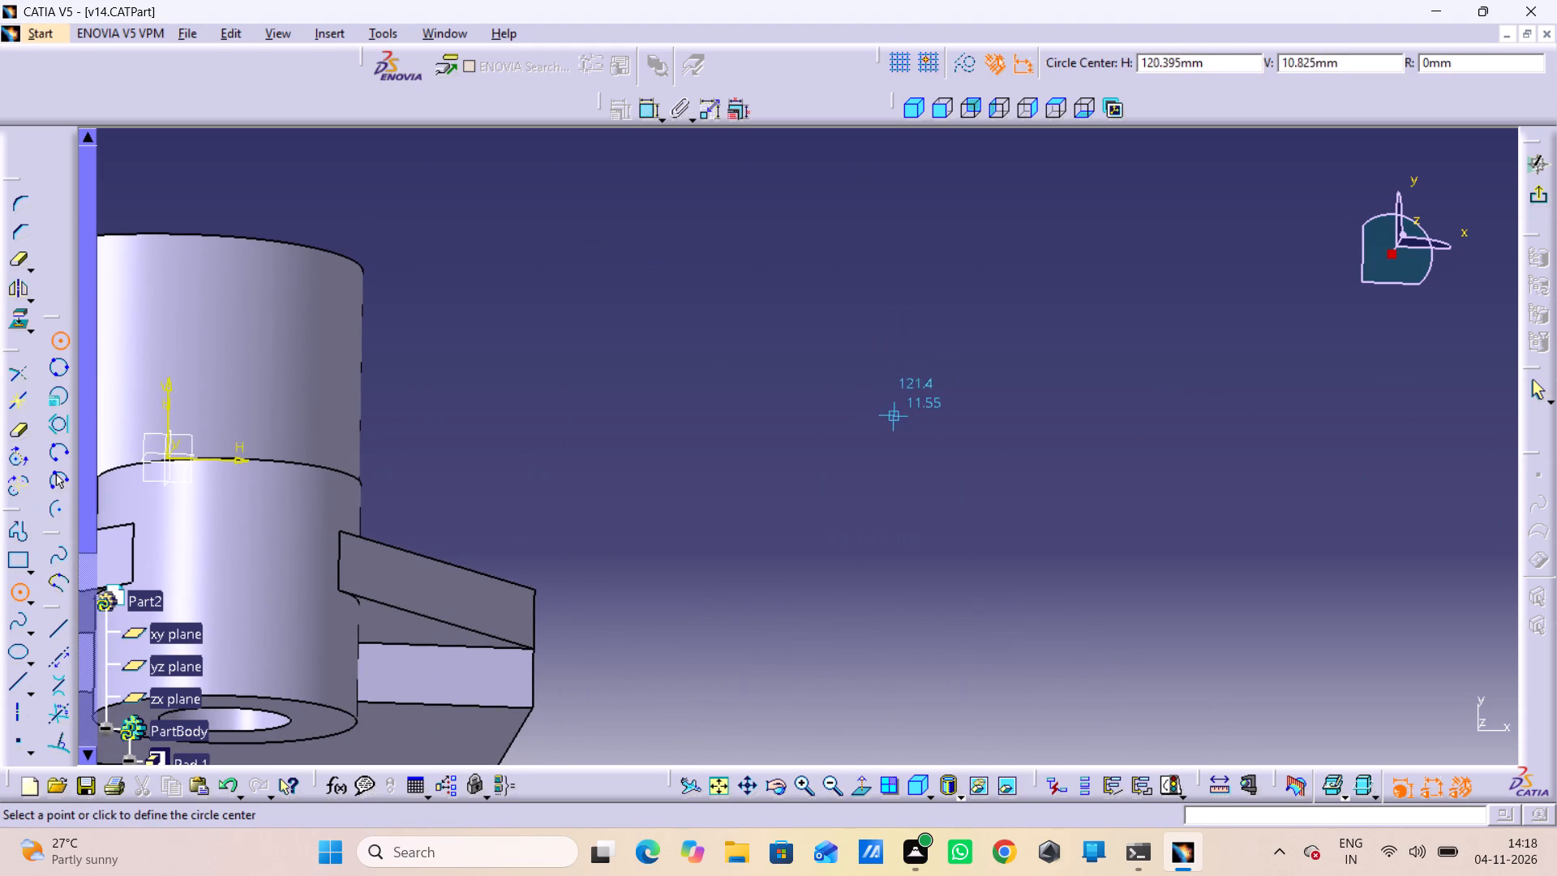
{"action": "left_click_drag", "start_coordinate": [928, 344], "coordinate": [941, 371]}
{"action": "left_click", "coordinate": [925, 416]}
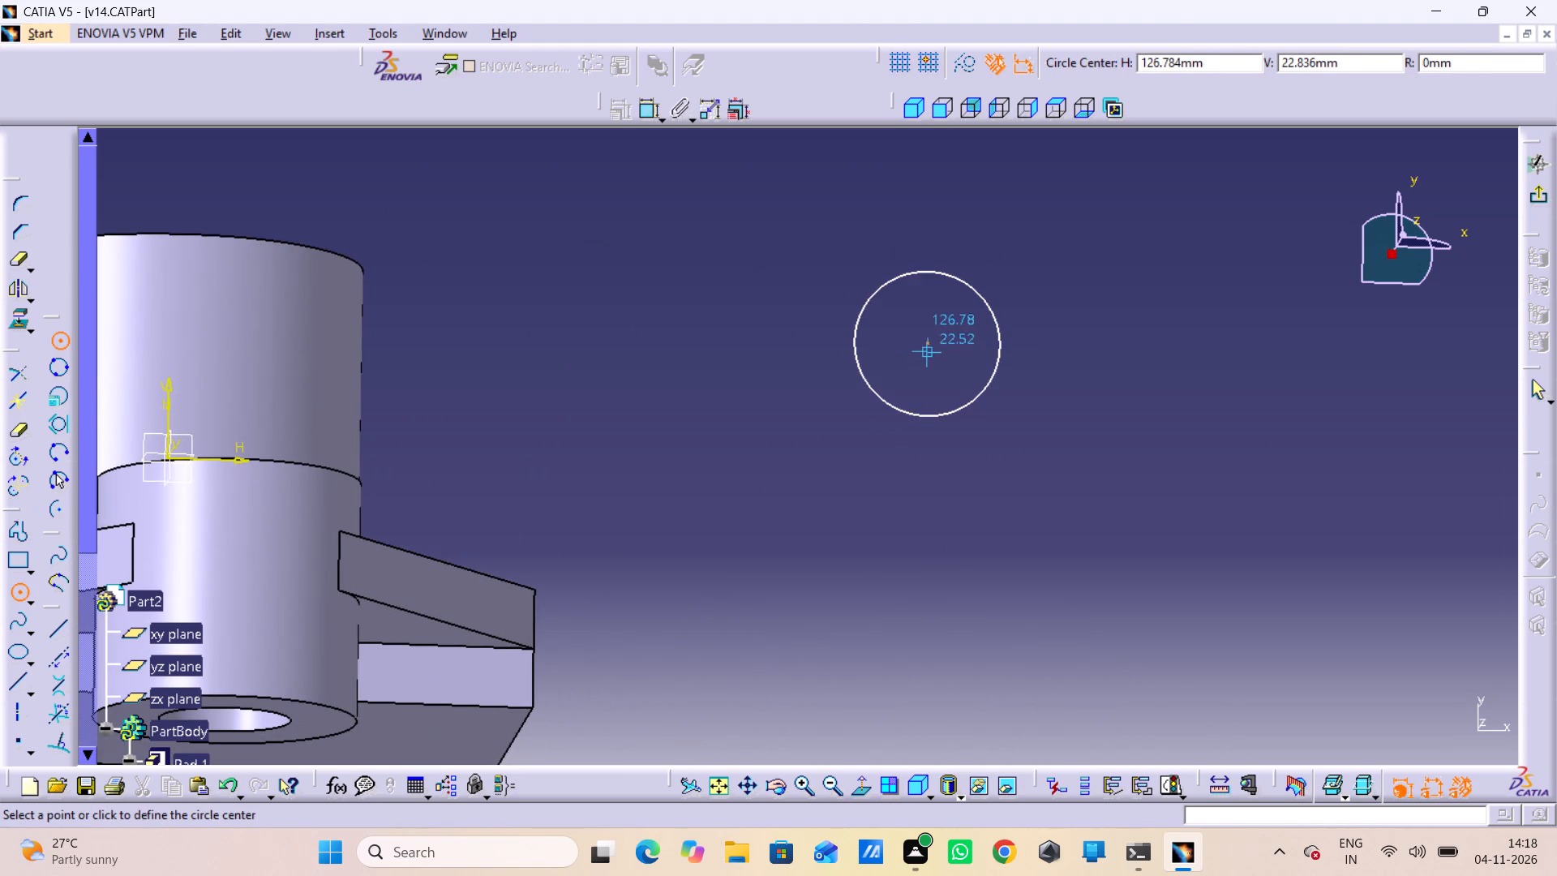
{"action": "left_click_drag", "start_coordinate": [931, 341], "coordinate": [942, 359]}
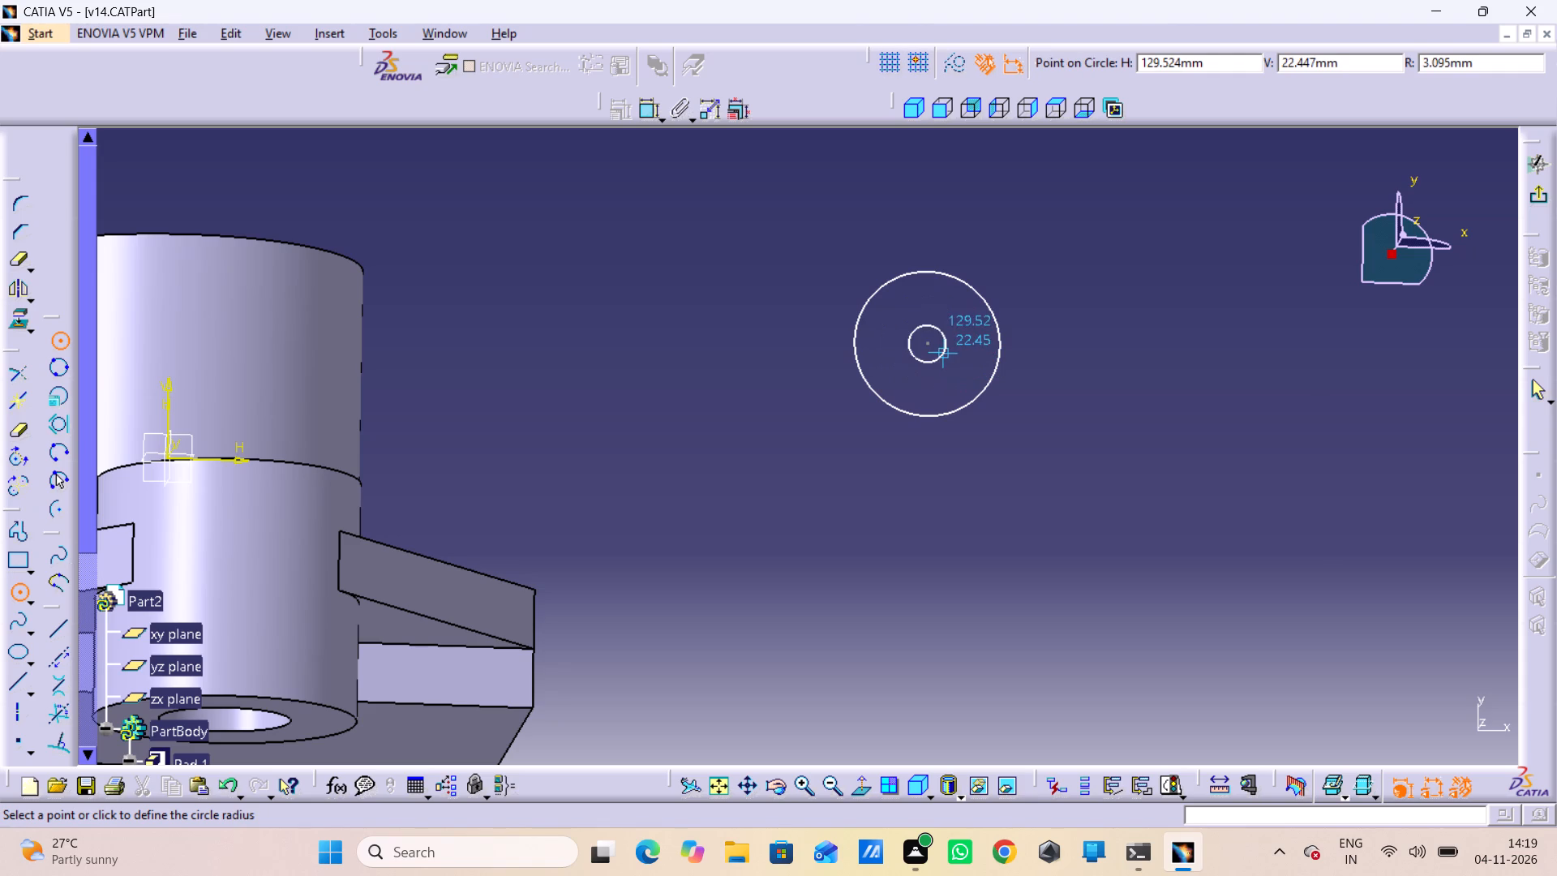
{"action": "left_click", "coordinate": [943, 350]}
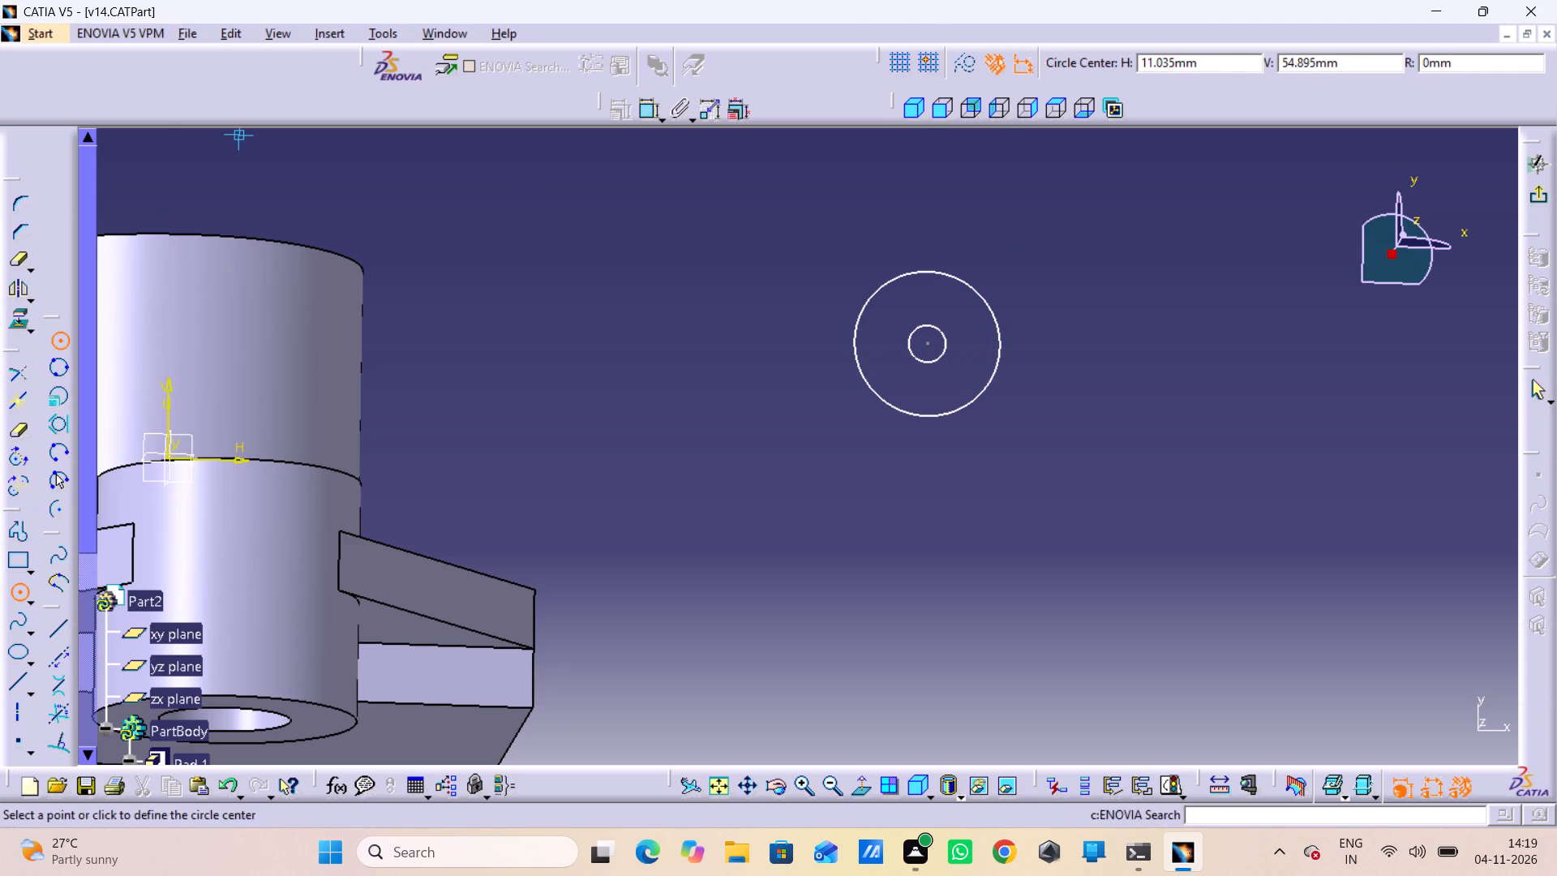
Add diameter dimensions to the outer and inner circles.
{"action": "right_click", "coordinate": [671, 125]}
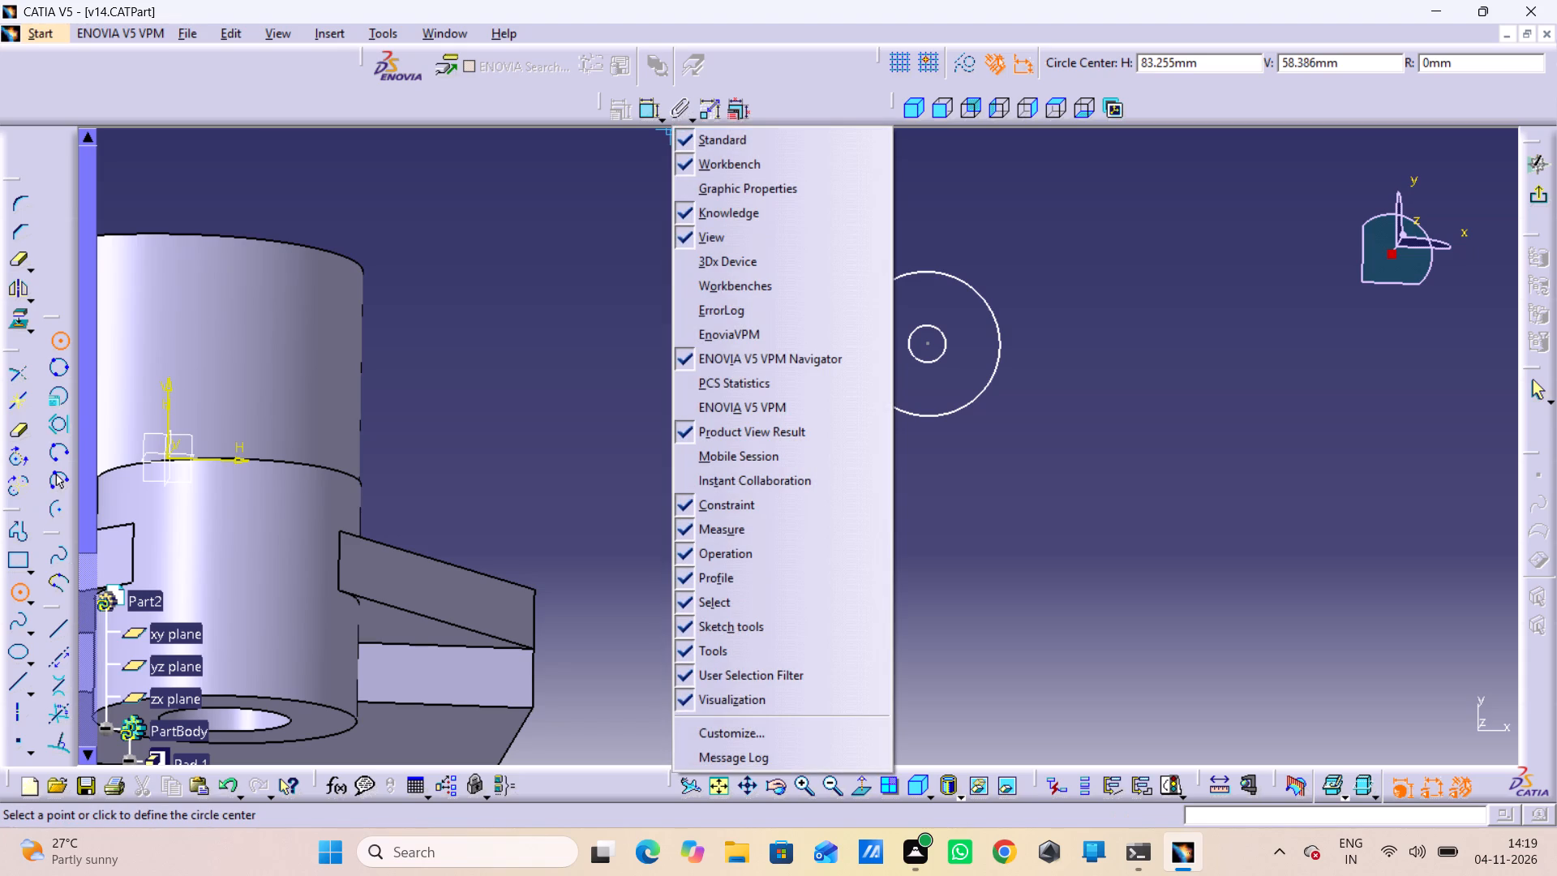
{"action": "double_click", "coordinate": [641, 115]}
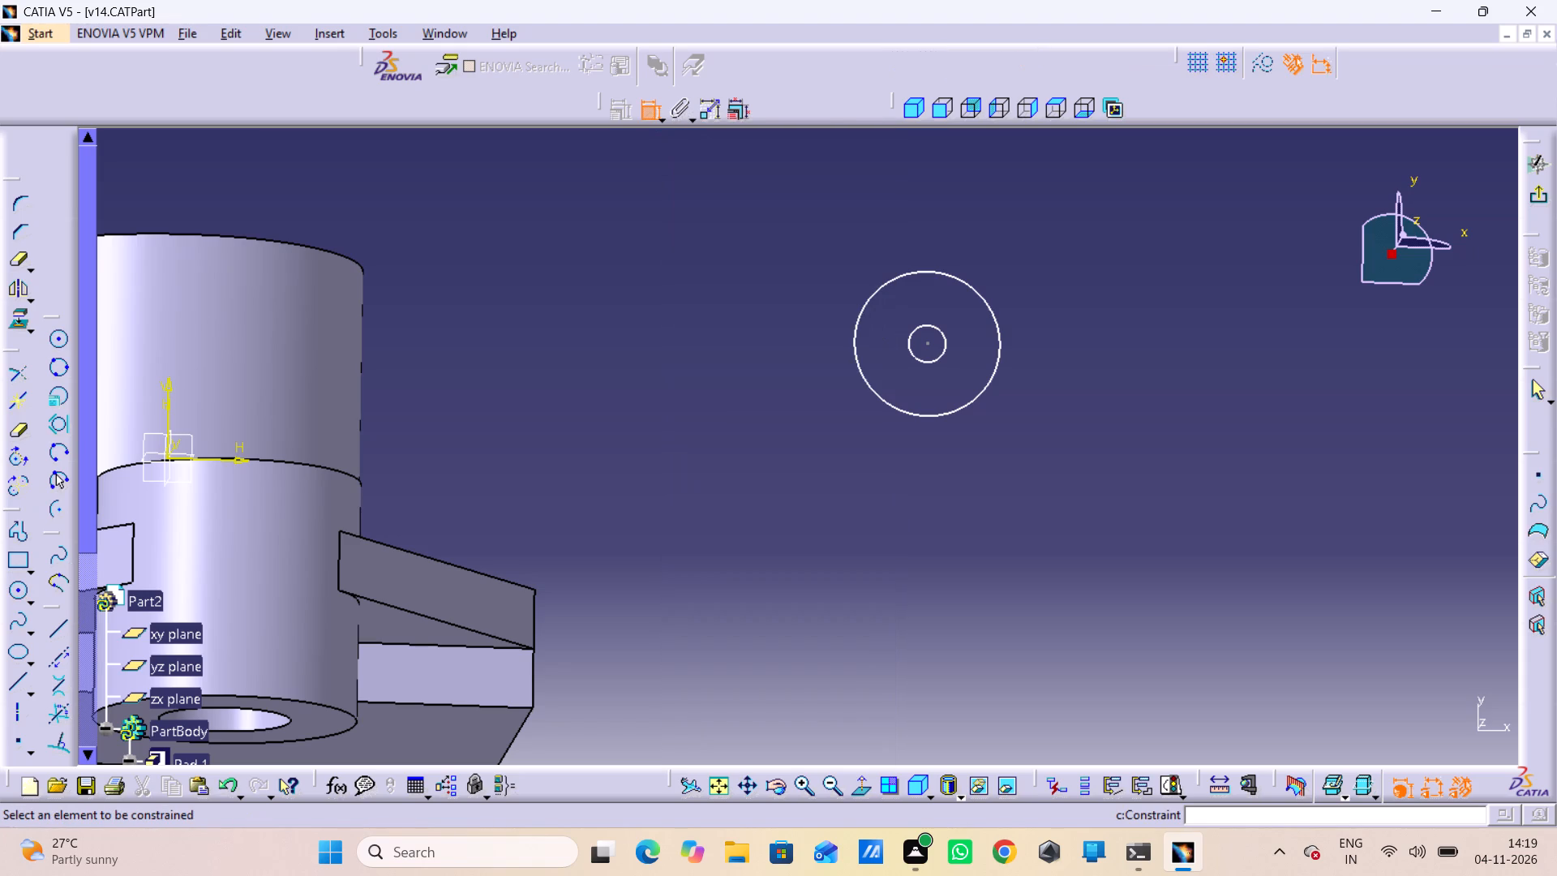
{"action": "triple_click", "coordinate": [641, 115]}
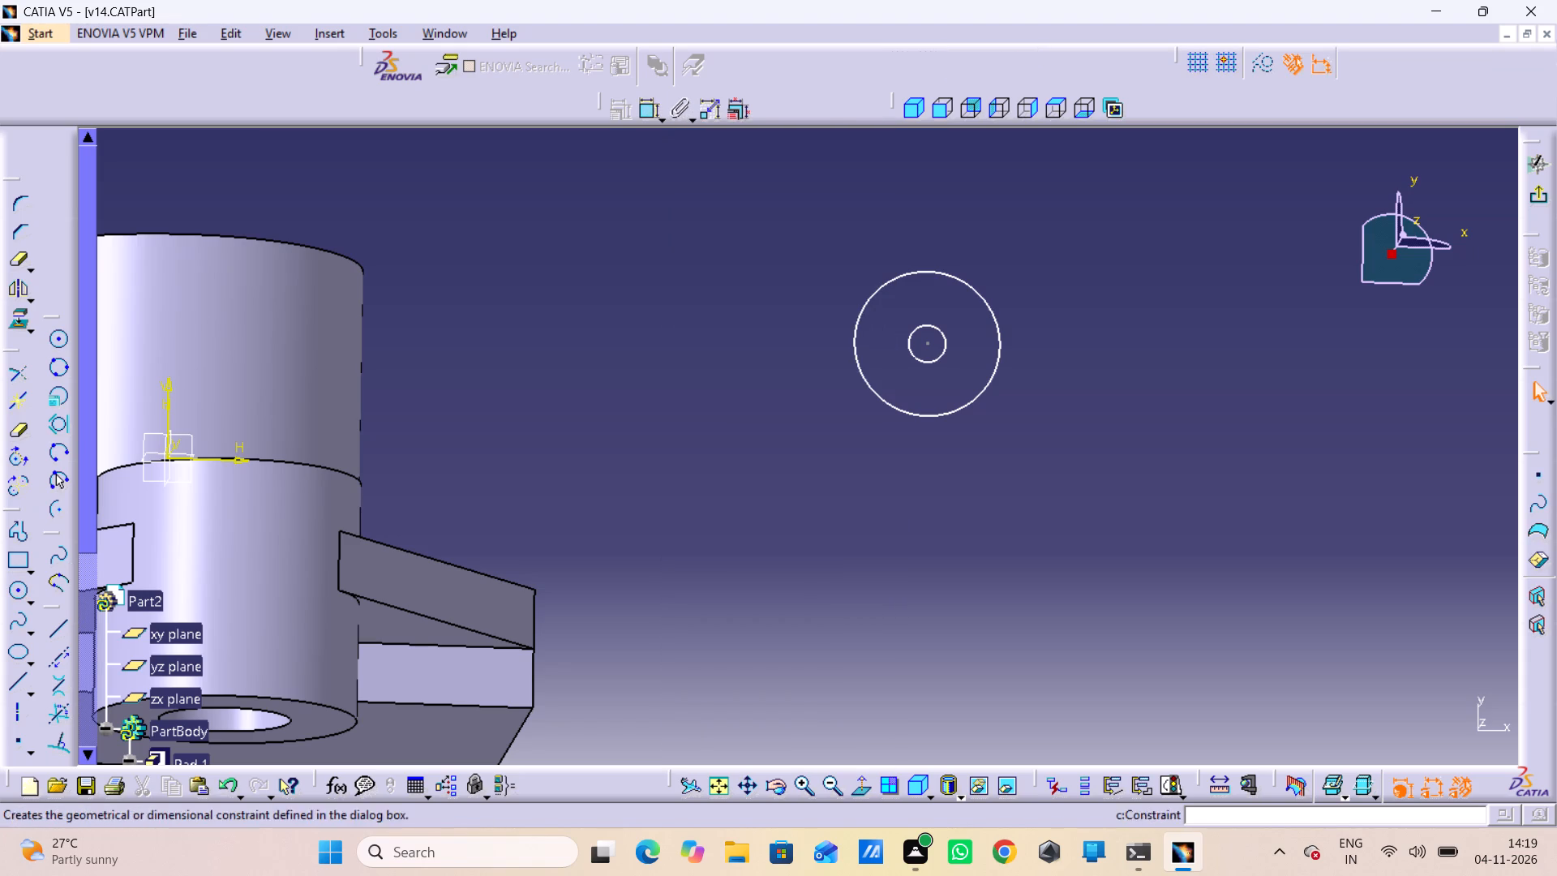
{"action": "double_click", "coordinate": [645, 110]}
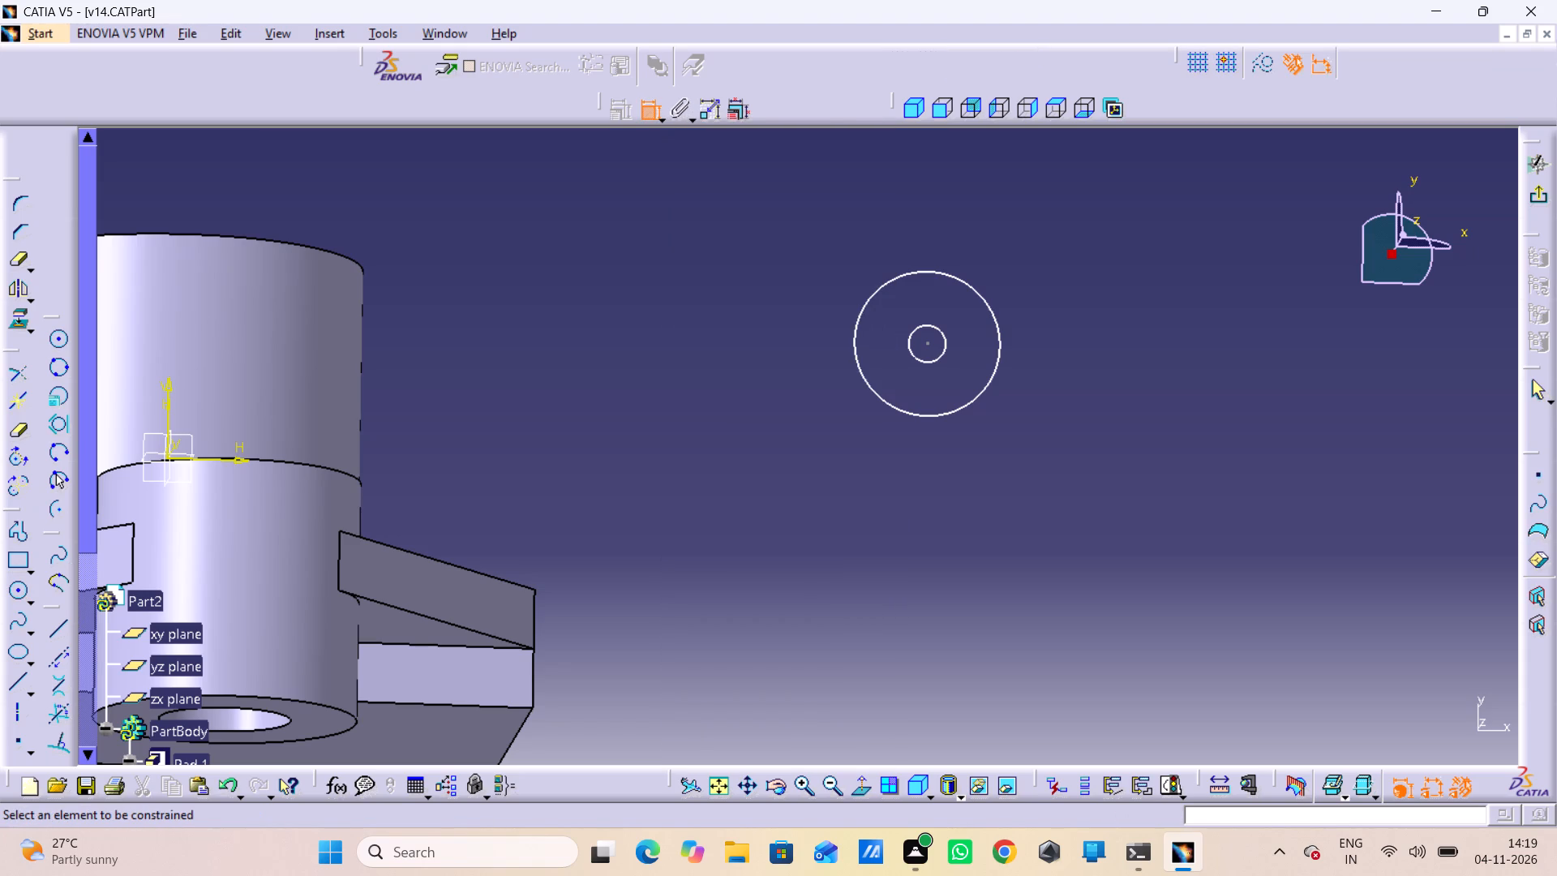
{"action": "left_click", "coordinate": [963, 276]}
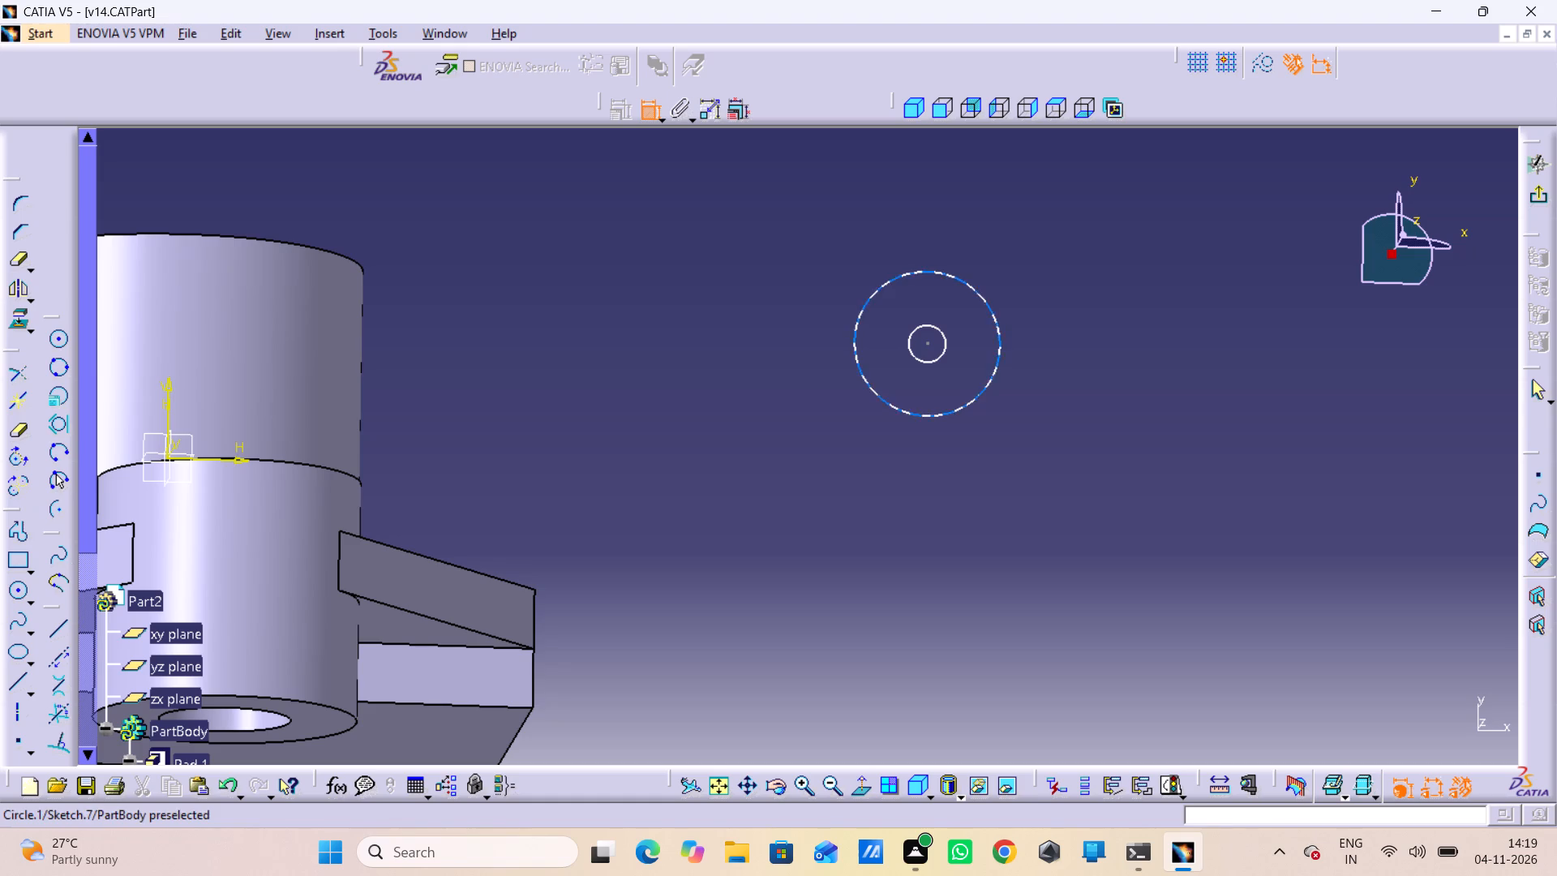
{"action": "left_click_drag", "start_coordinate": [976, 295], "coordinate": [997, 294]}
{"action": "left_click", "coordinate": [1072, 255]}
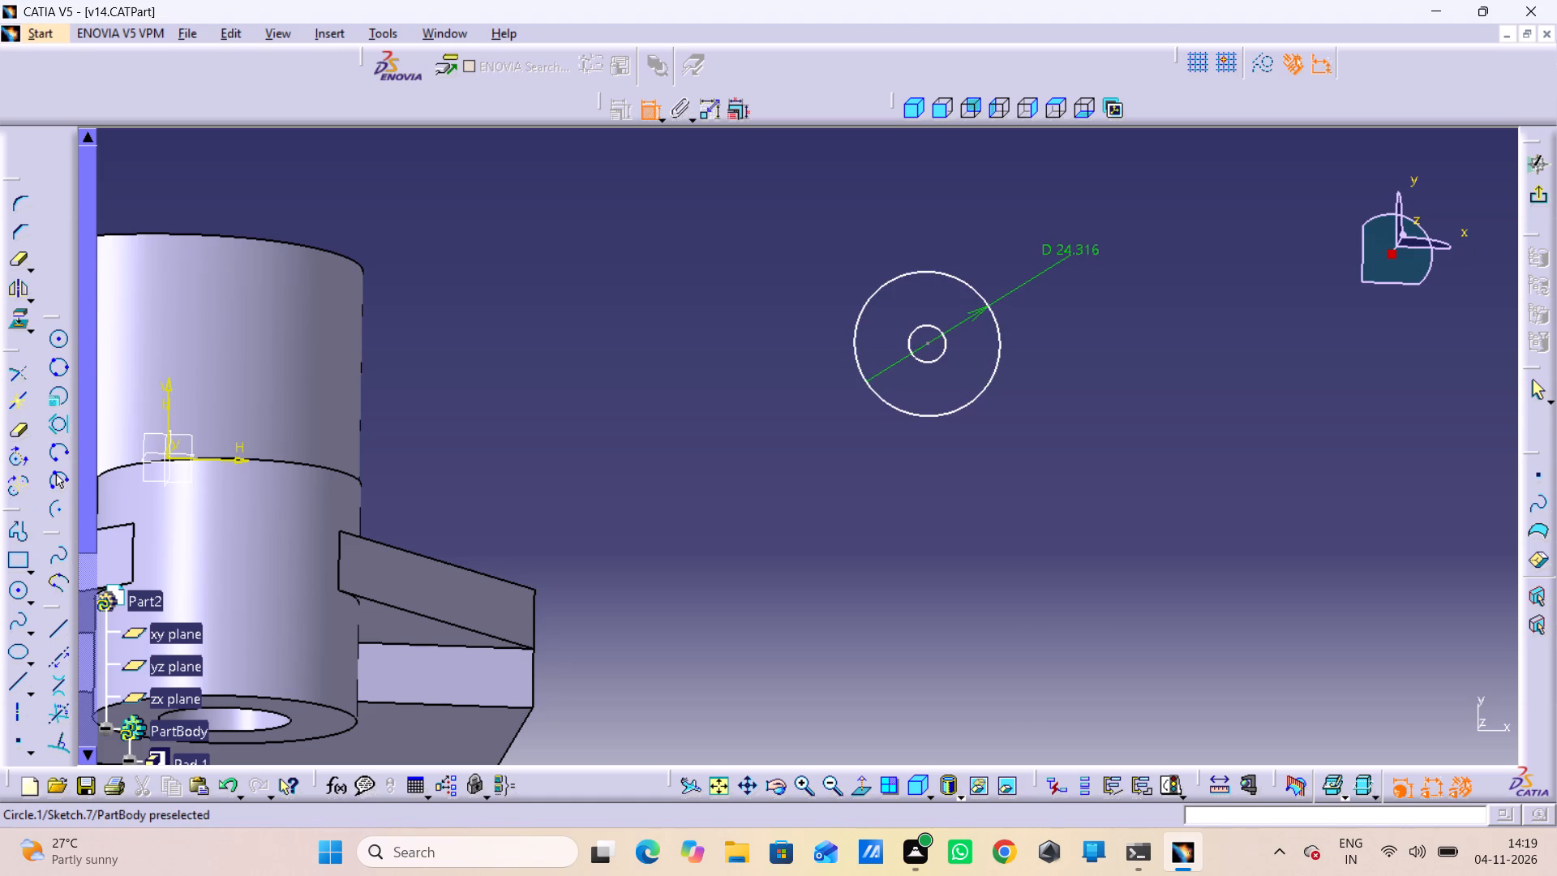
{"action": "left_click_drag", "start_coordinate": [945, 354], "coordinate": [956, 359]}
{"action": "left_click", "coordinate": [1076, 362]}
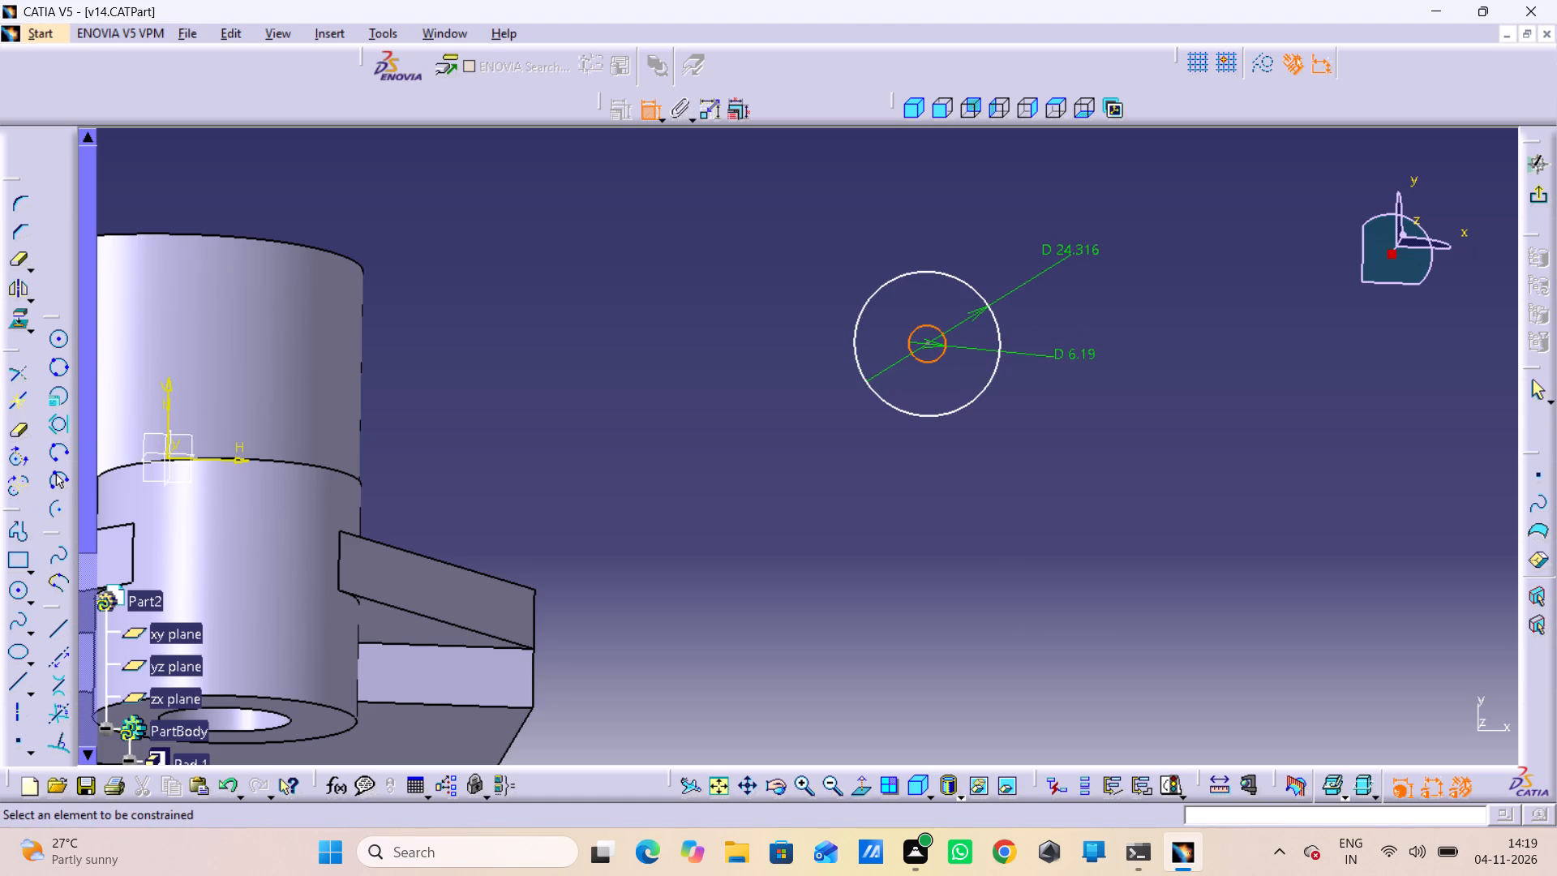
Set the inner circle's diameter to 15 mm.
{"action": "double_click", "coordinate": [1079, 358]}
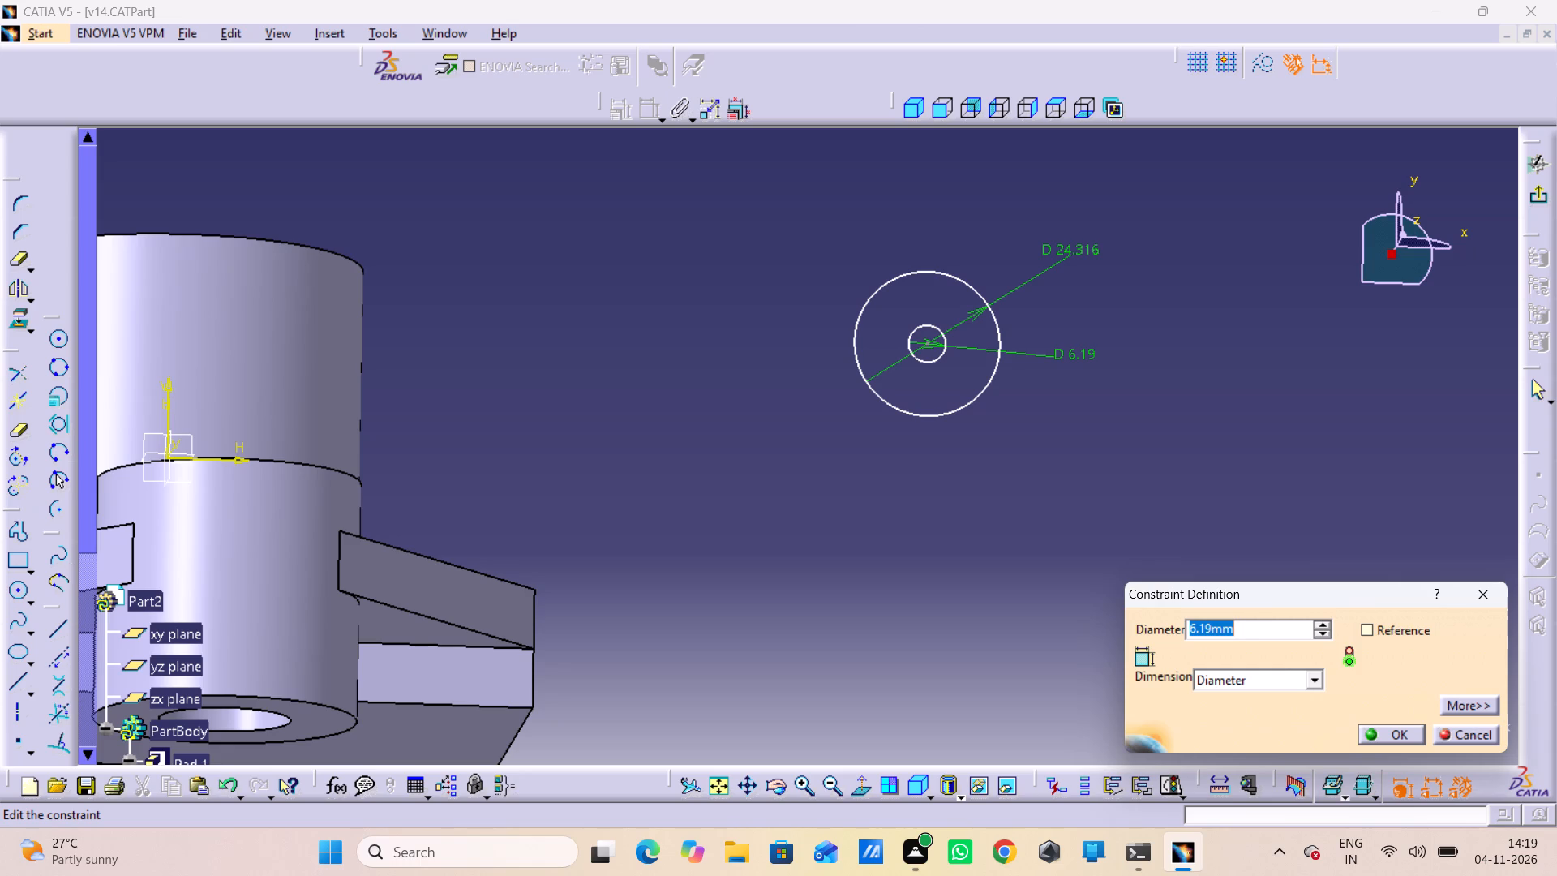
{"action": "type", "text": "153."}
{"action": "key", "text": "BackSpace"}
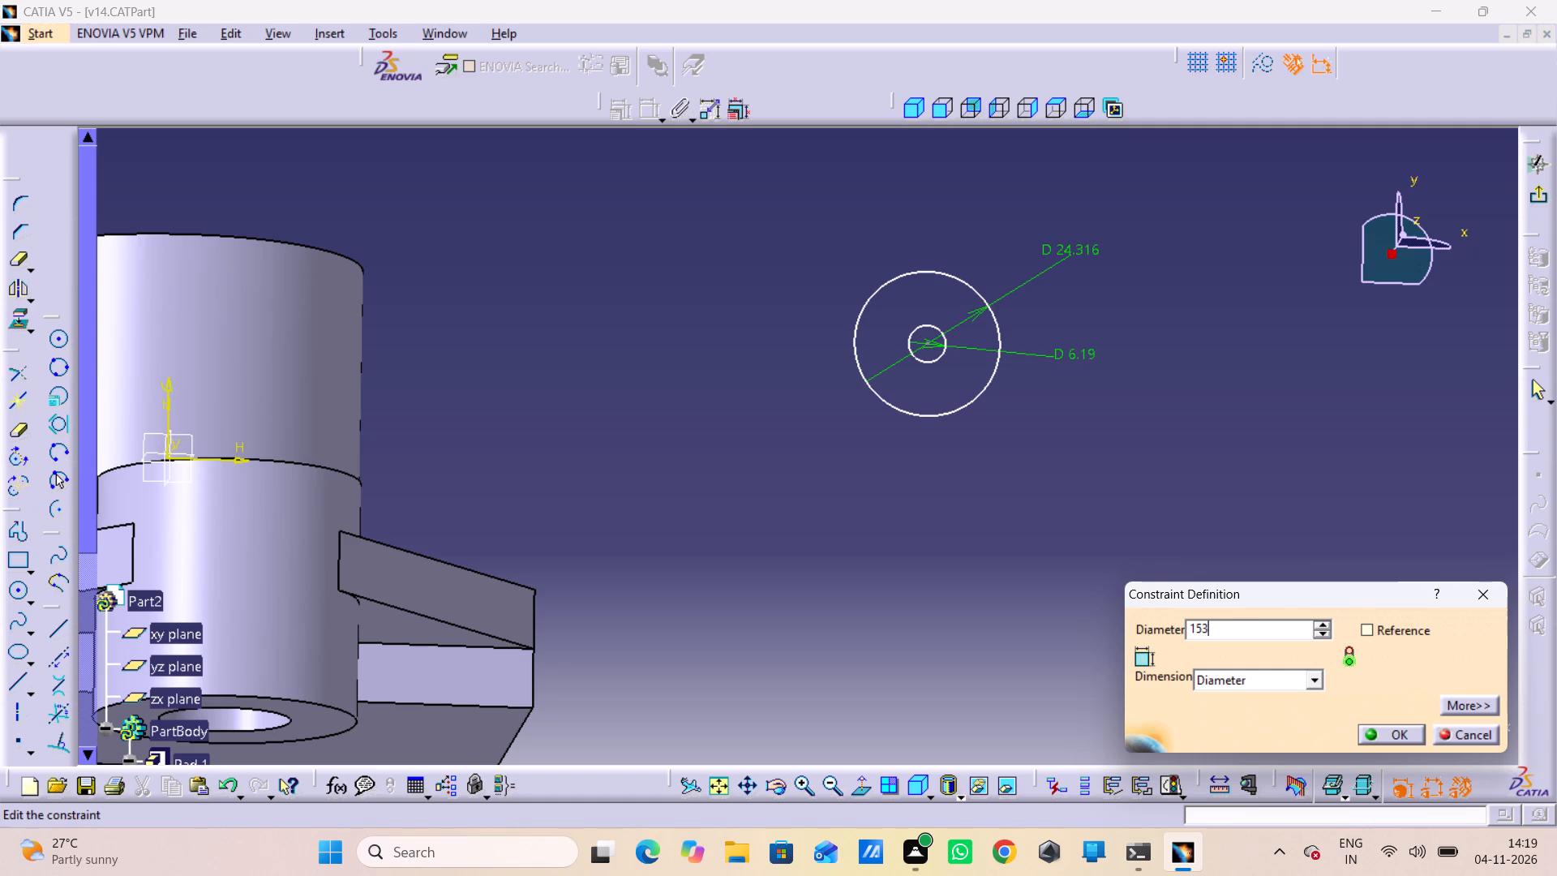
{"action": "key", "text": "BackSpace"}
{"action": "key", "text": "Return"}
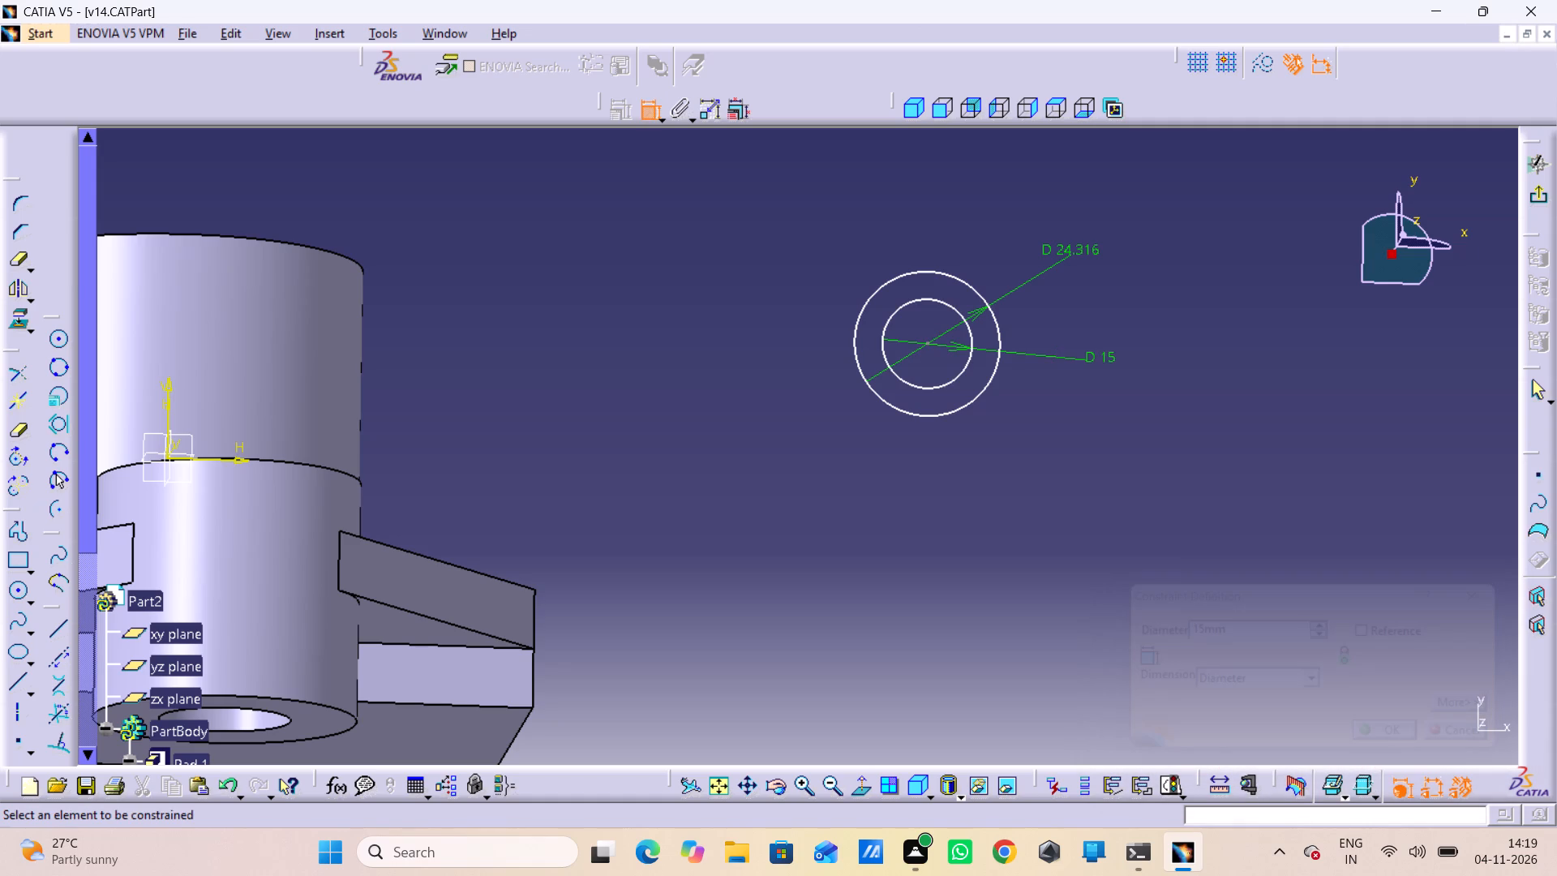
Switch the outer circle's dimension from diameter to radius and set it to 15 mm.
{"action": "left_click", "coordinate": [1057, 243]}
{"action": "triple_click", "coordinate": [1057, 243]}
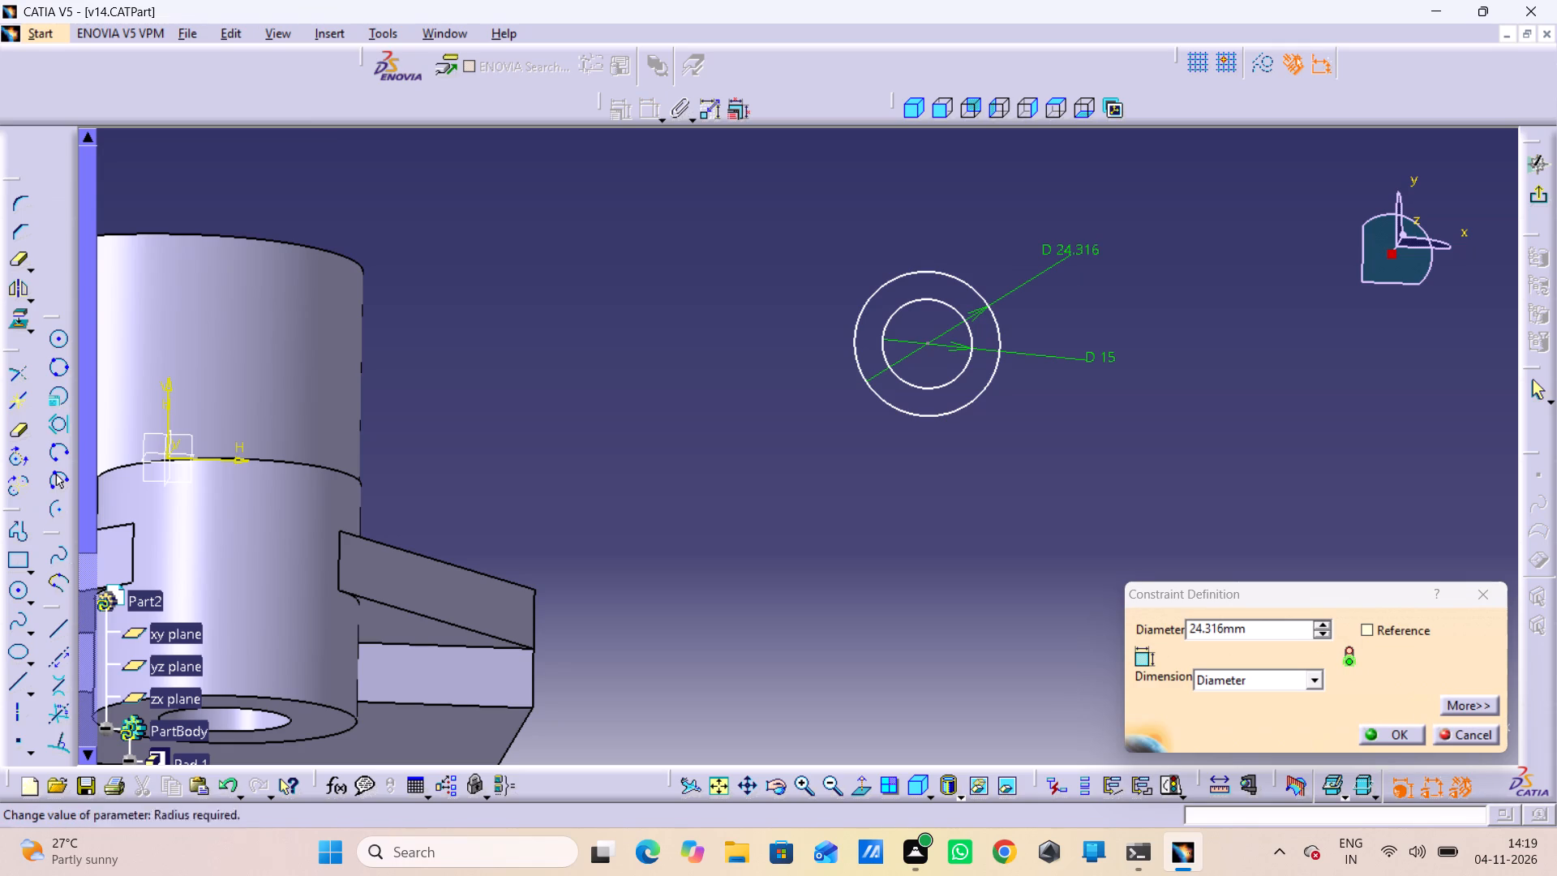
{"action": "left_click", "coordinate": [1080, 240]}
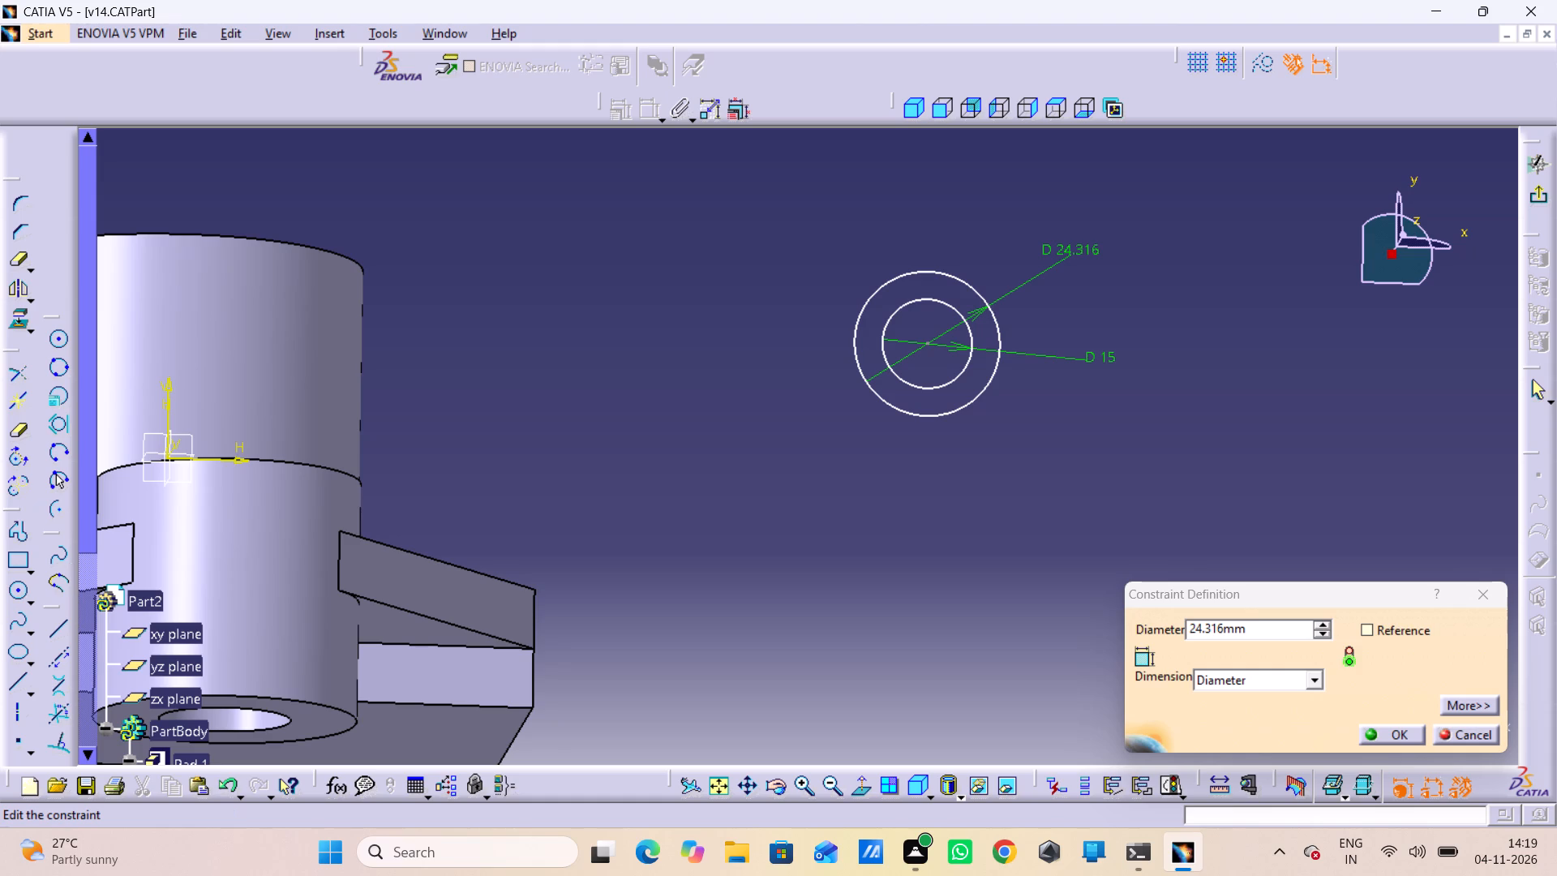
{"action": "left_click", "coordinate": [1258, 693]}
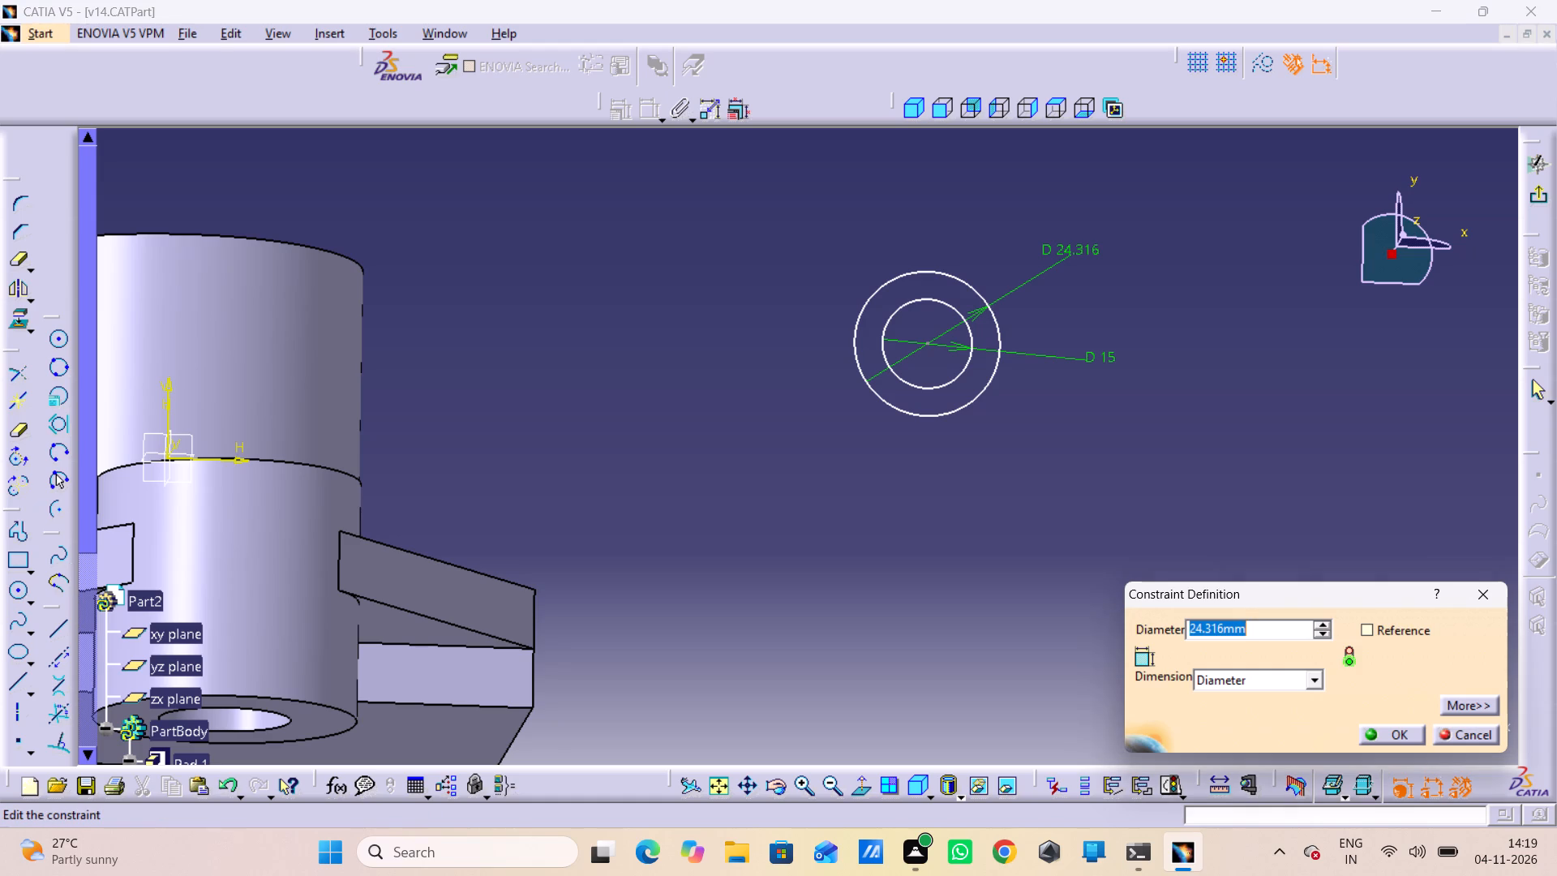
{"action": "left_click", "coordinate": [1255, 683]}
{"action": "left_click", "coordinate": [1250, 702]}
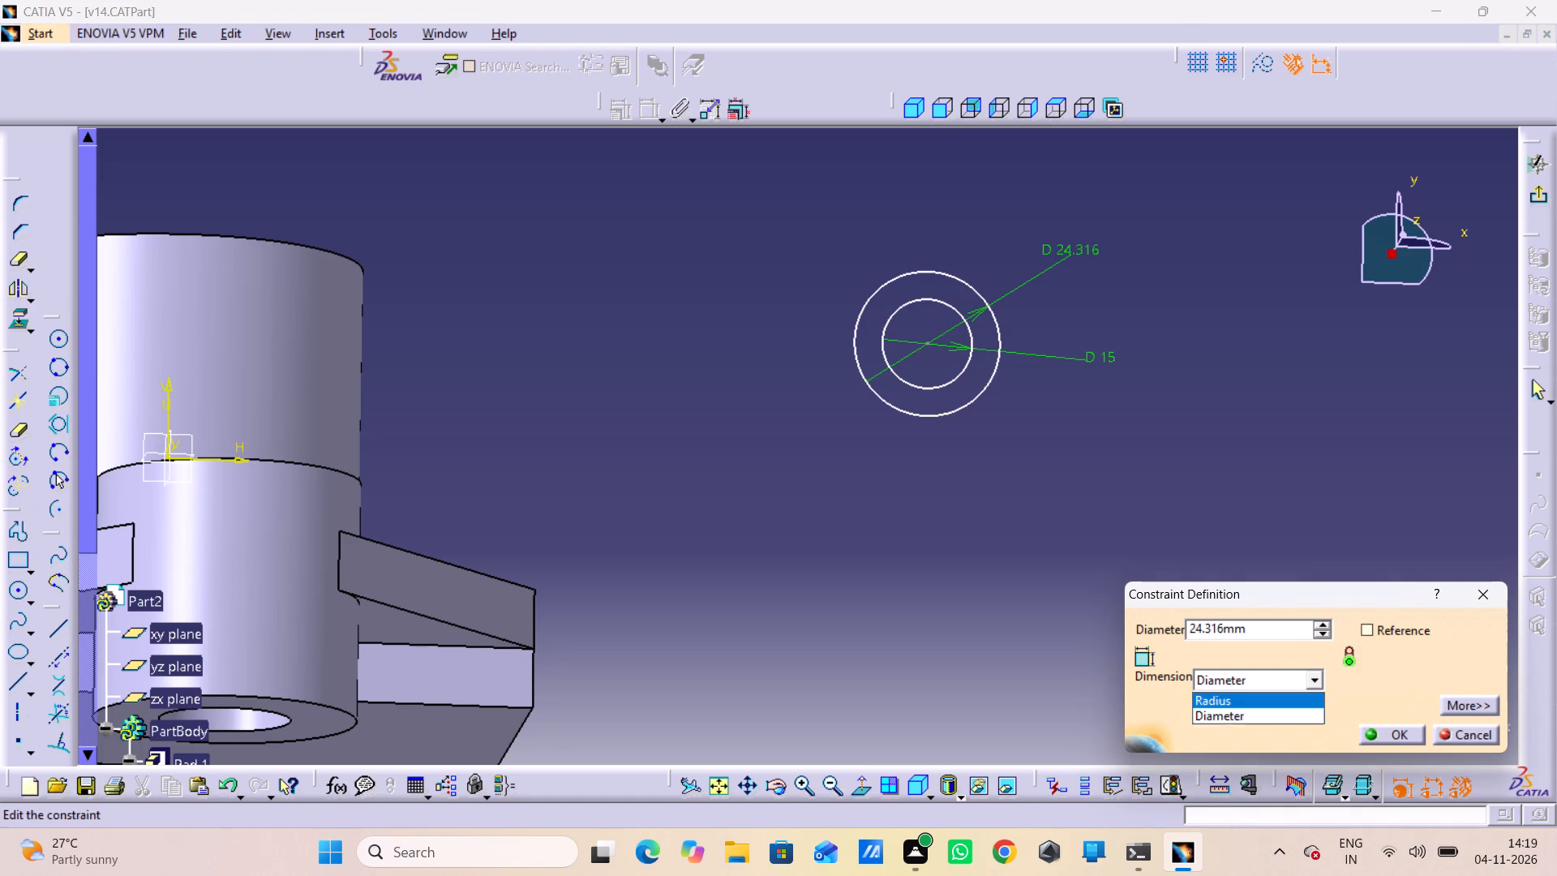
{"action": "left_click_drag", "start_coordinate": [1283, 633], "coordinate": [1110, 674]}
{"action": "type", "text": "15"}
{"action": "key", "text": "Return"}
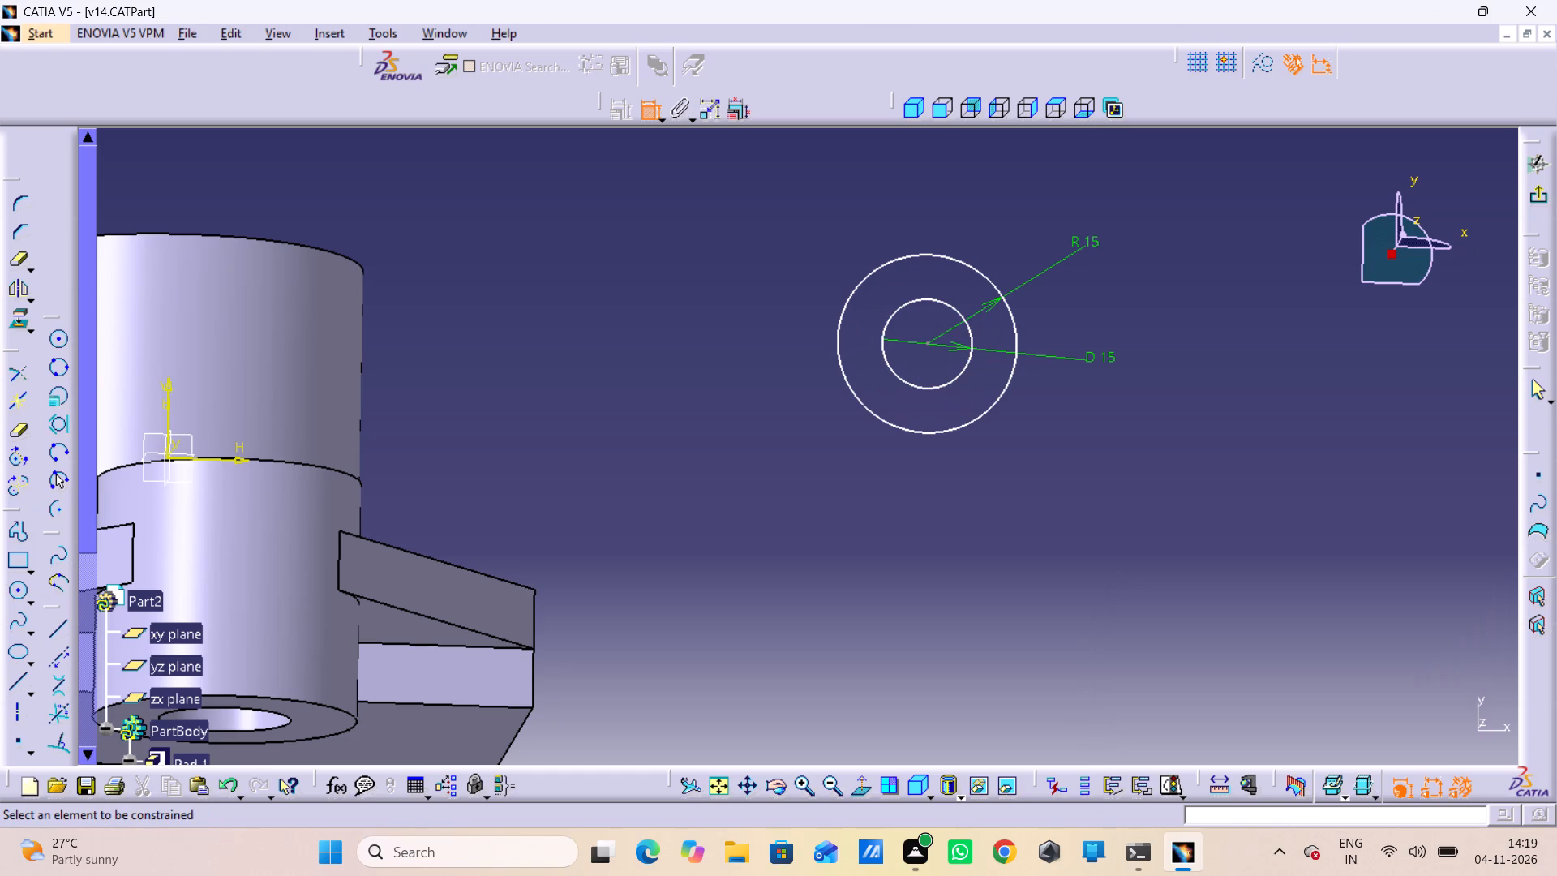
Set the inner circle's diameter to 12 mm.
{"action": "double_click", "coordinate": [1109, 346]}
{"action": "double_click", "coordinate": [1104, 358]}
{"action": "type", "text": "12"}
{"action": "key", "text": "Return"}
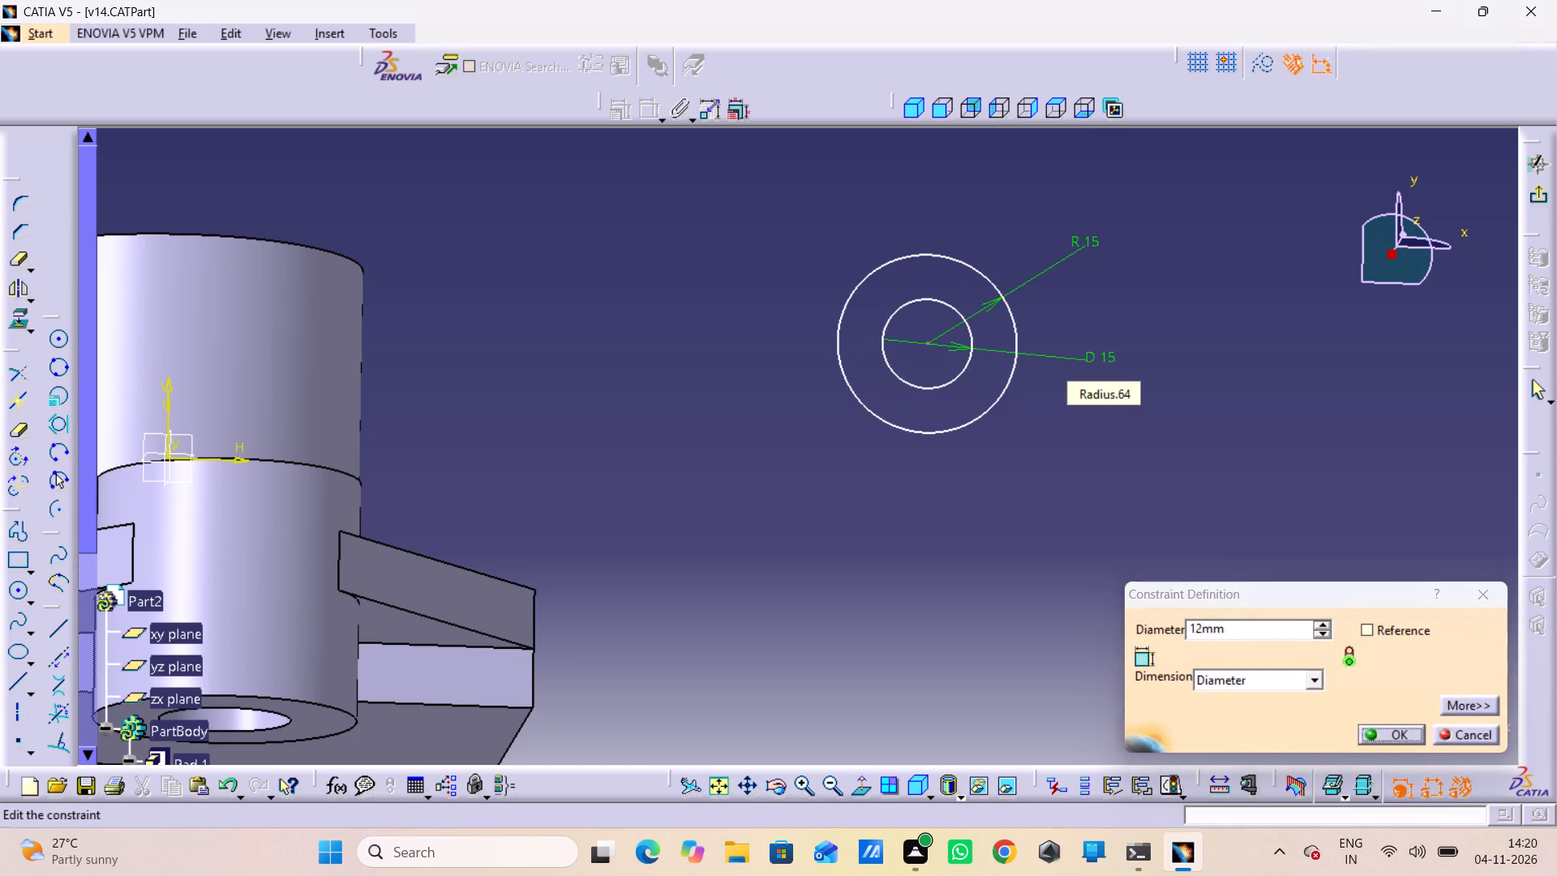
{"action": "left_click", "coordinate": [1130, 471]}
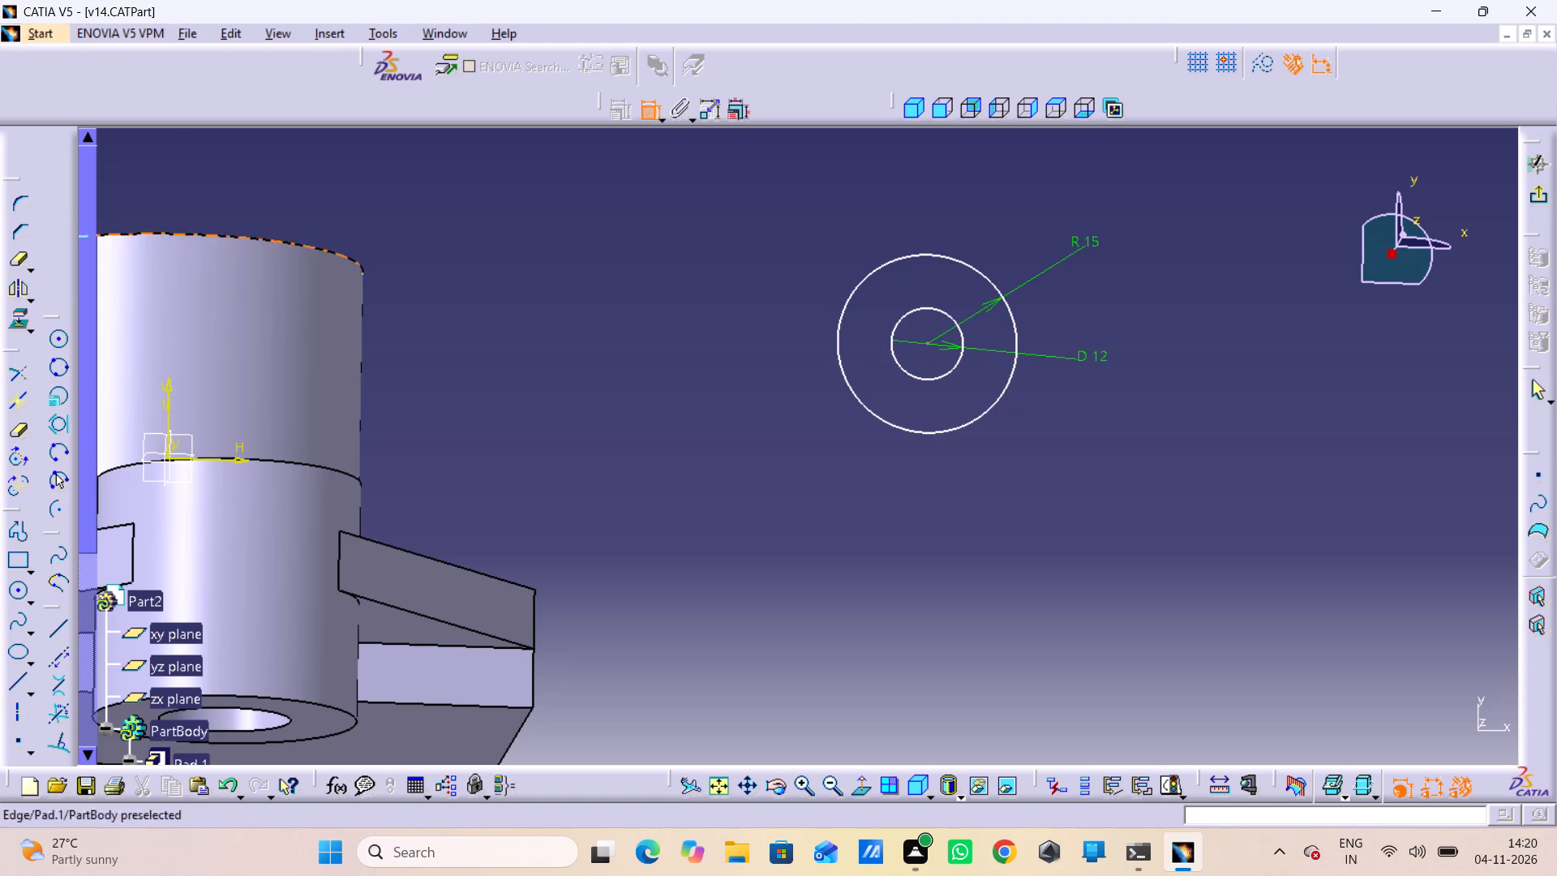
Draw a closed rectangular profile from the outer circle's vertical diameter toward the part, about 24 mm wide and 30 mm high.
{"action": "double_click", "coordinate": [21, 530]}
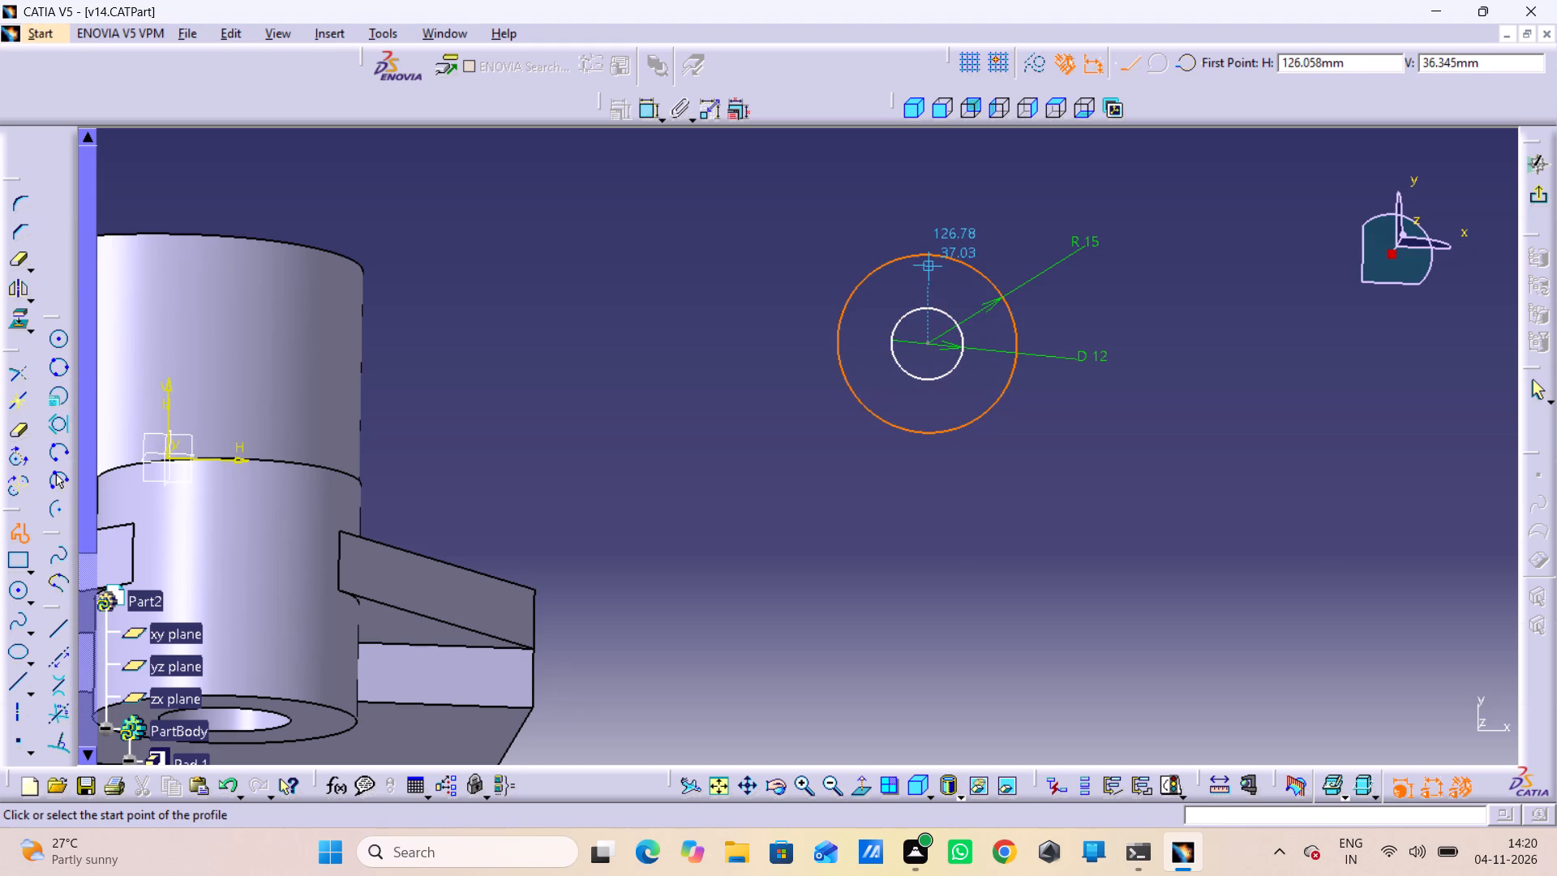
{"action": "left_click_drag", "start_coordinate": [927, 253], "coordinate": [927, 265]}
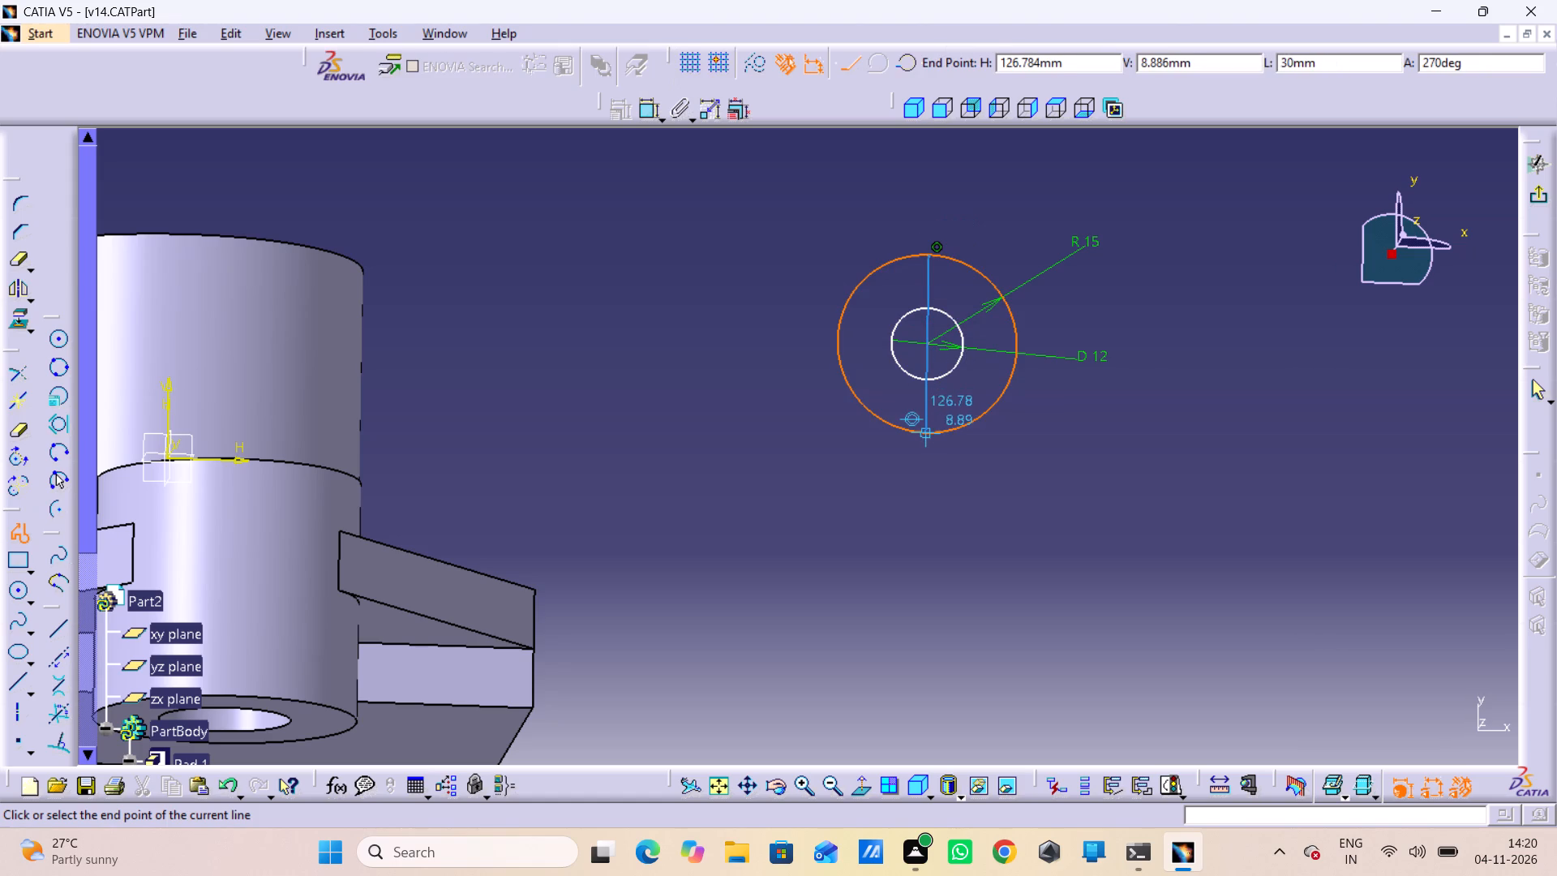
{"action": "left_click", "coordinate": [924, 438]}
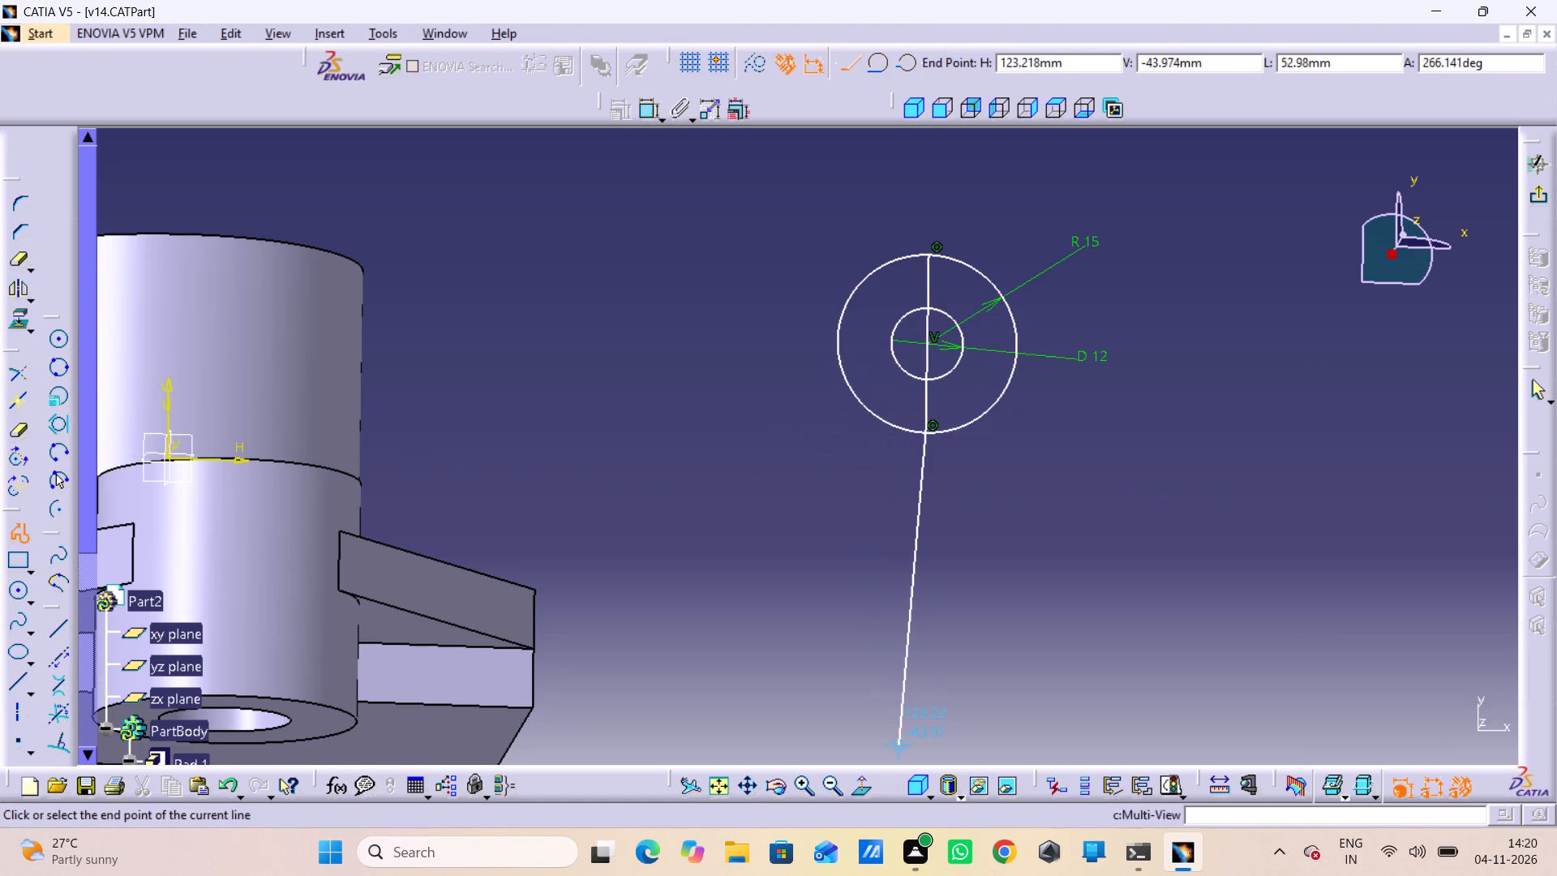
{"action": "left_click", "coordinate": [867, 796]}
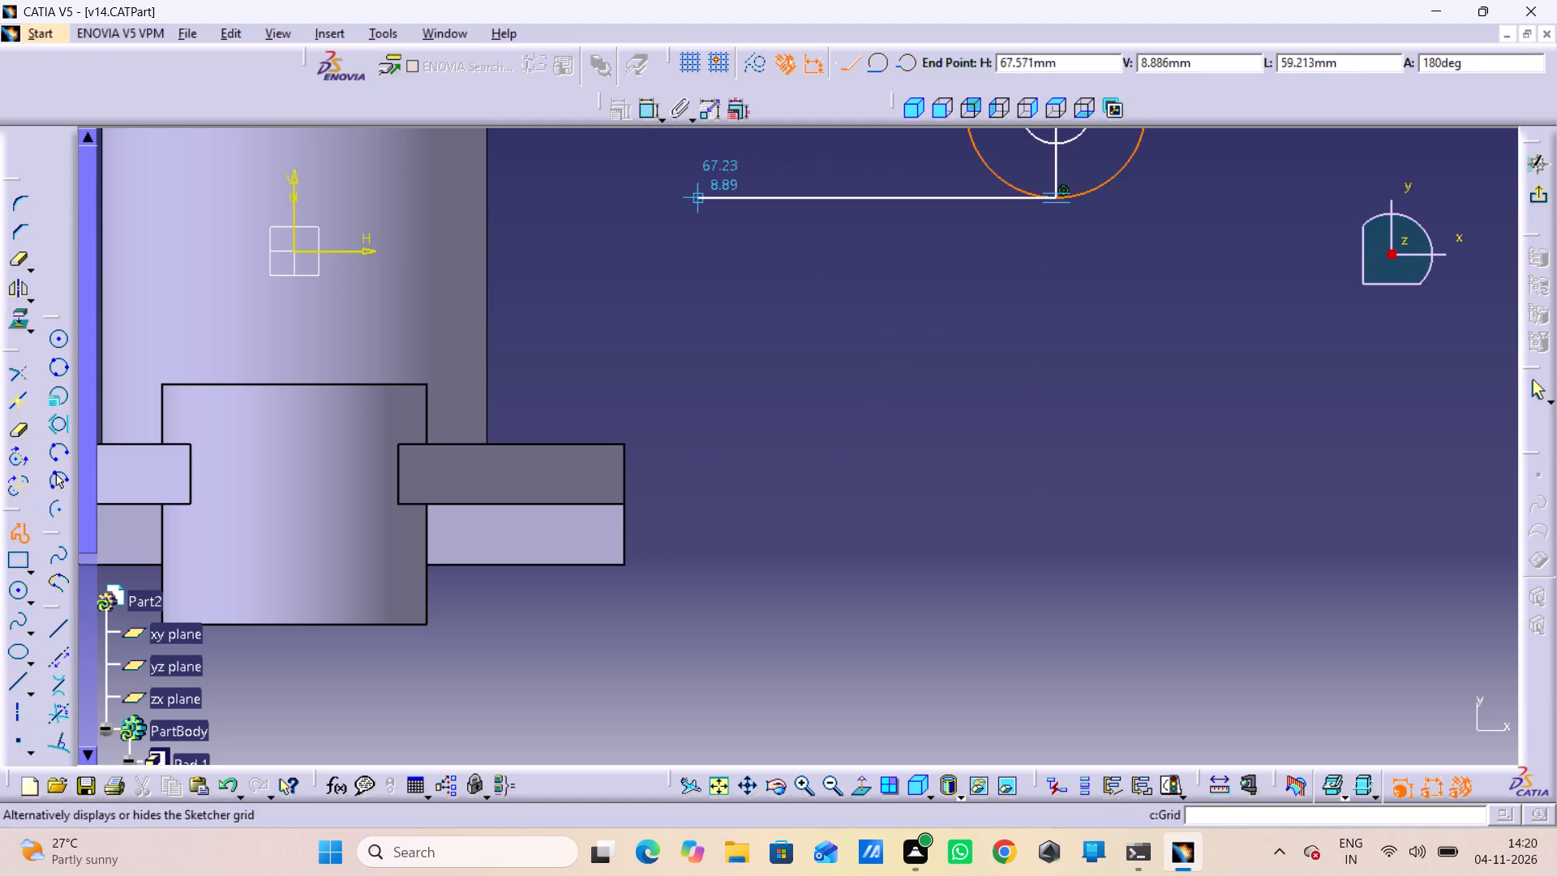
{"action": "middle_click_drag", "start_coordinate": [706, 202], "coordinate": [710, 269]}
{"action": "right_click", "coordinate": [706, 202]}
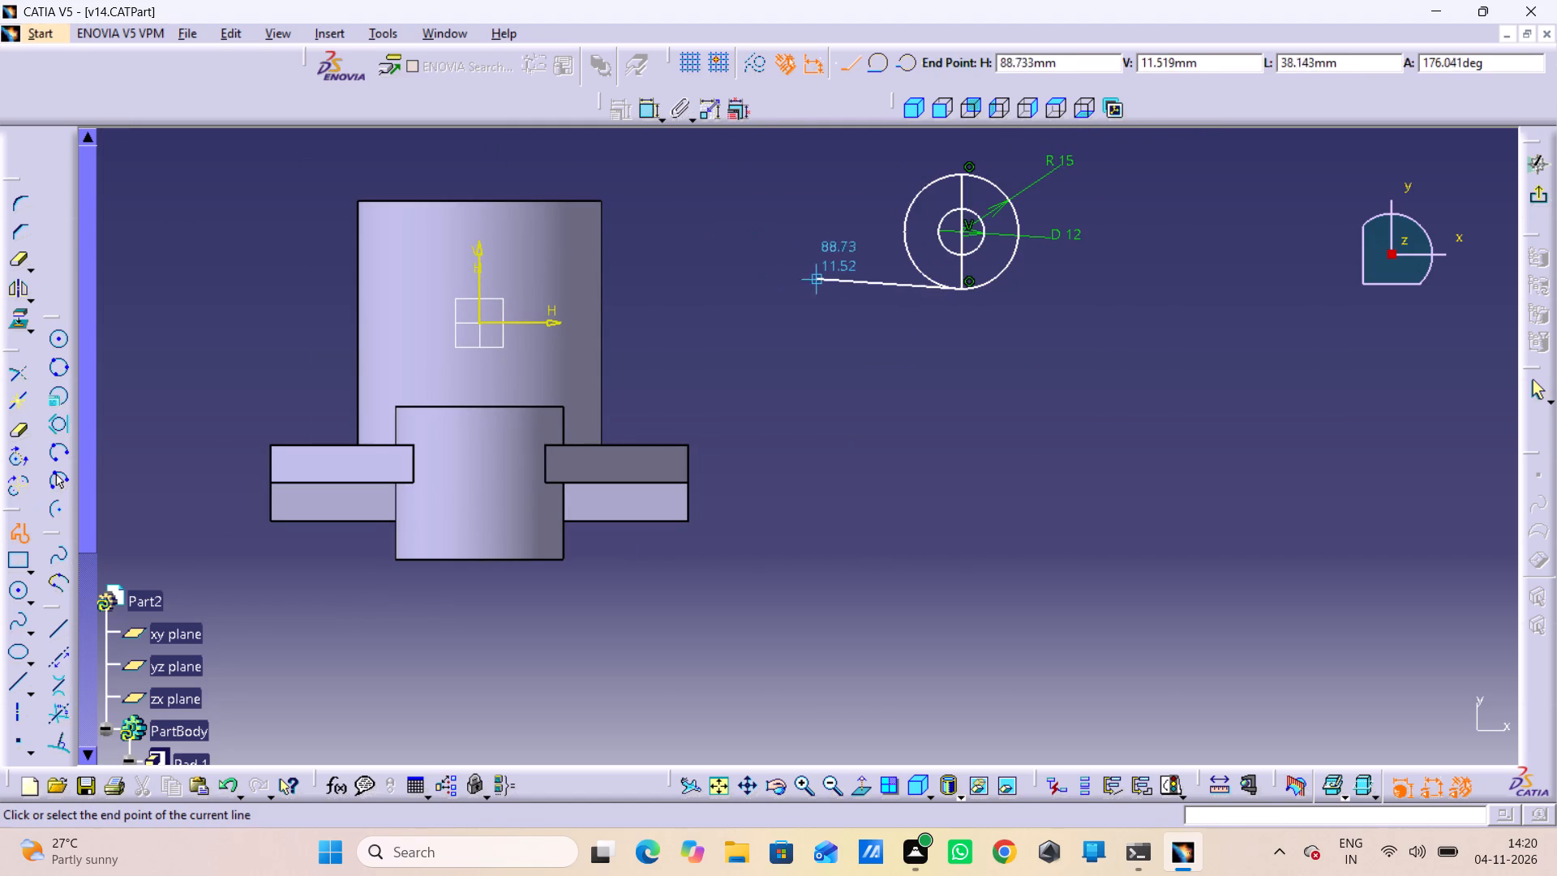
{"action": "left_click", "coordinate": [869, 282]}
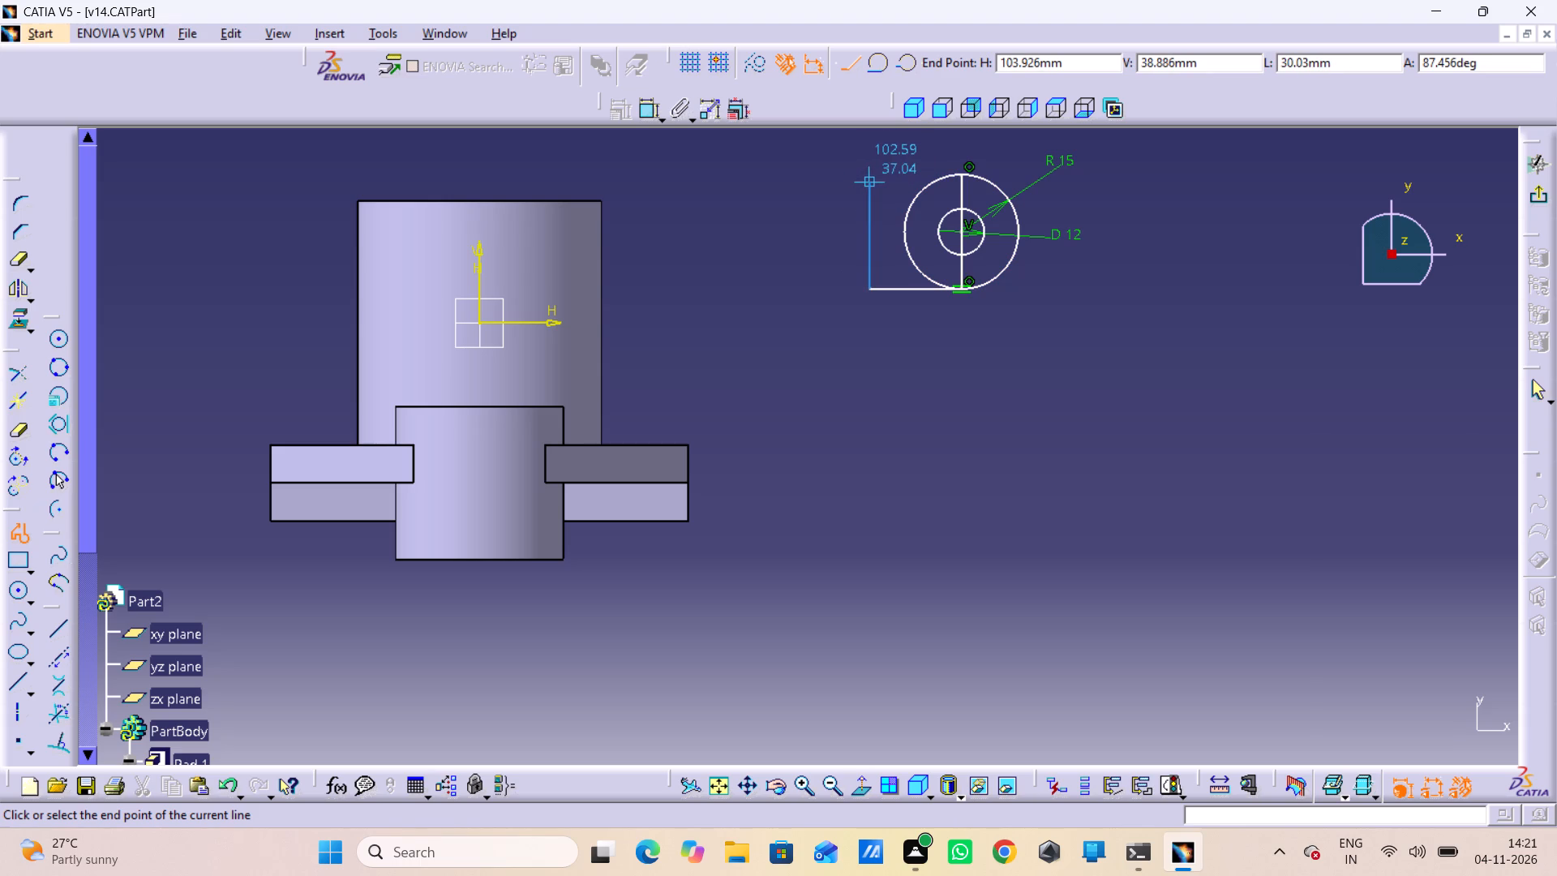
{"action": "left_click", "coordinate": [873, 178]}
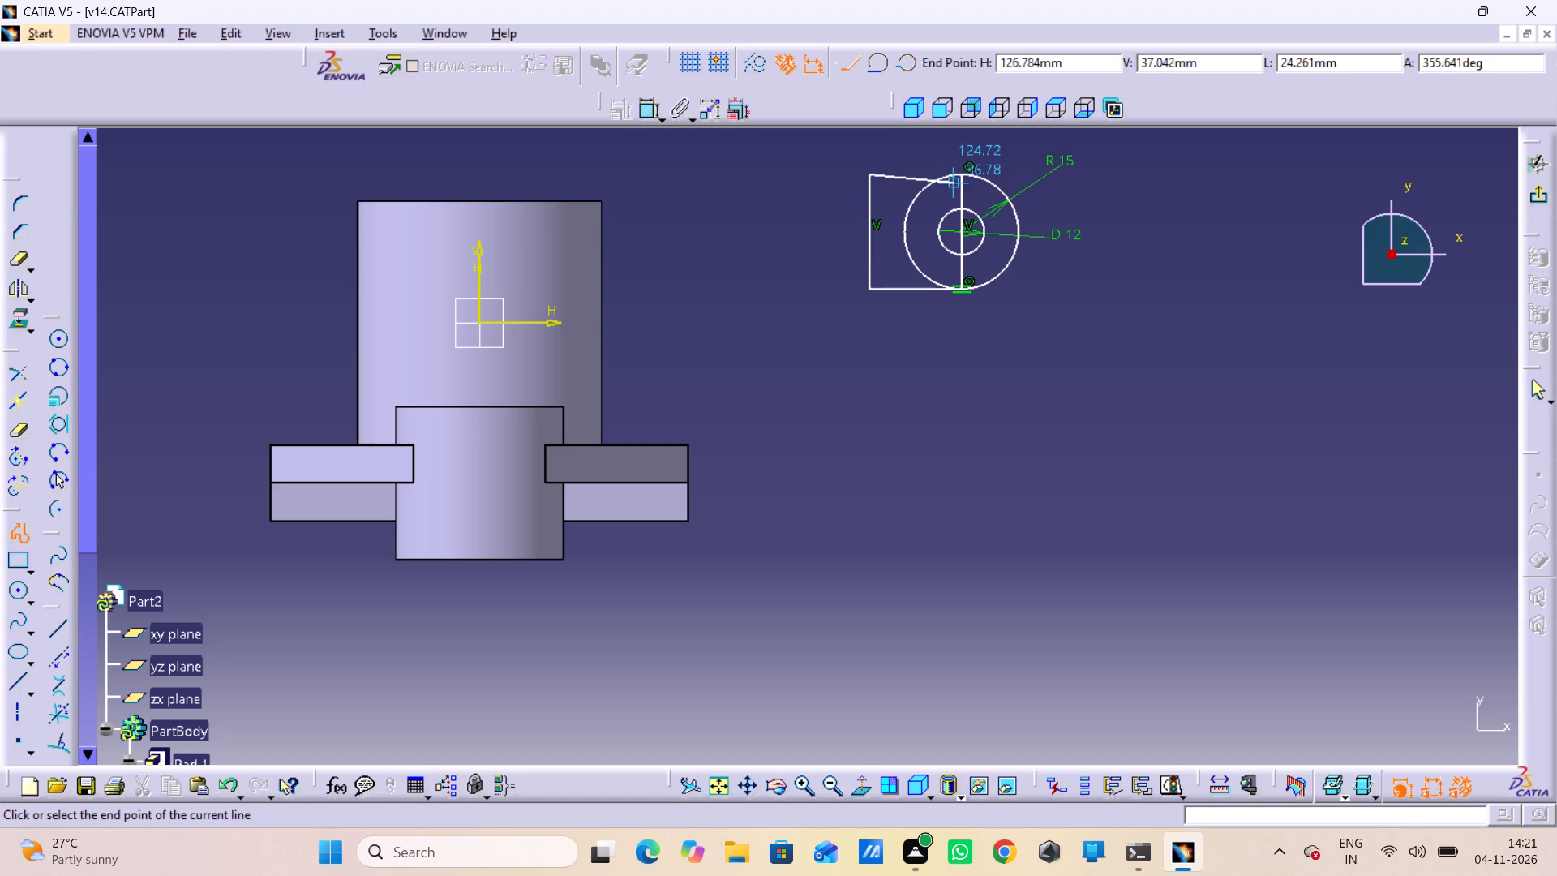
{"action": "left_click_drag", "start_coordinate": [959, 168], "coordinate": [961, 191]}
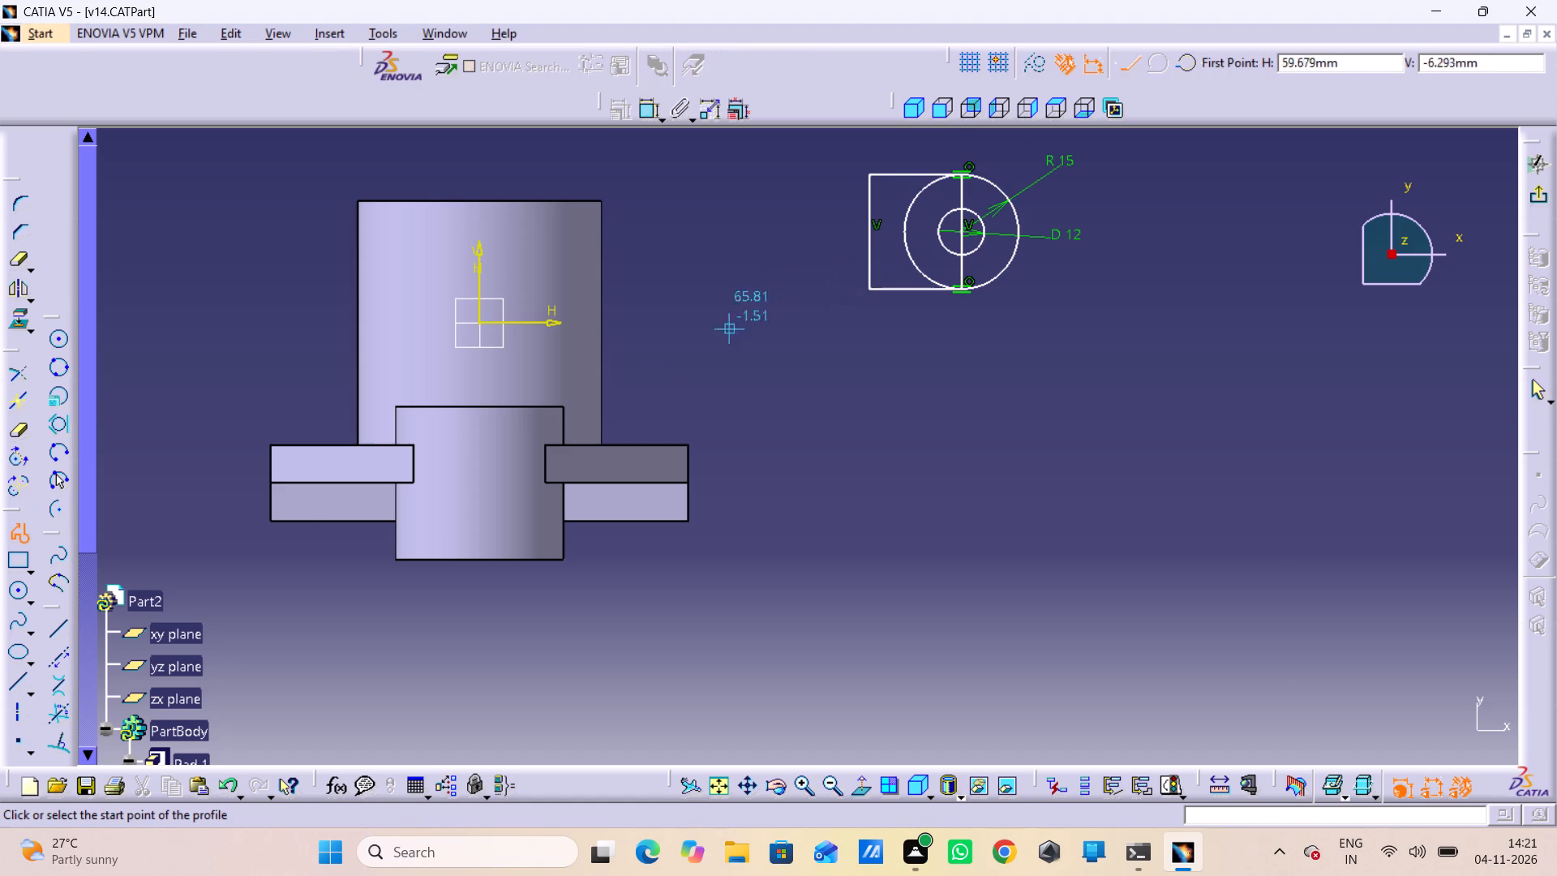
Quick-trim the half of the outer circle lying inside the rectangle, keeping the rounded outer end of the lug.
{"action": "double_click", "coordinate": [23, 431]}
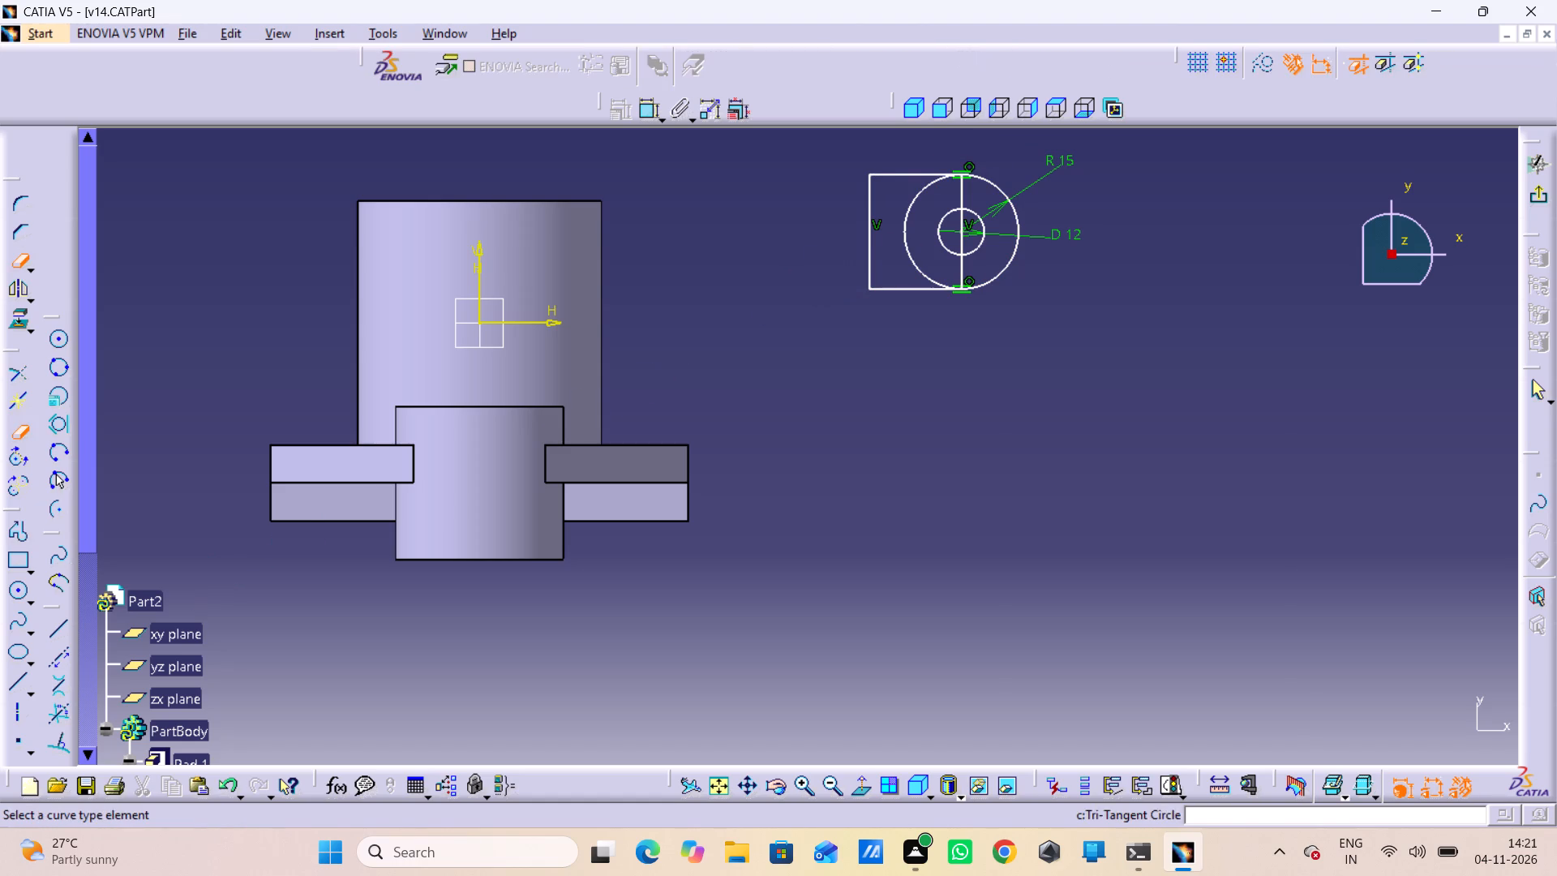
{"action": "left_click", "coordinate": [928, 190]}
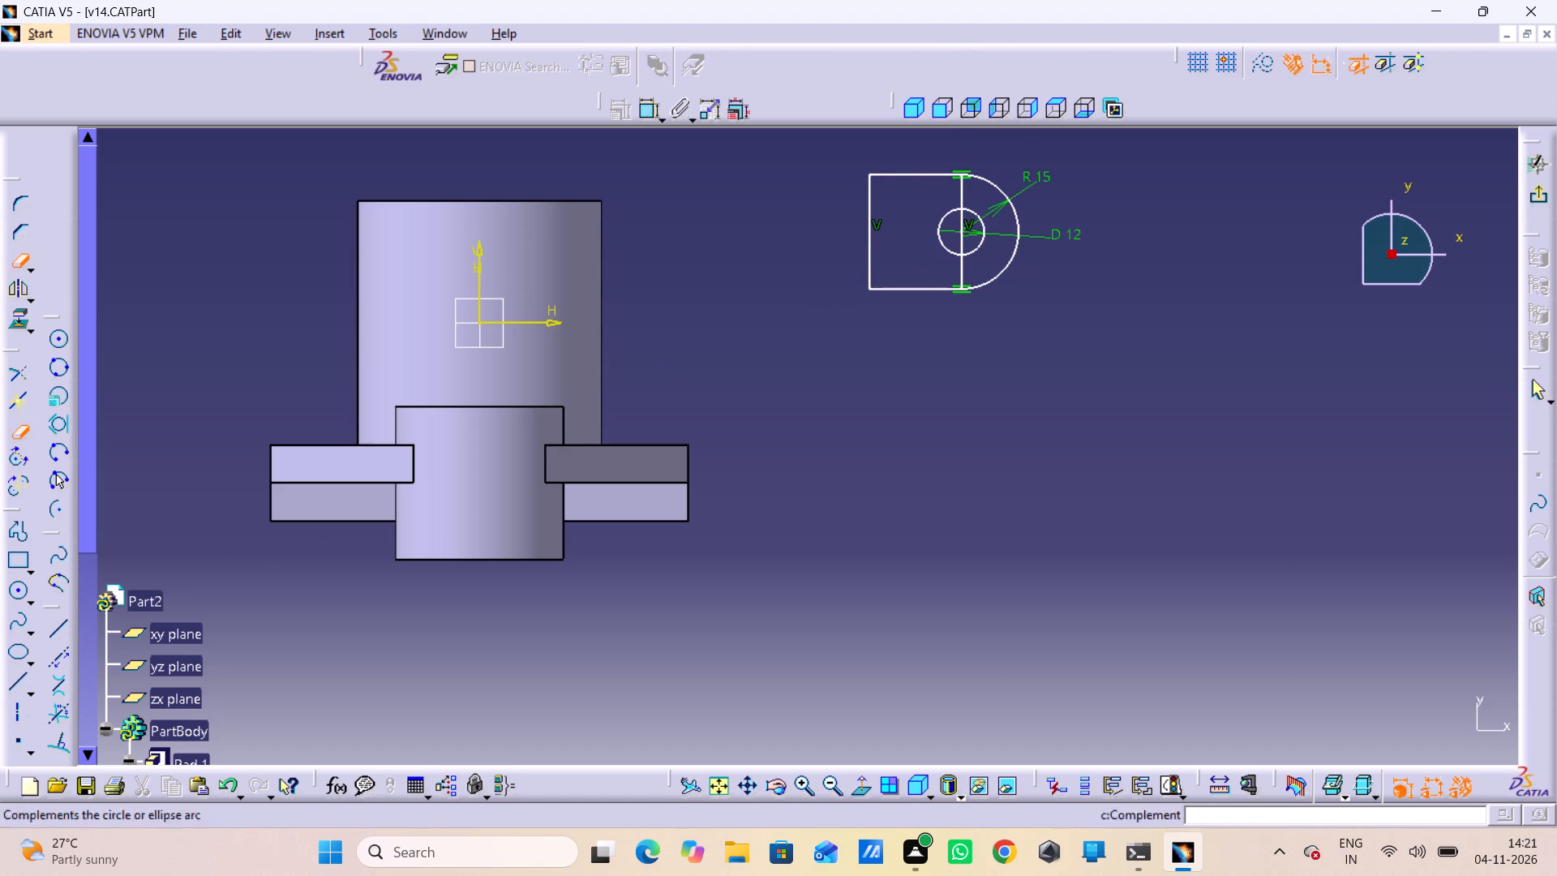
{"action": "left_click", "coordinate": [28, 432]}
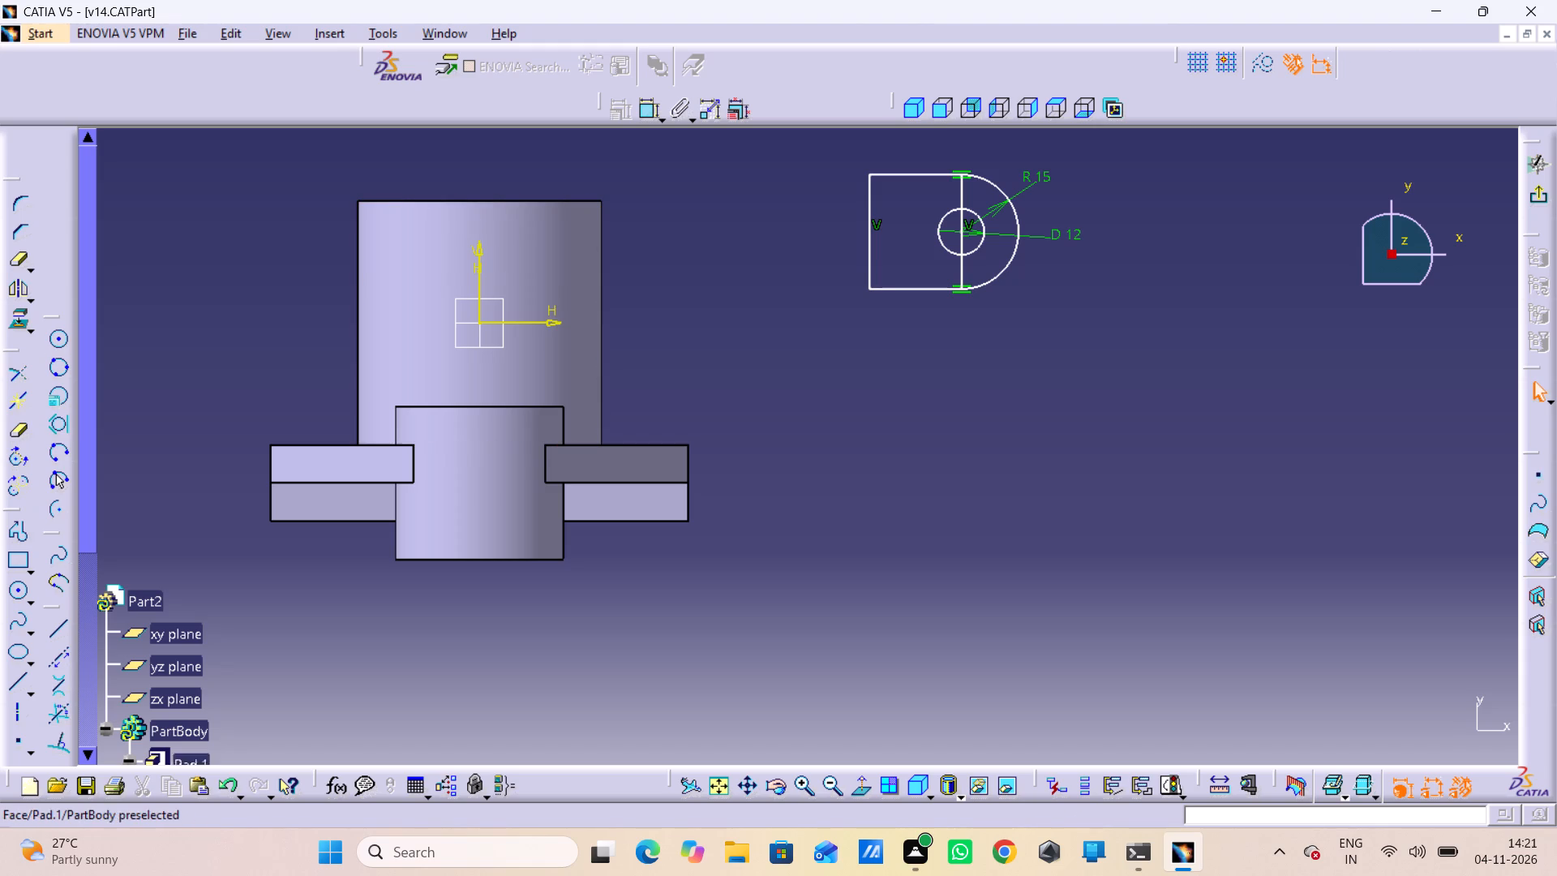
Delete the vertical line running through the centre of the 12 mm circle.
{"action": "double_click", "coordinate": [642, 103]}
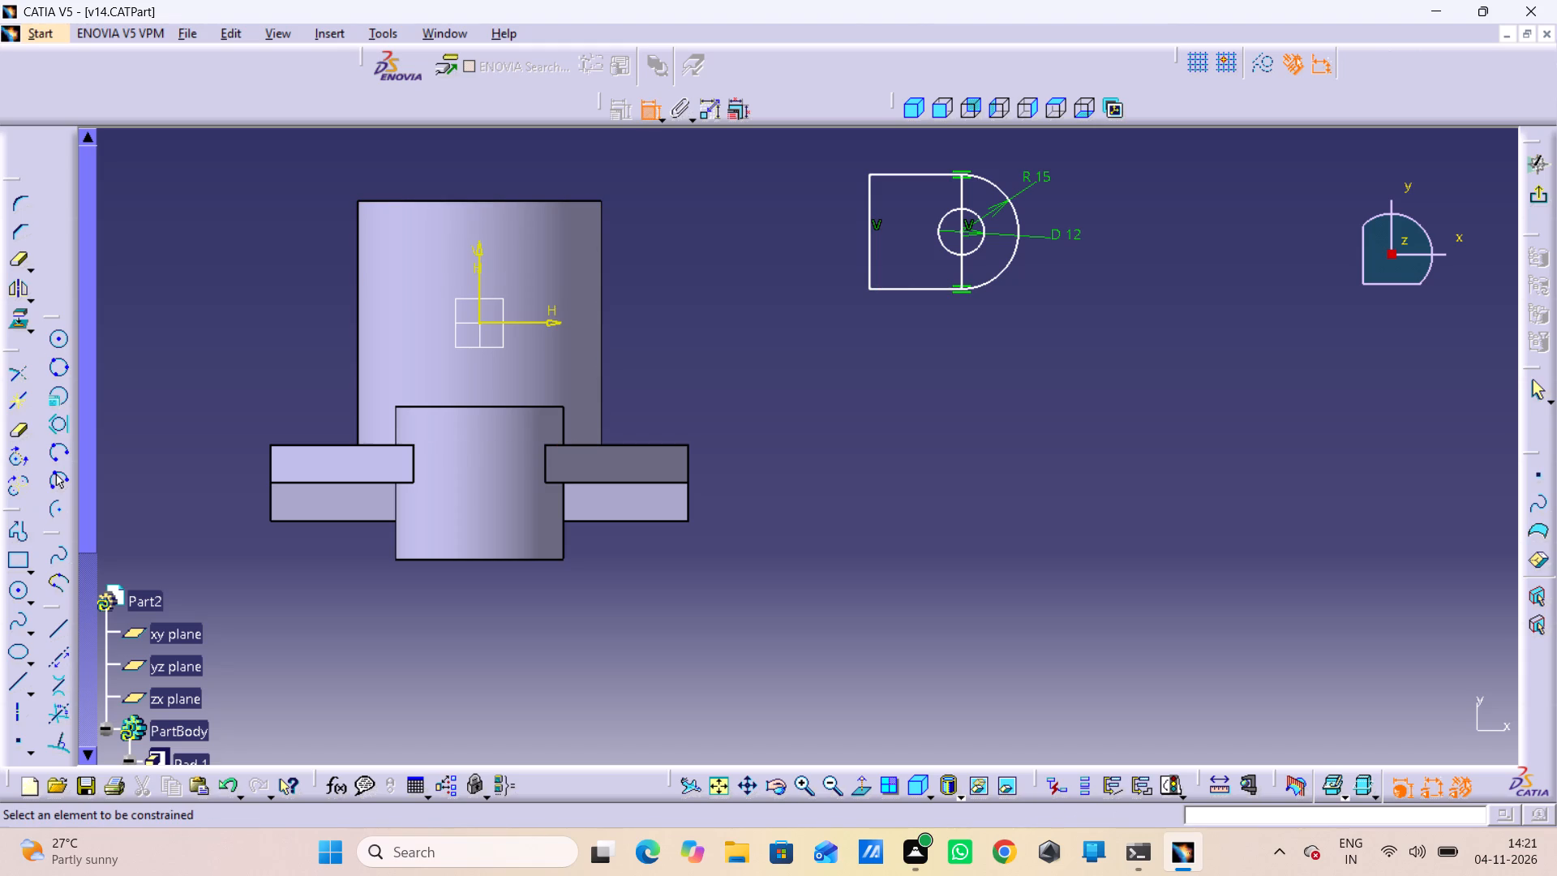
{"action": "right_click", "coordinate": [959, 250]}
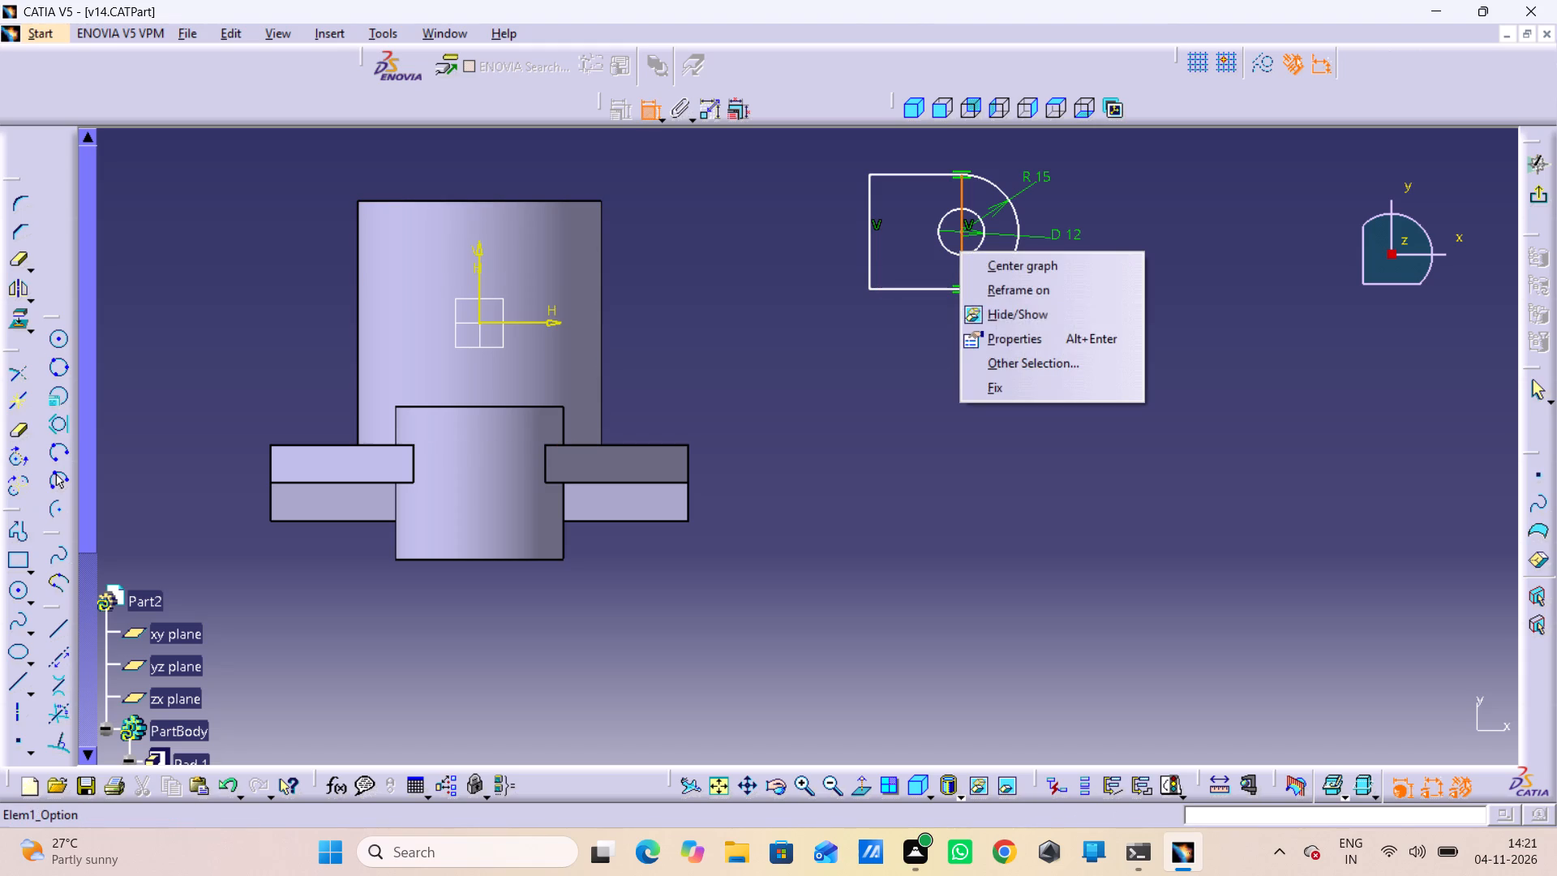
{"action": "left_click", "coordinate": [760, 289]}
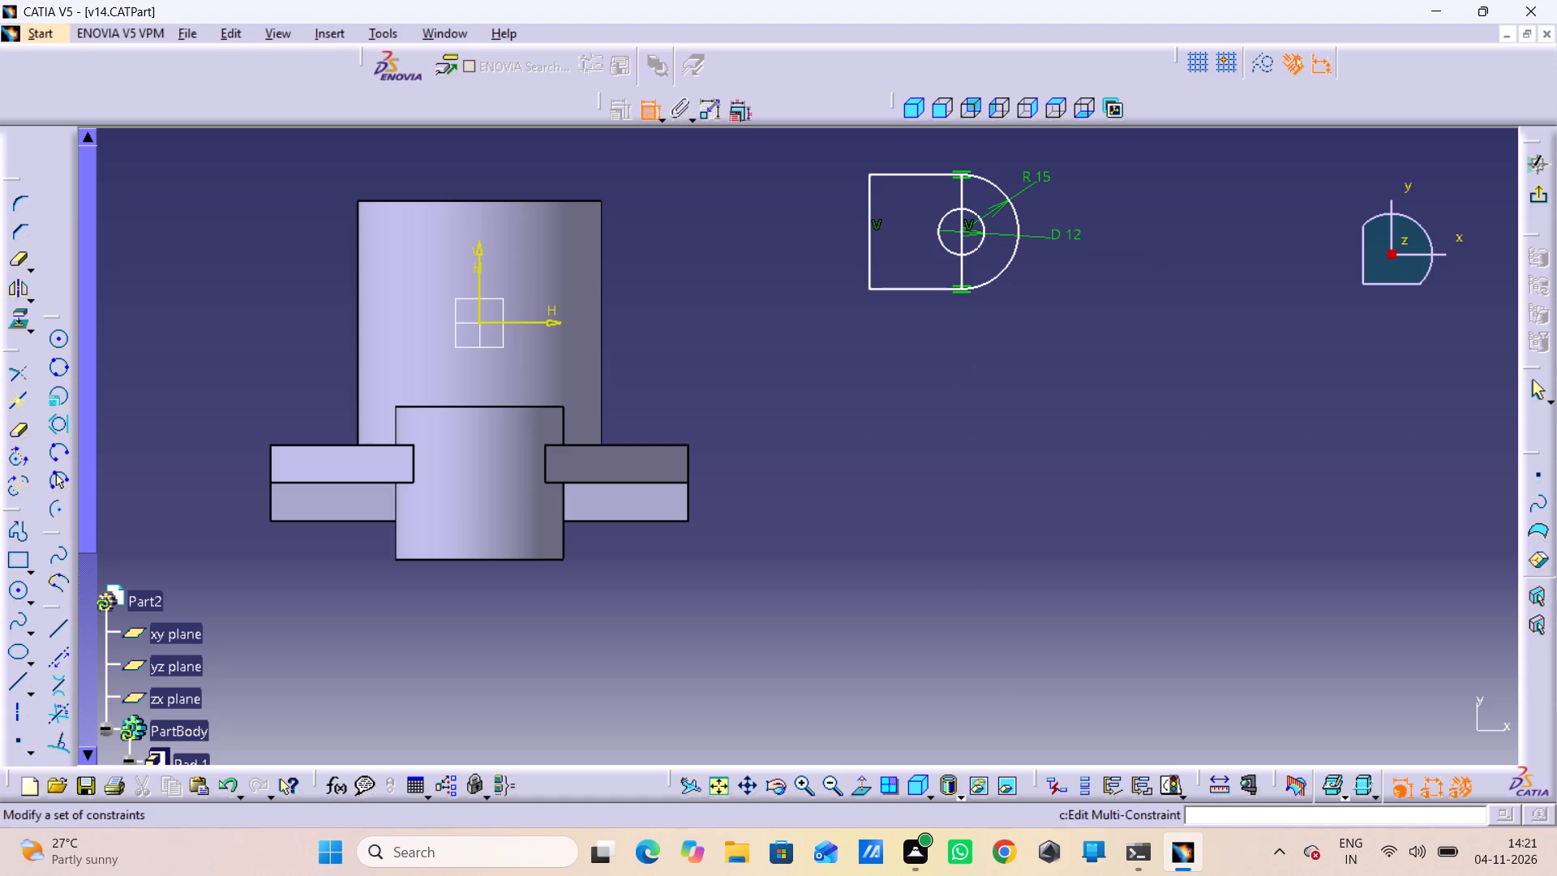
{"action": "left_click", "coordinate": [653, 114]}
{"action": "right_click", "coordinate": [959, 204]}
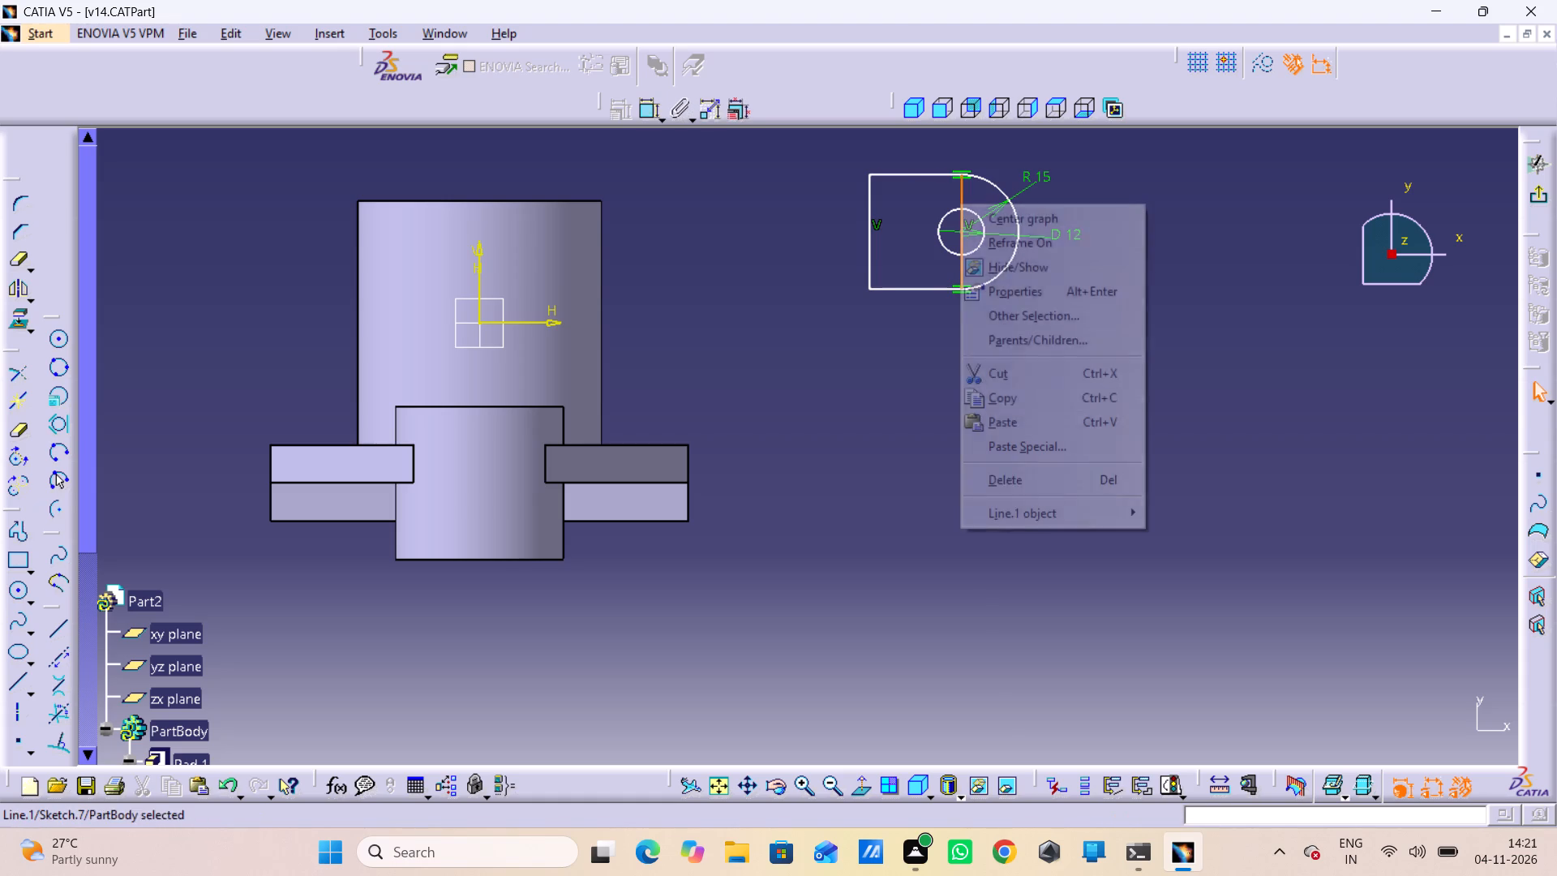
{"action": "left_click", "coordinate": [1061, 483]}
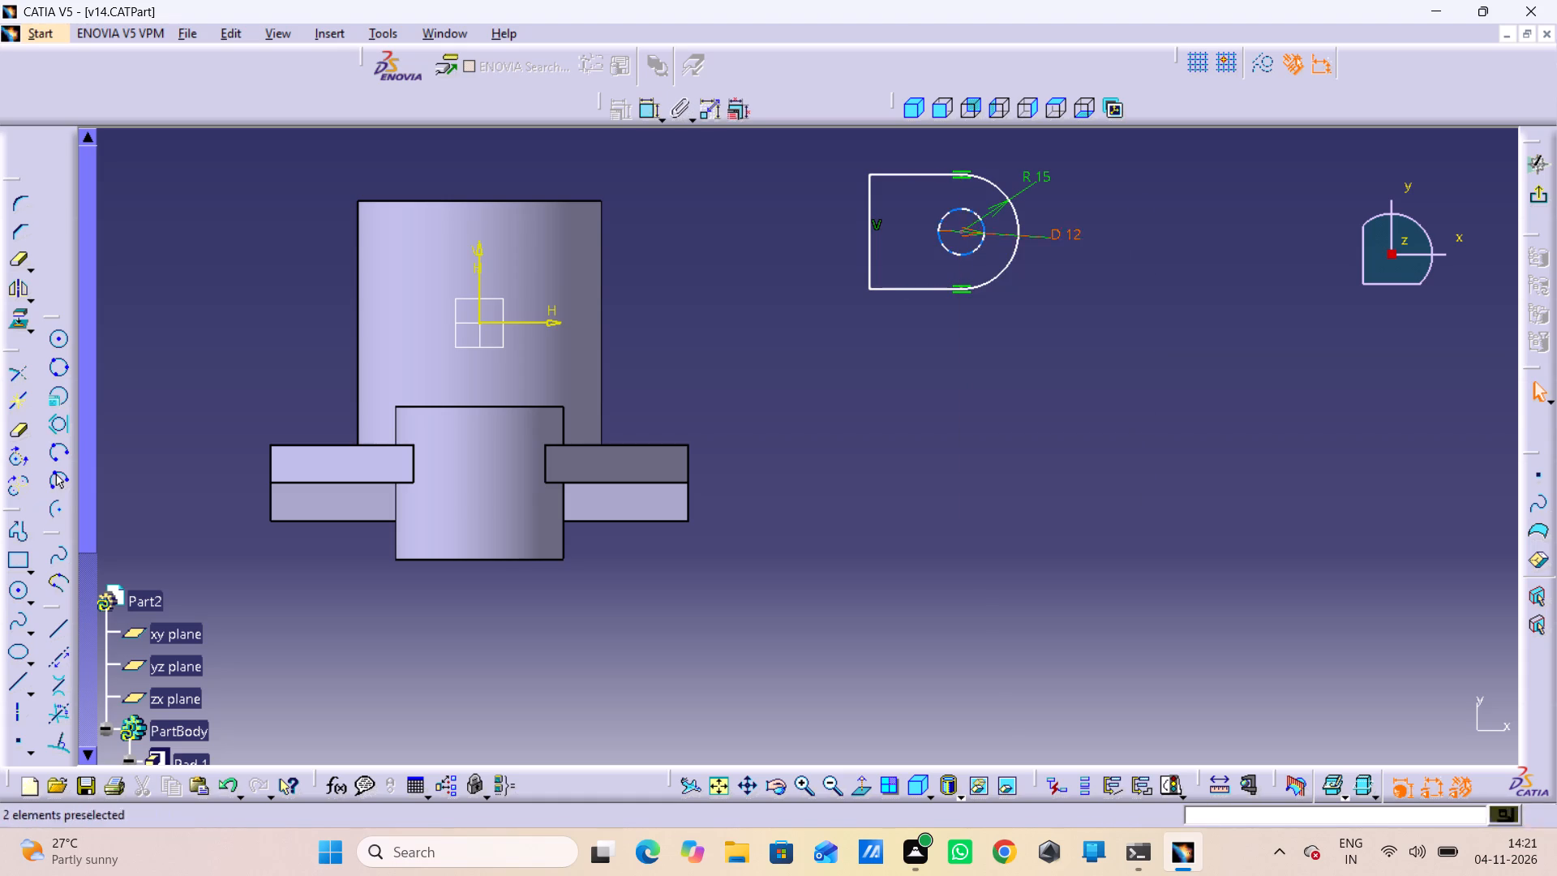
Dimension the length of the lug profile's lower horizontal line.
{"action": "double_click", "coordinate": [653, 104]}
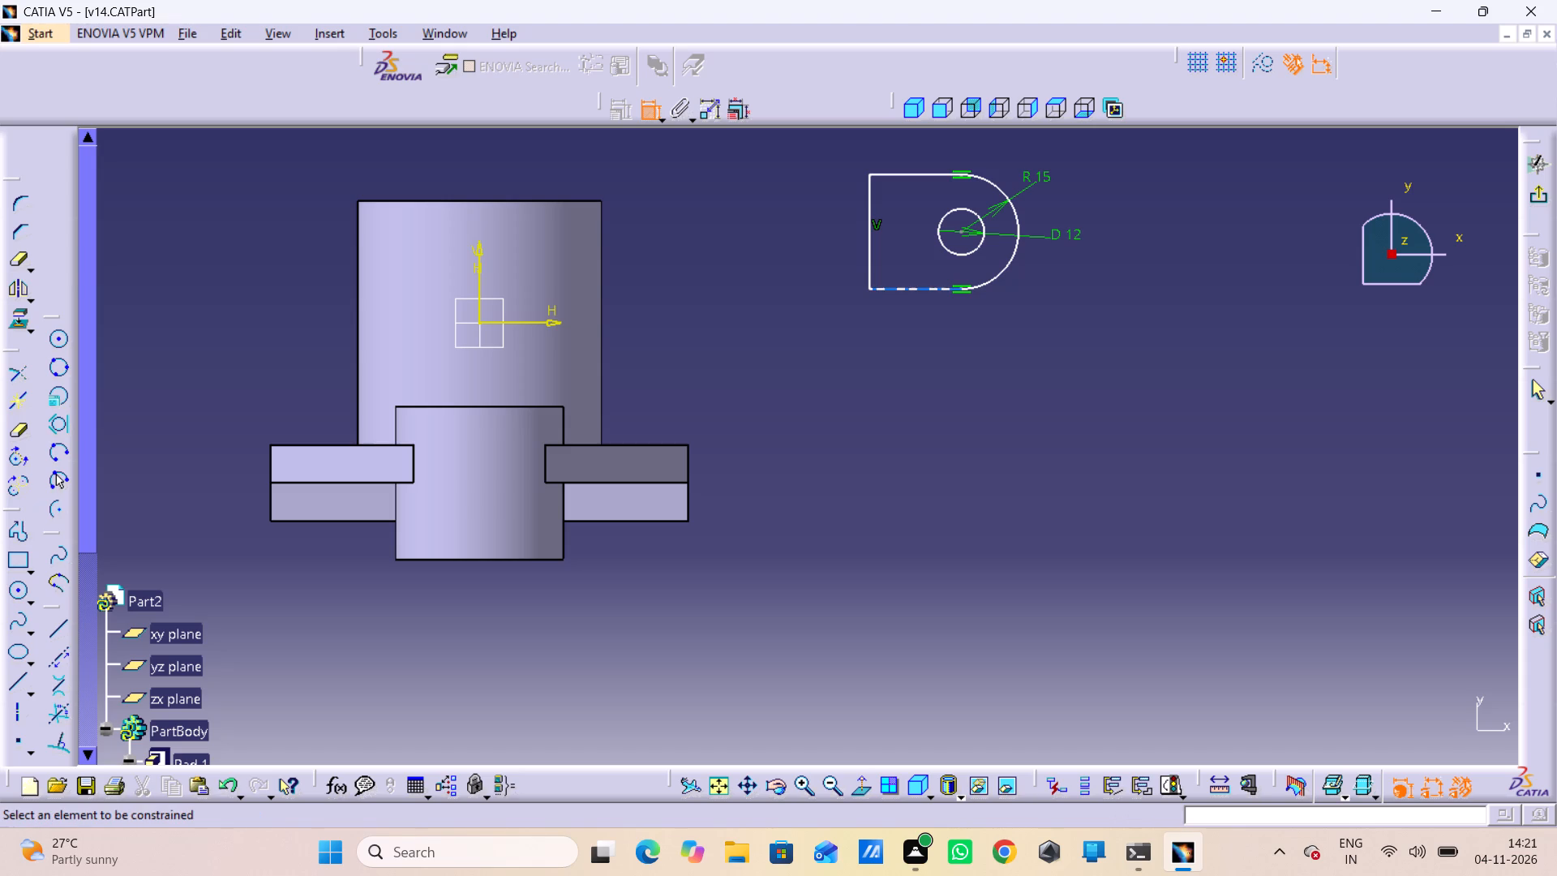
{"action": "left_click", "coordinate": [935, 286]}
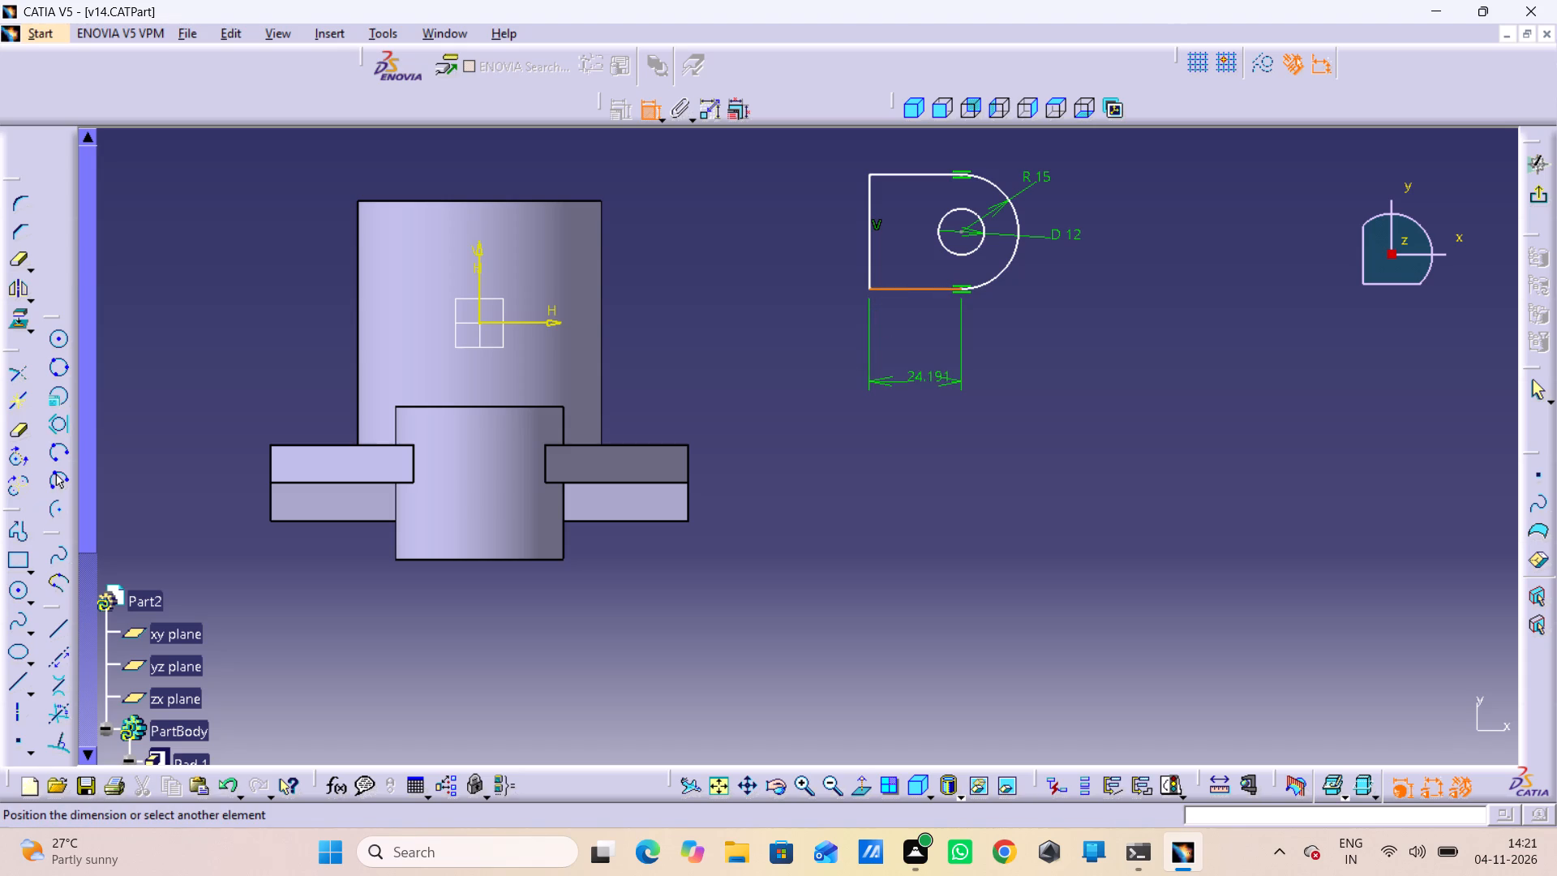
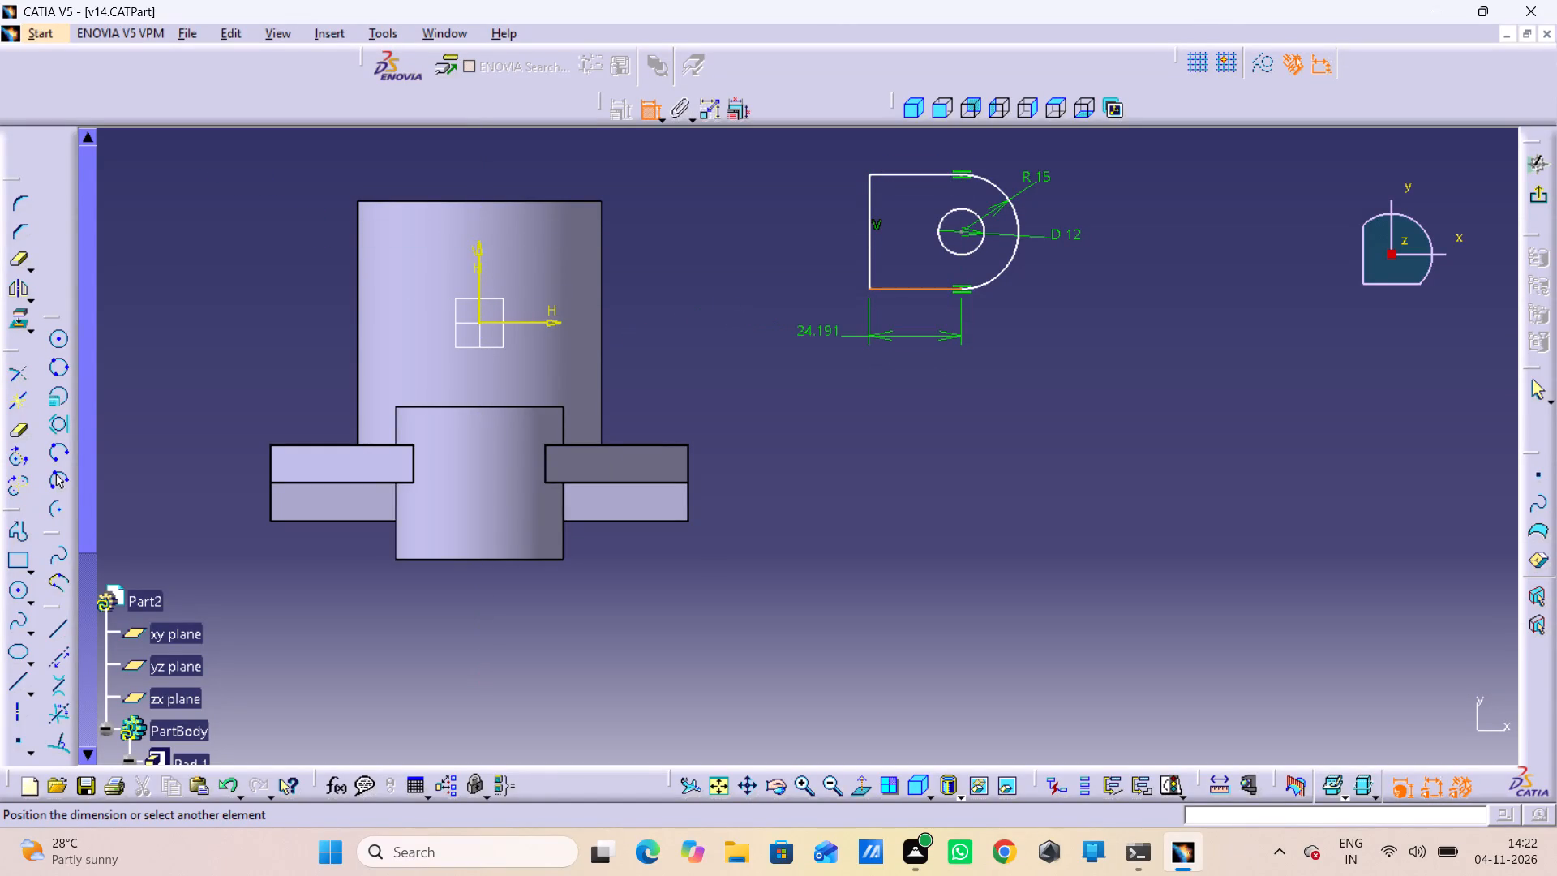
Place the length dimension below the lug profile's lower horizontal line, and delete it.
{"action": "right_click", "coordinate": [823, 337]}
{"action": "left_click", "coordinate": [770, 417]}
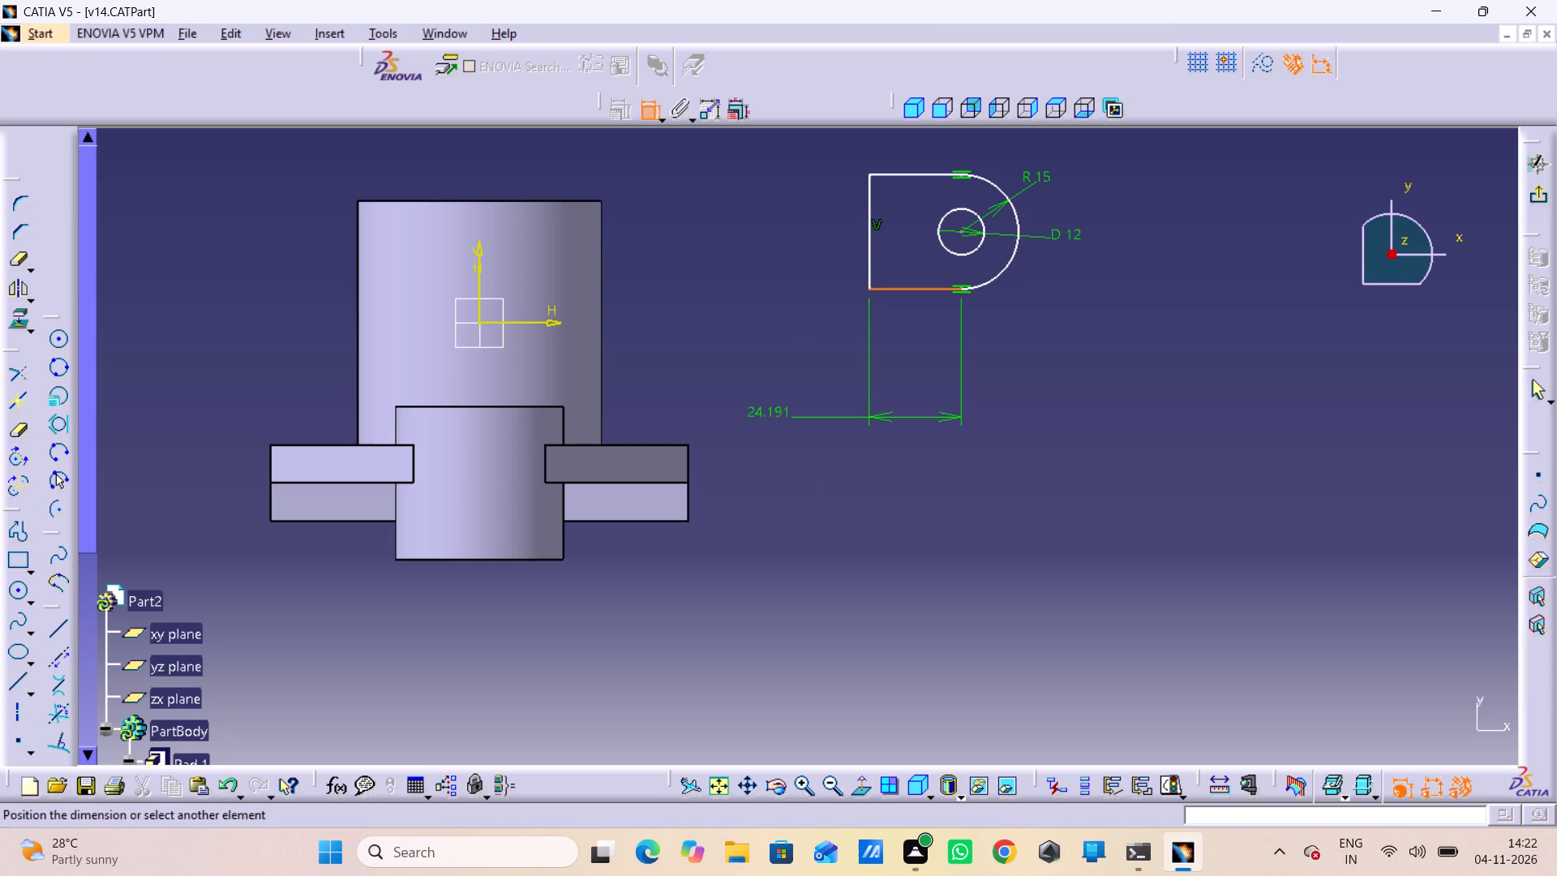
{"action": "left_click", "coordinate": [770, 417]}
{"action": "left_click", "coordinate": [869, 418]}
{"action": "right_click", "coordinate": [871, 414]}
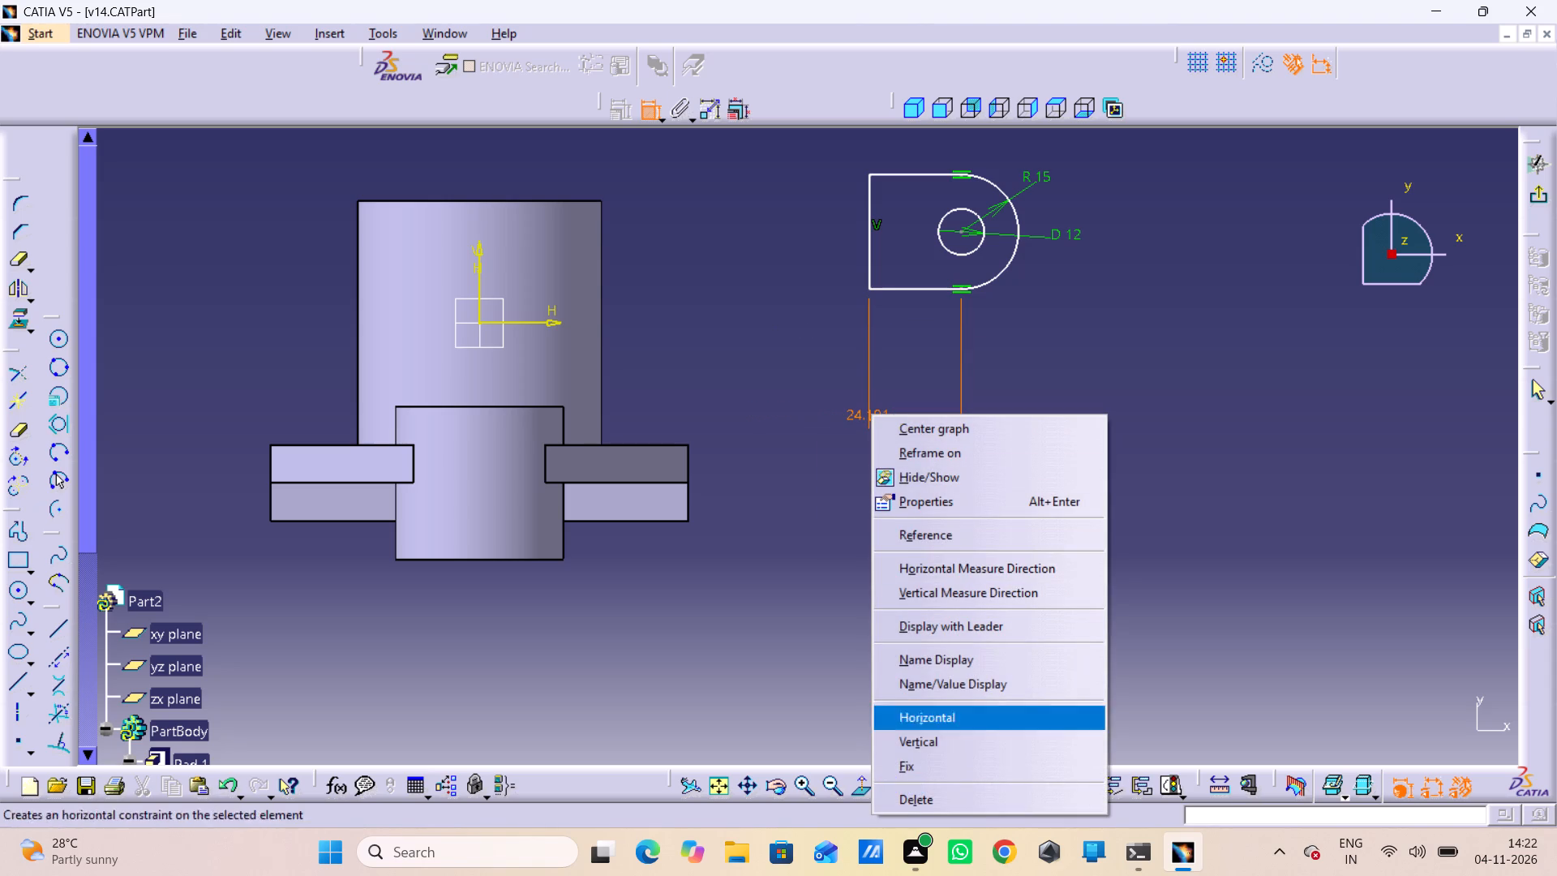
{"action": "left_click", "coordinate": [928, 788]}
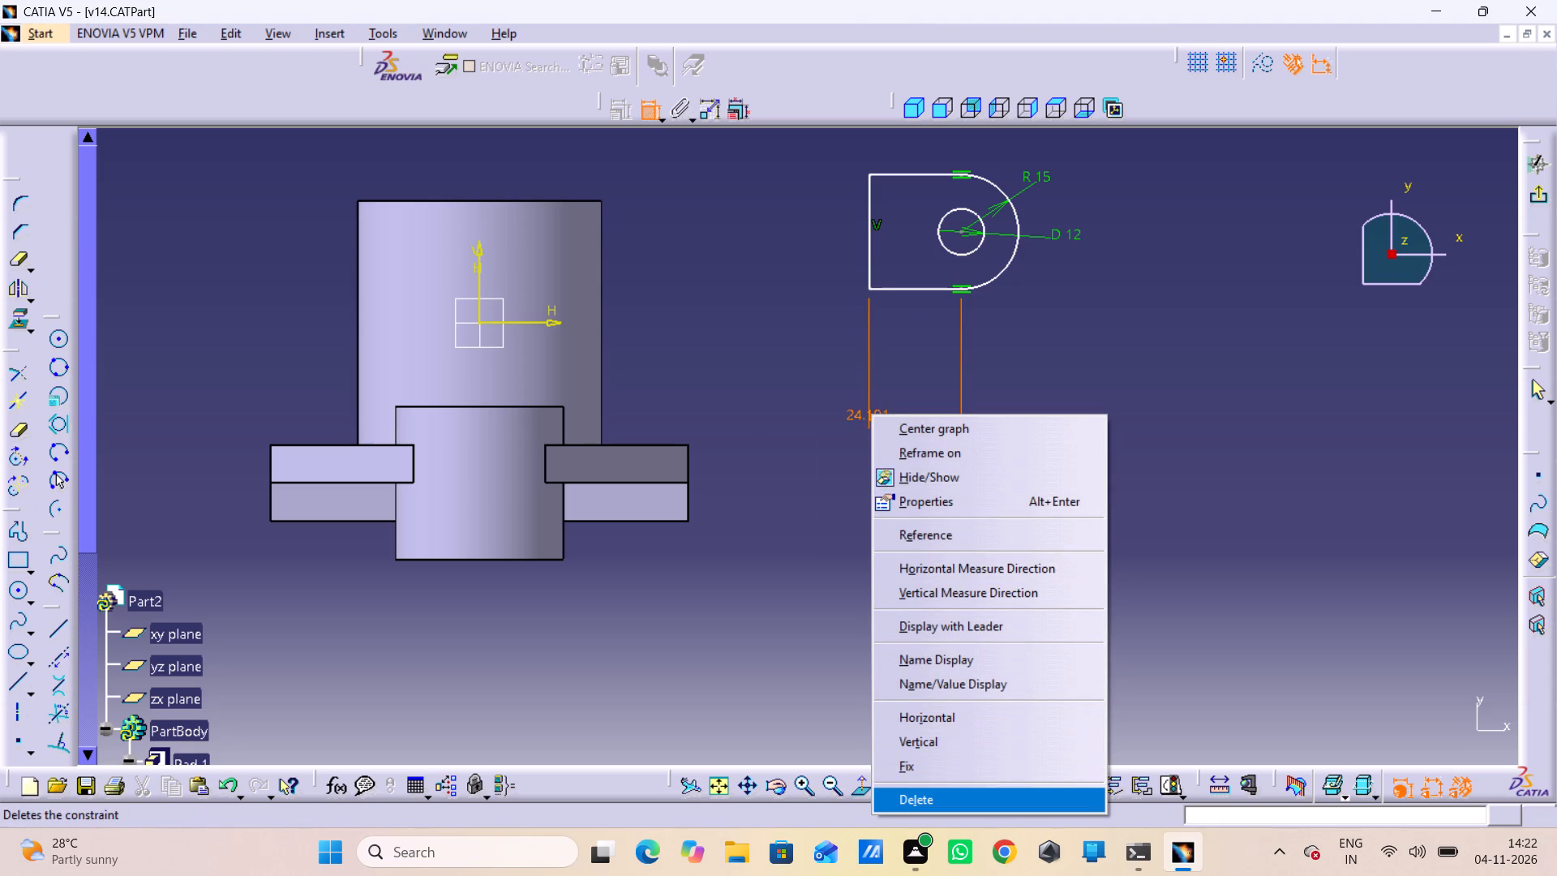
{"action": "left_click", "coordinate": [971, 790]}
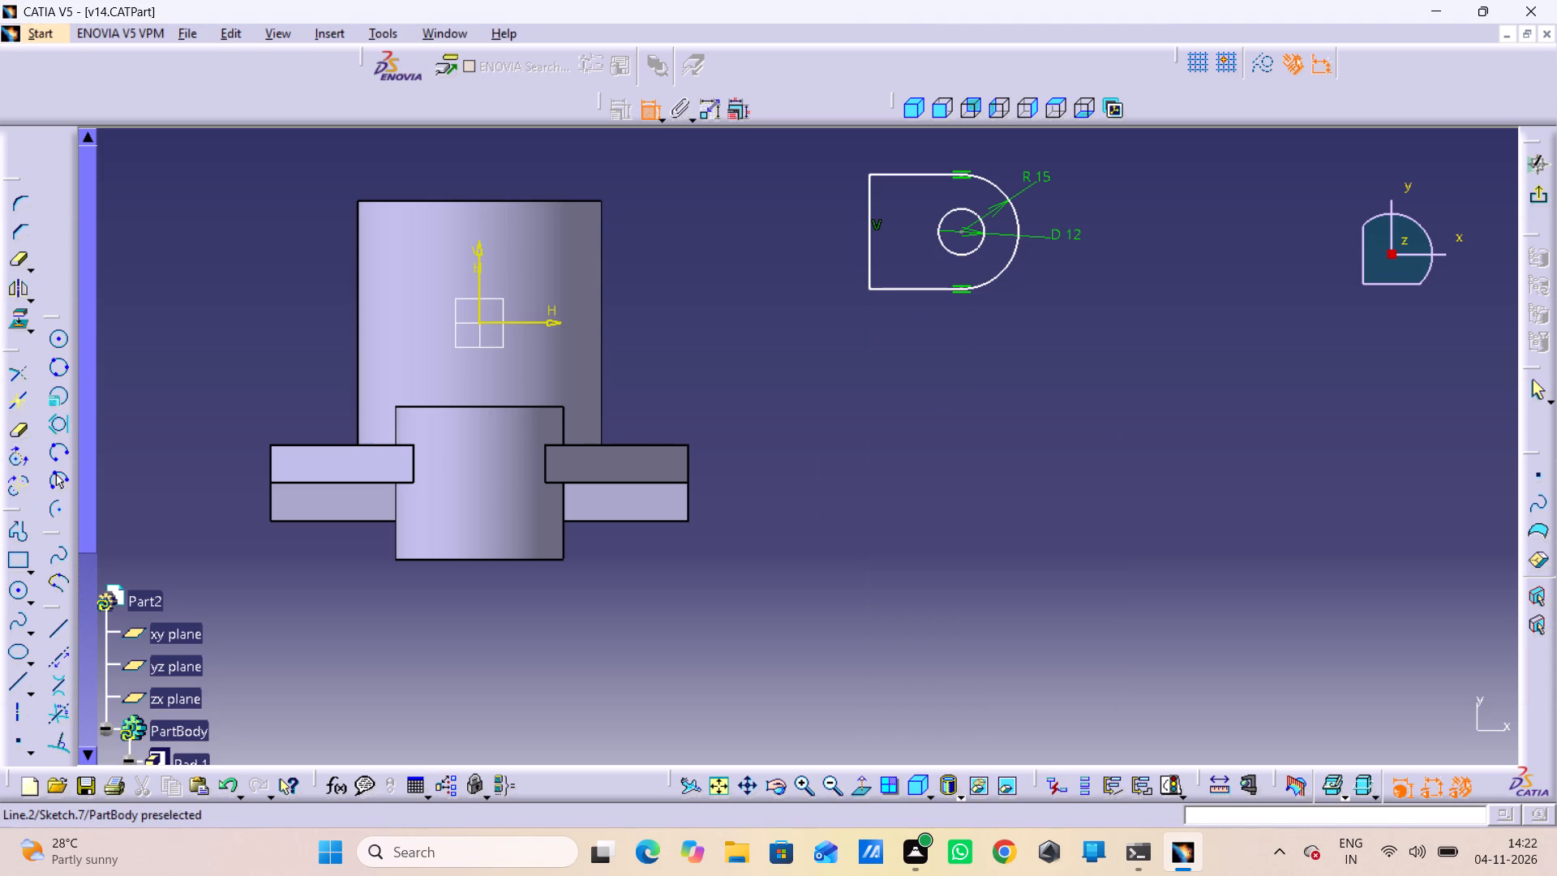
Apply horizontal constraints to the lower and upper straight lines of the lug profile.
{"action": "left_click", "coordinate": [934, 290]}
{"action": "right_click", "coordinate": [955, 347]}
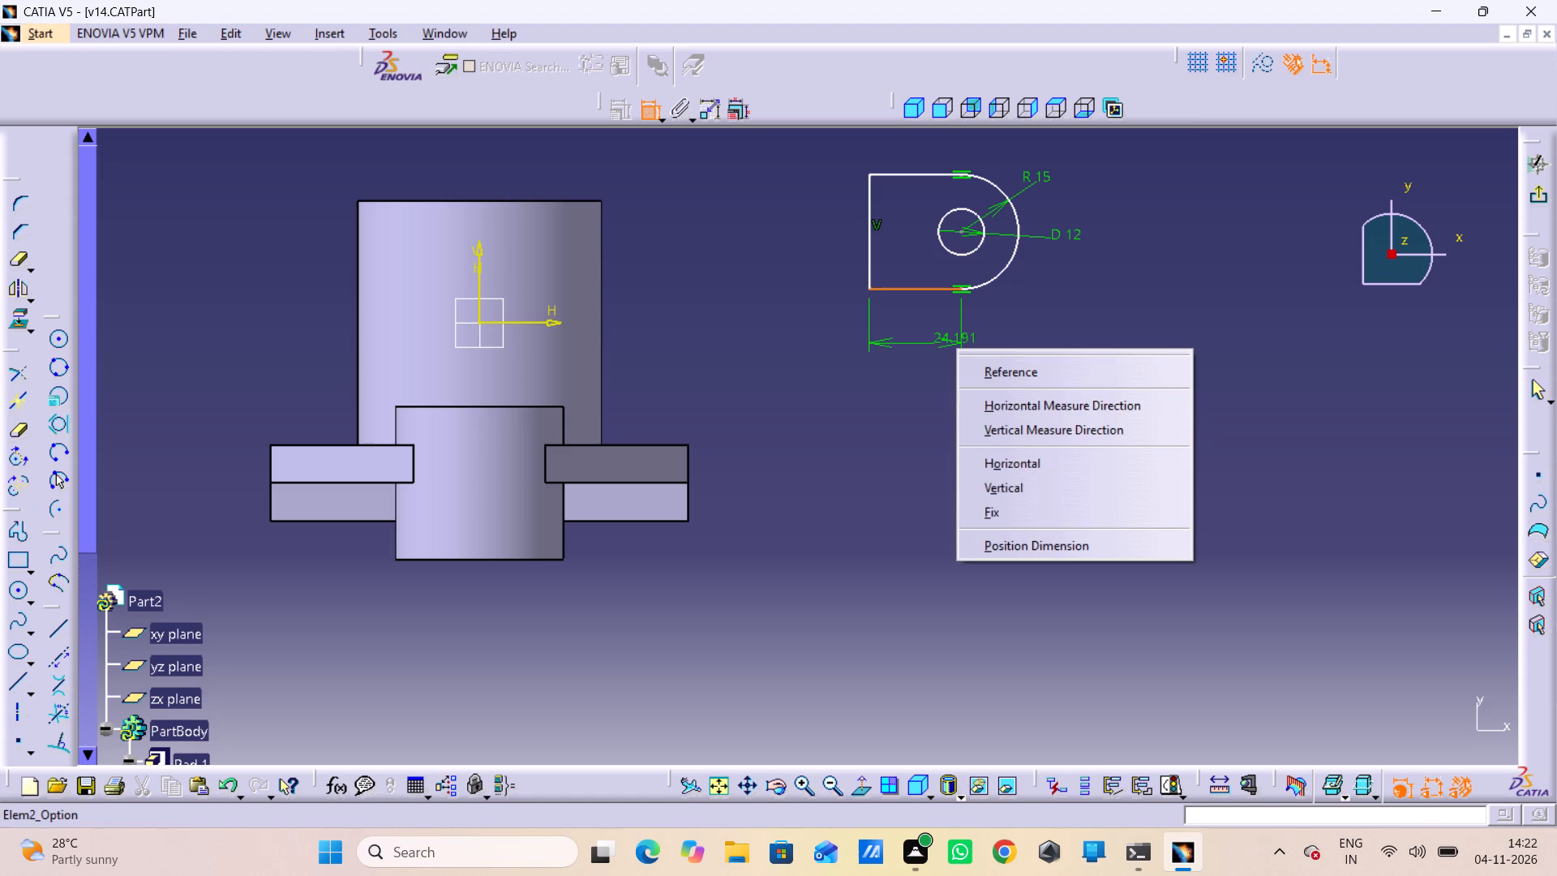
{"action": "left_click", "coordinate": [1008, 470]}
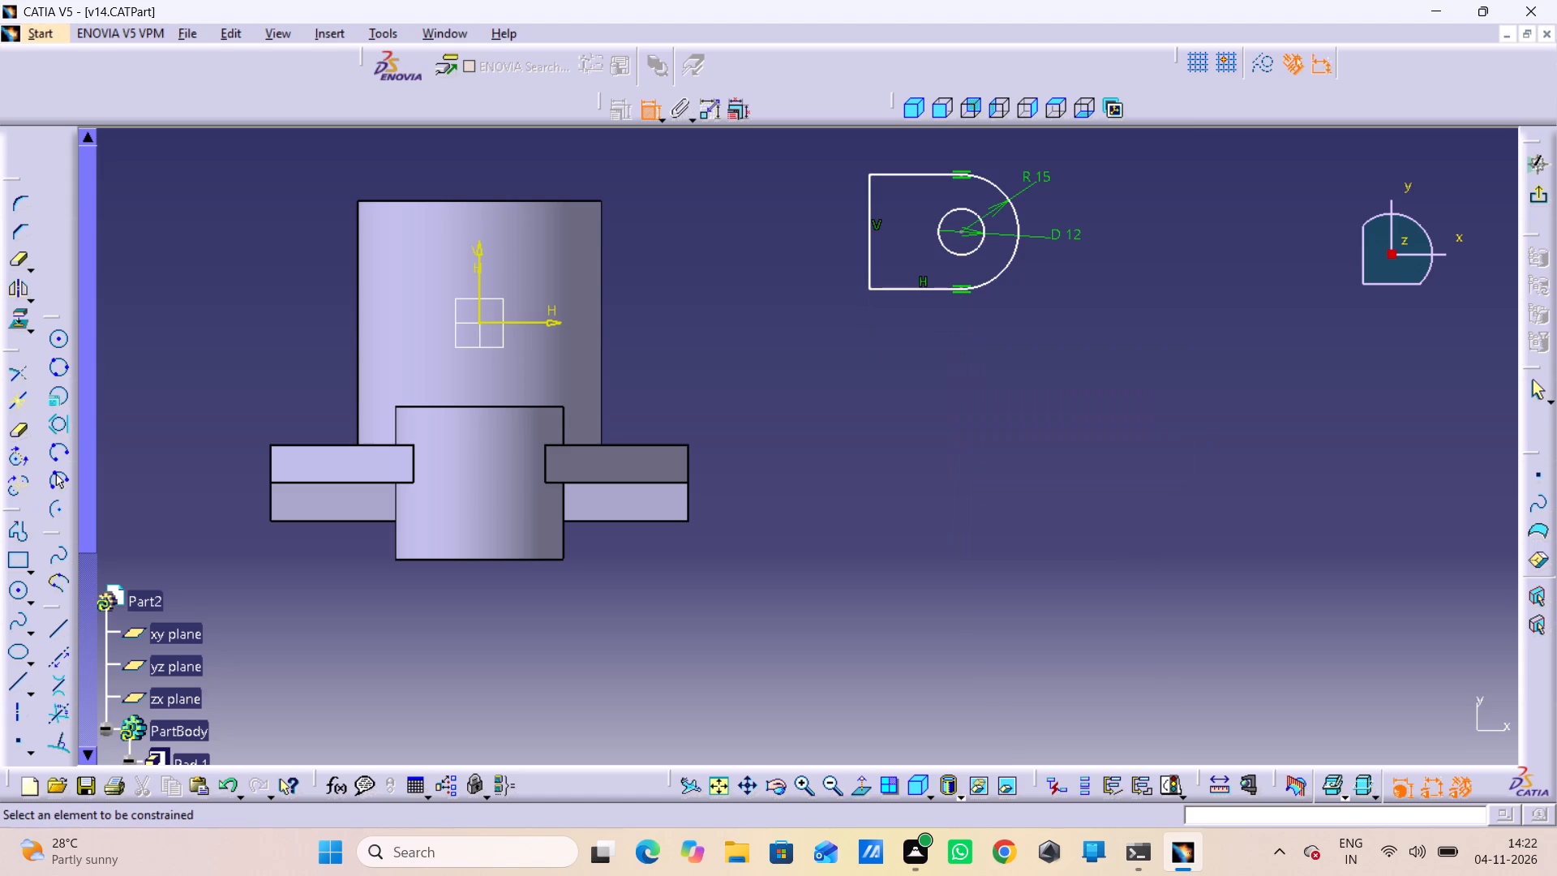
{"action": "right_click", "coordinate": [910, 177]}
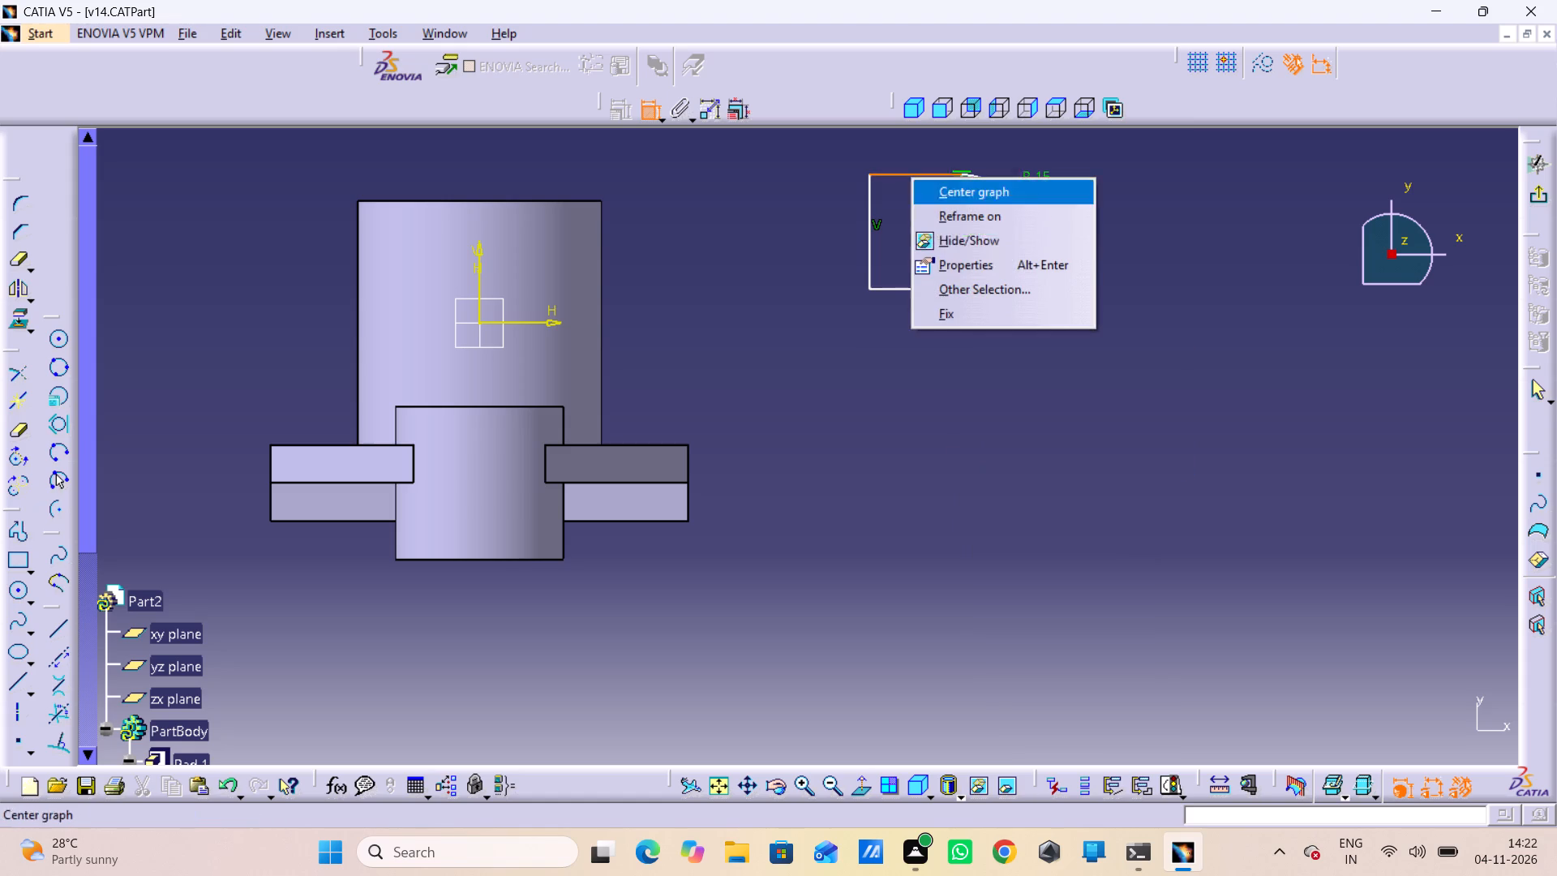
{"action": "double_click", "coordinate": [905, 172]}
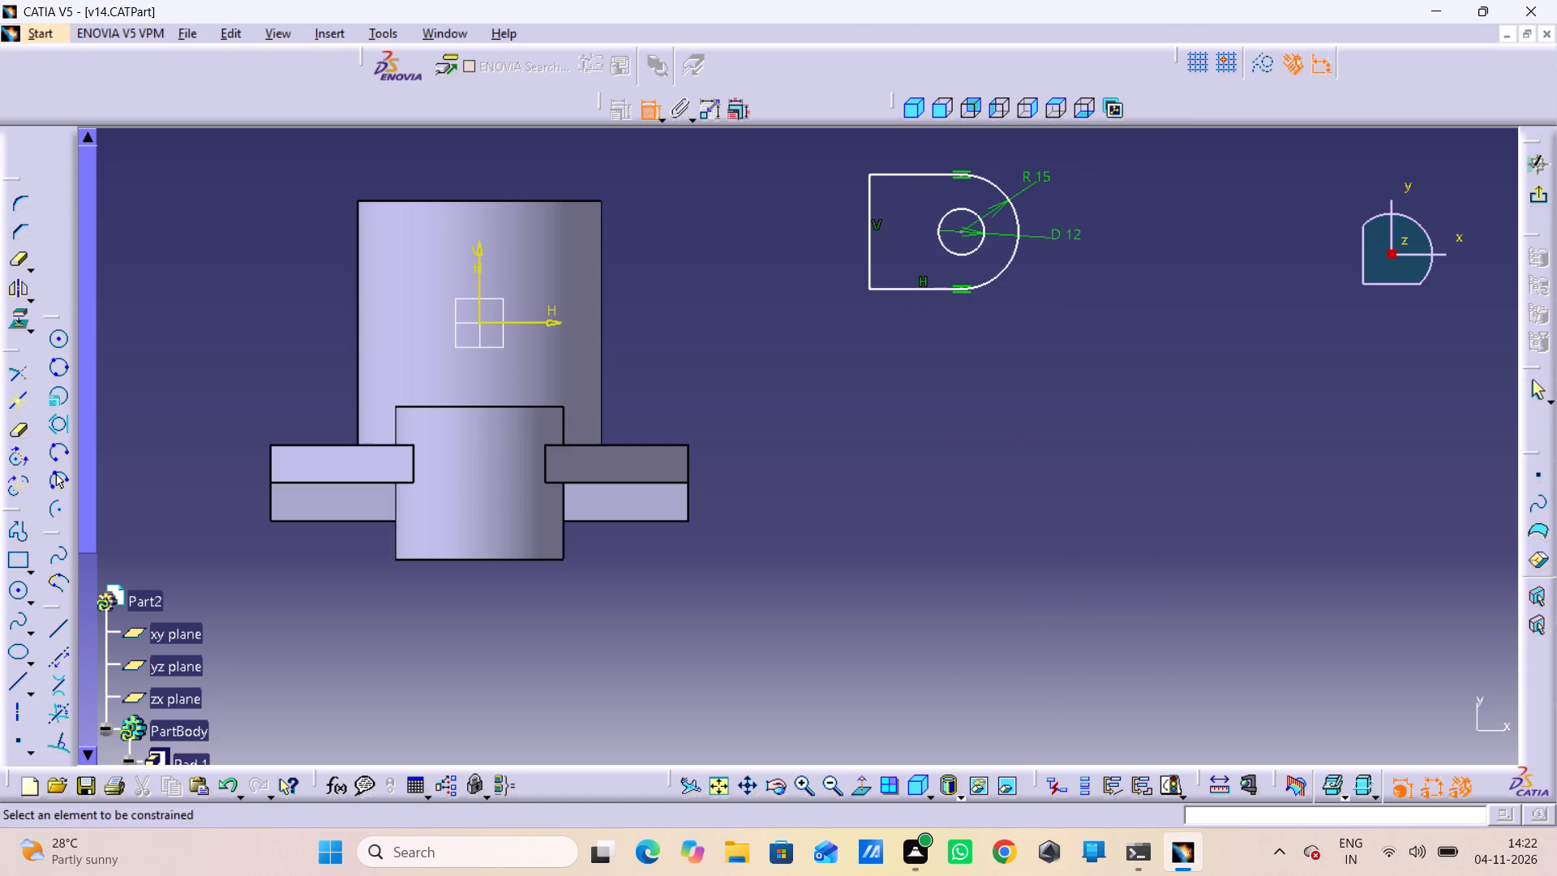
{"action": "left_click", "coordinate": [909, 178]}
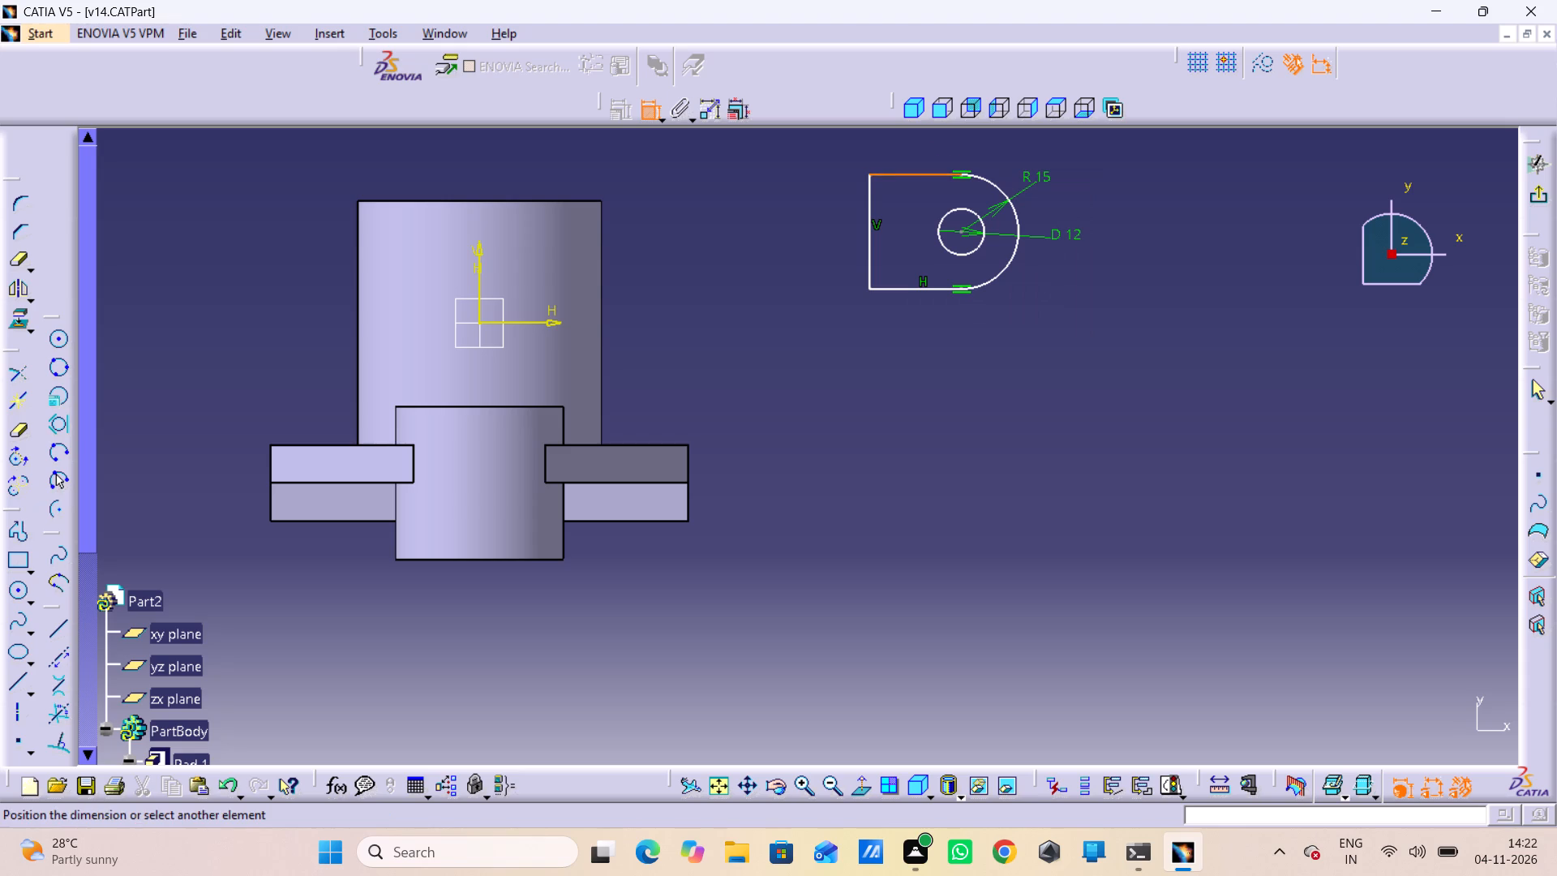
{"action": "right_click", "coordinate": [913, 181]}
{"action": "left_click", "coordinate": [992, 301]}
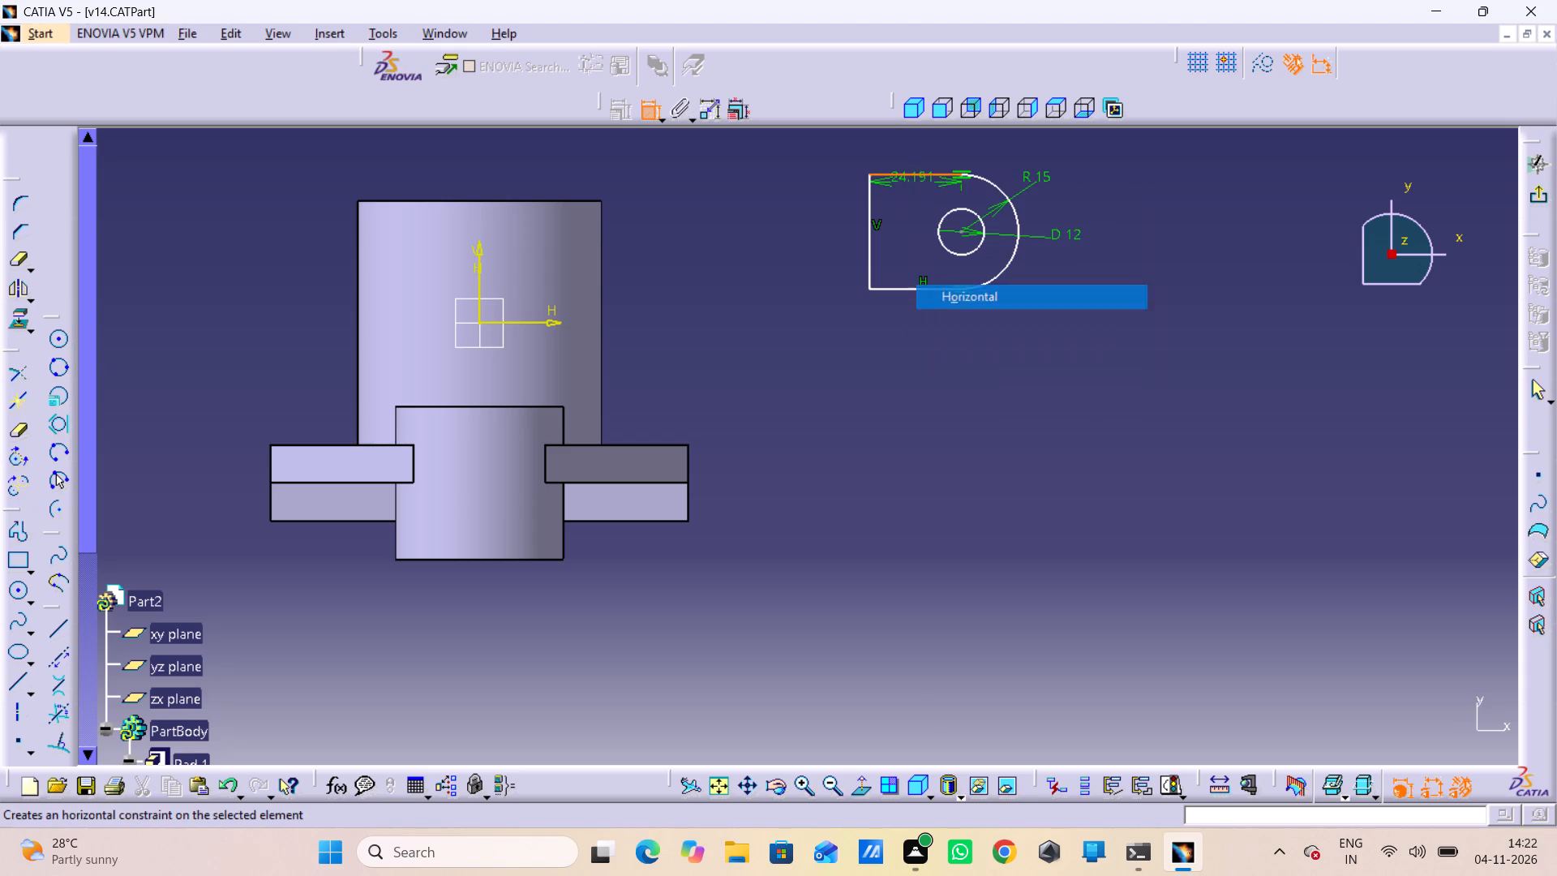
Make the lug profile's vertical line coincident with the adjacent outer side edge of the half-cylinder.
{"action": "left_click", "coordinate": [866, 268]}
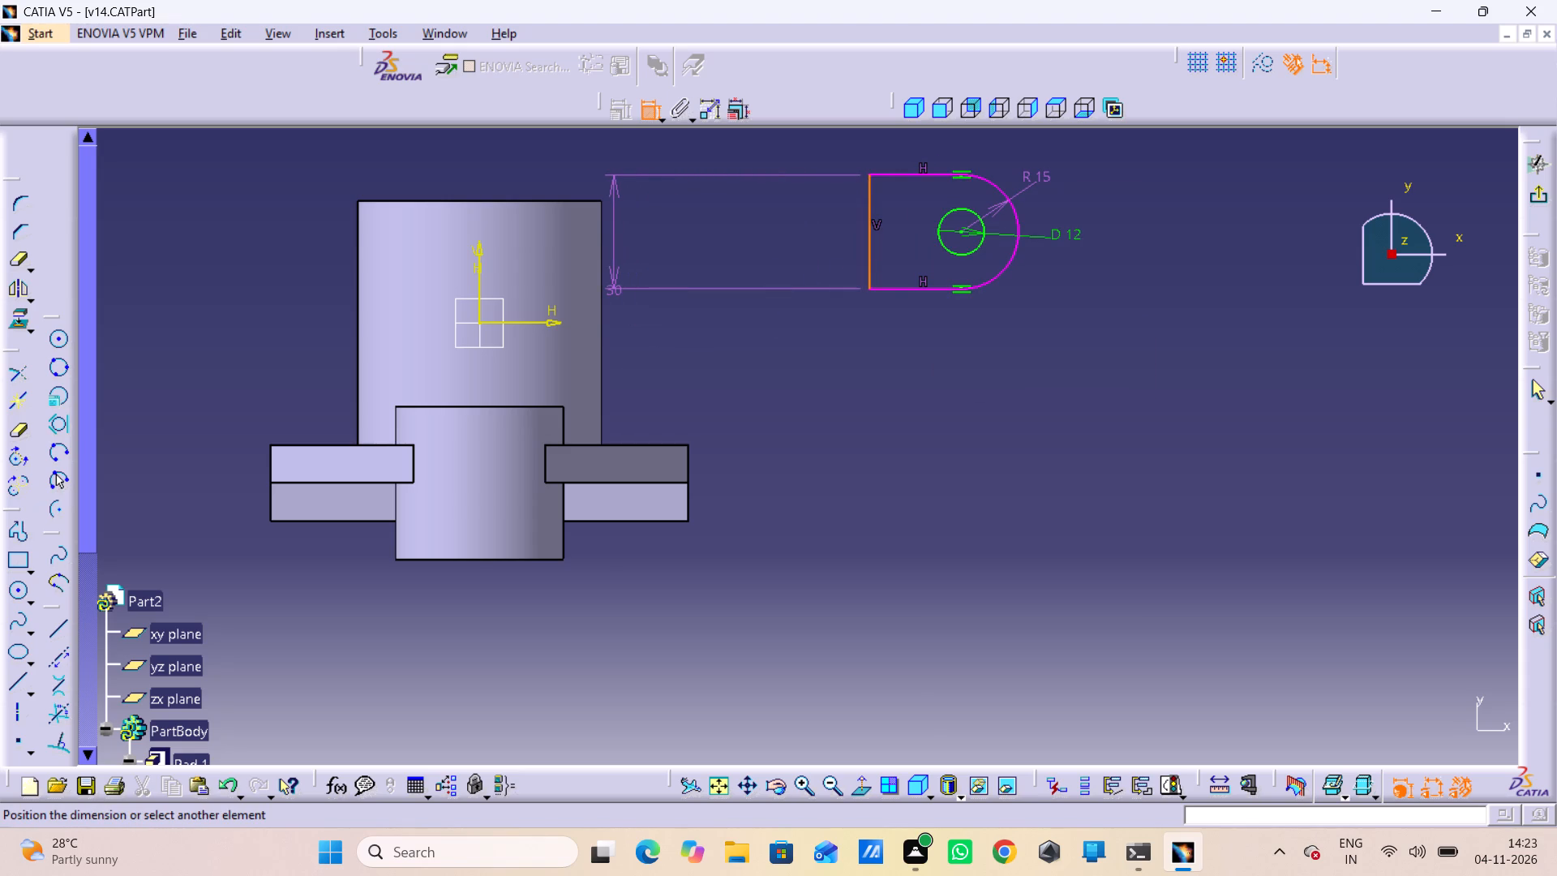
{"action": "left_click", "coordinate": [603, 277]}
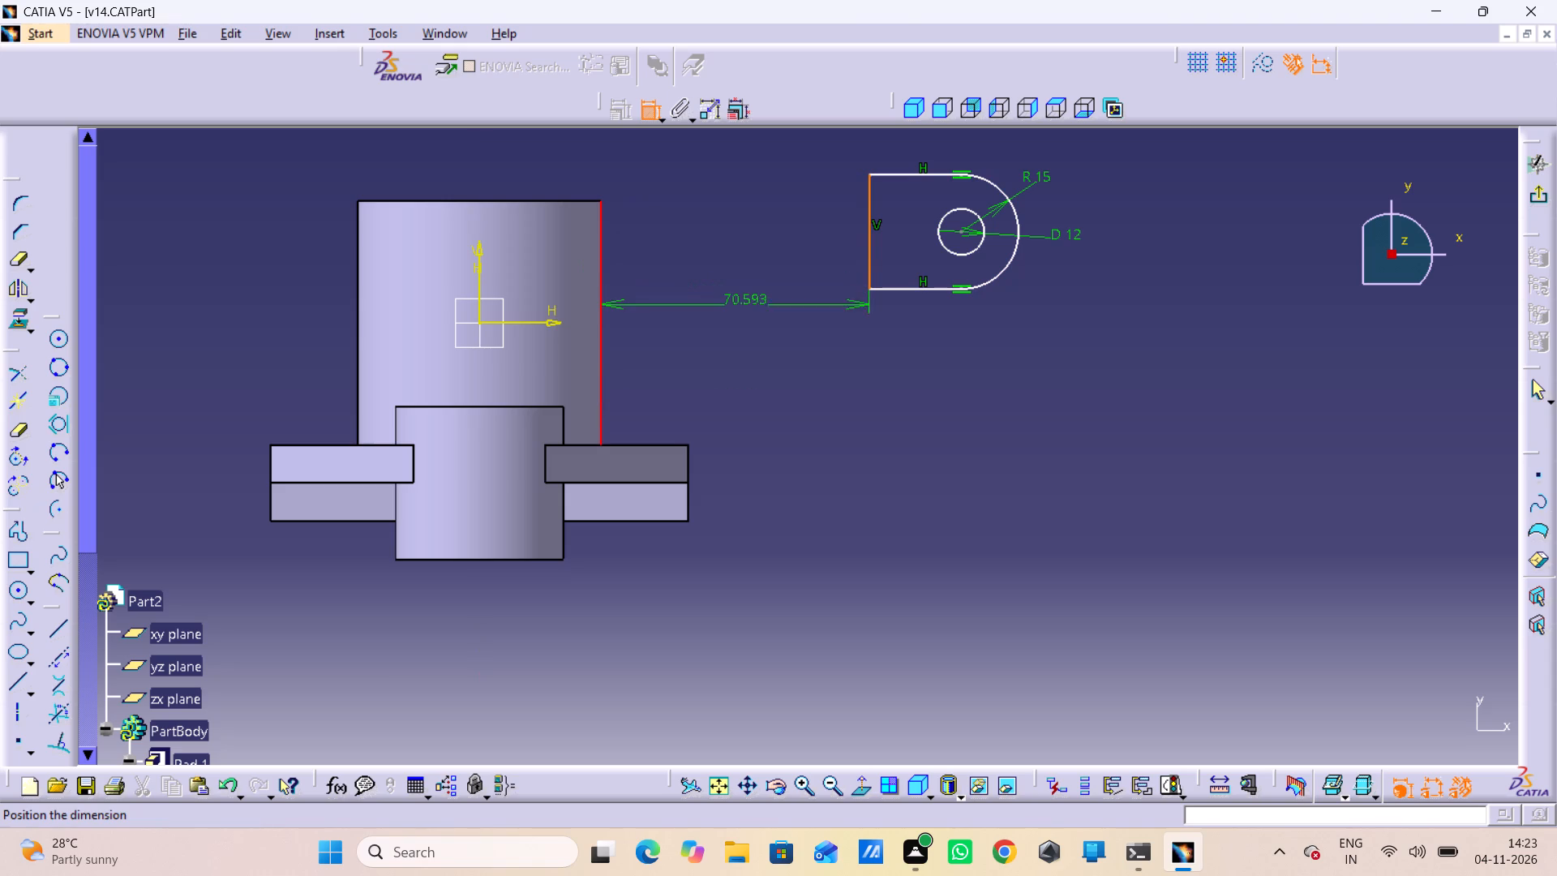
{"action": "right_click", "coordinate": [748, 305]}
{"action": "left_click", "coordinate": [856, 470]}
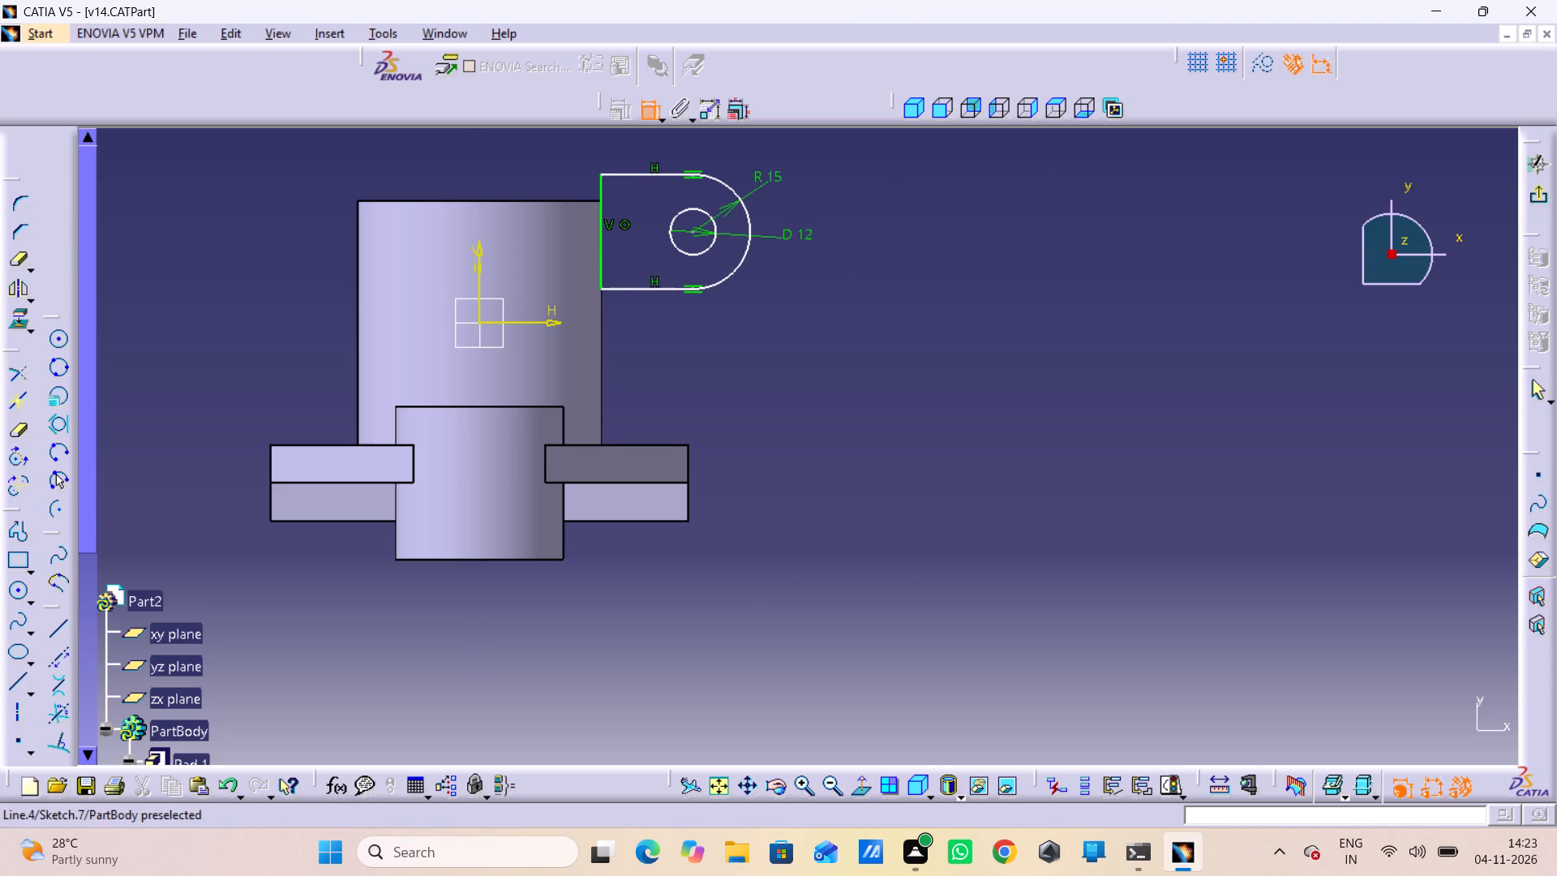
Constrain the lug profile's upper and lower horizontal lines symmetric about the sketch's H axis.
{"action": "left_click_drag", "start_coordinate": [650, 167], "coordinate": [652, 177]}
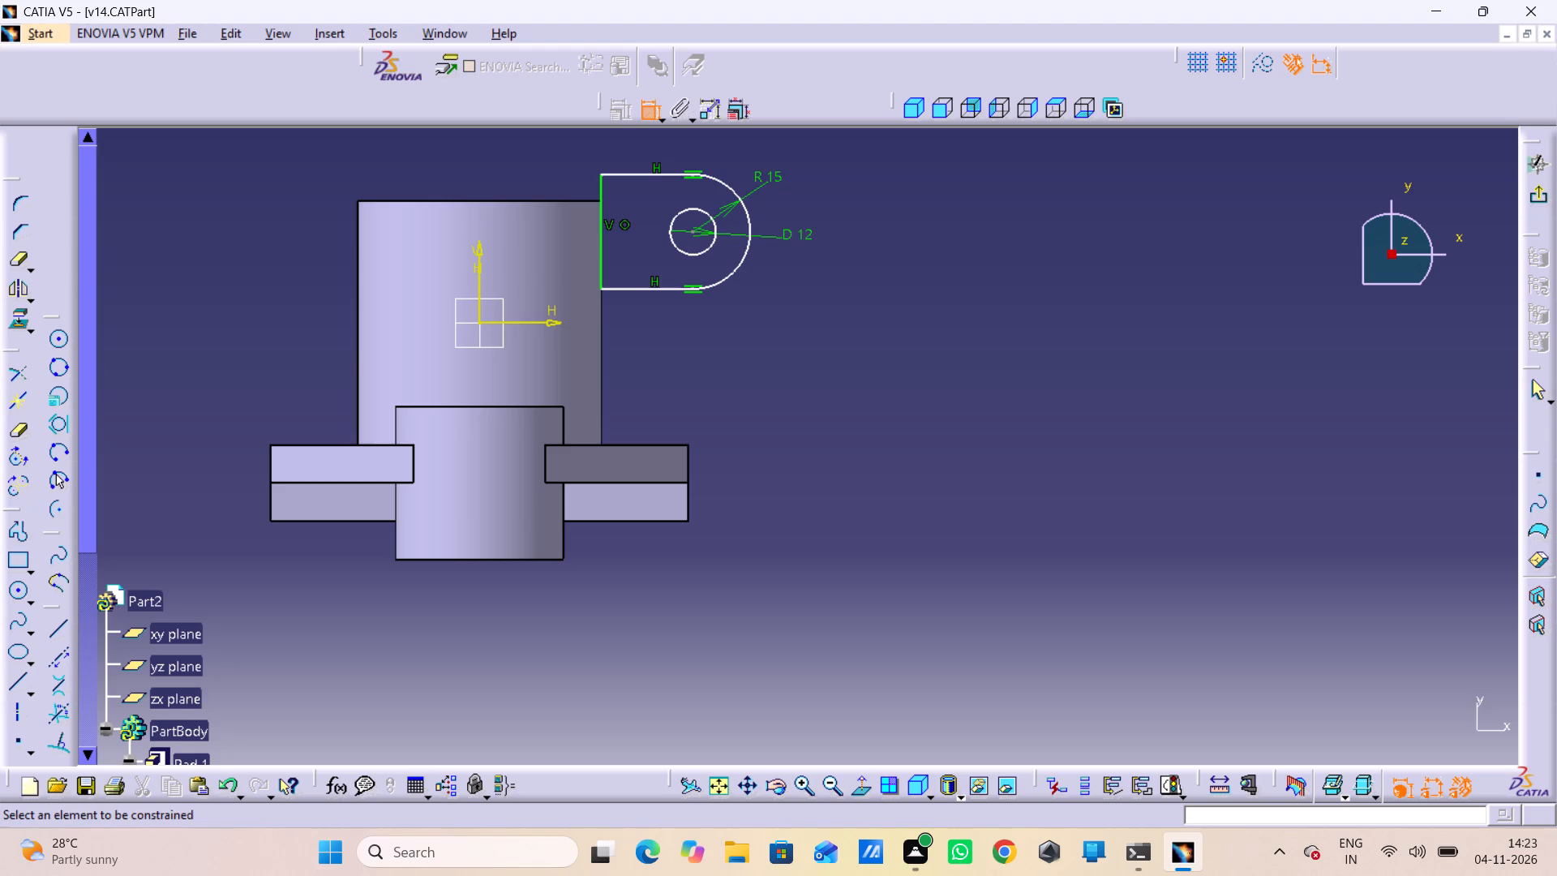
{"action": "left_click", "coordinate": [655, 173]}
{"action": "left_click", "coordinate": [648, 288]}
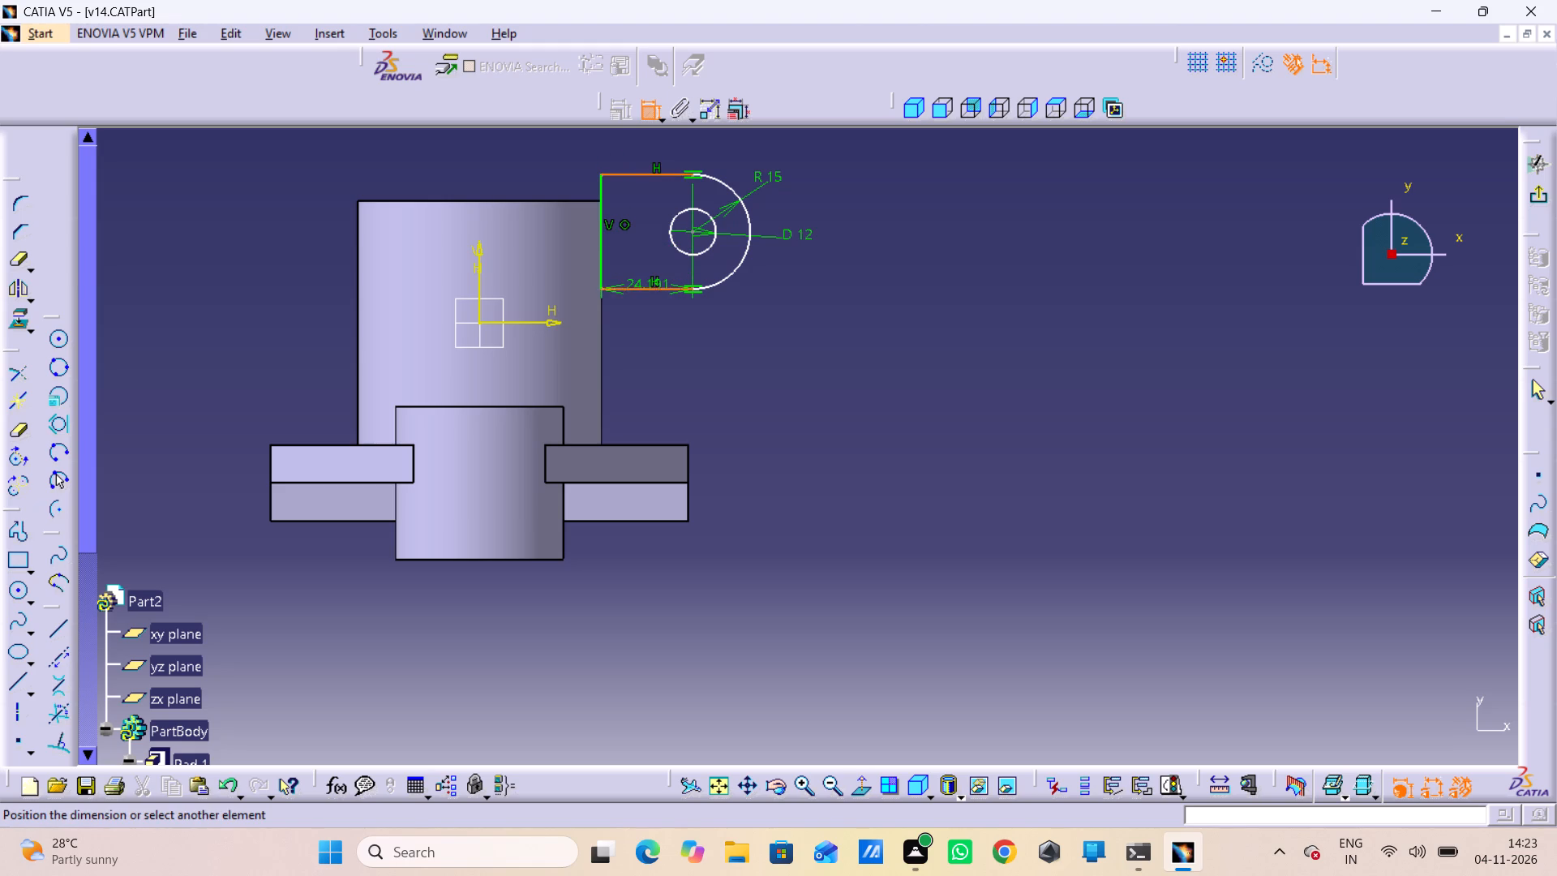
{"action": "right_click", "coordinate": [991, 423]}
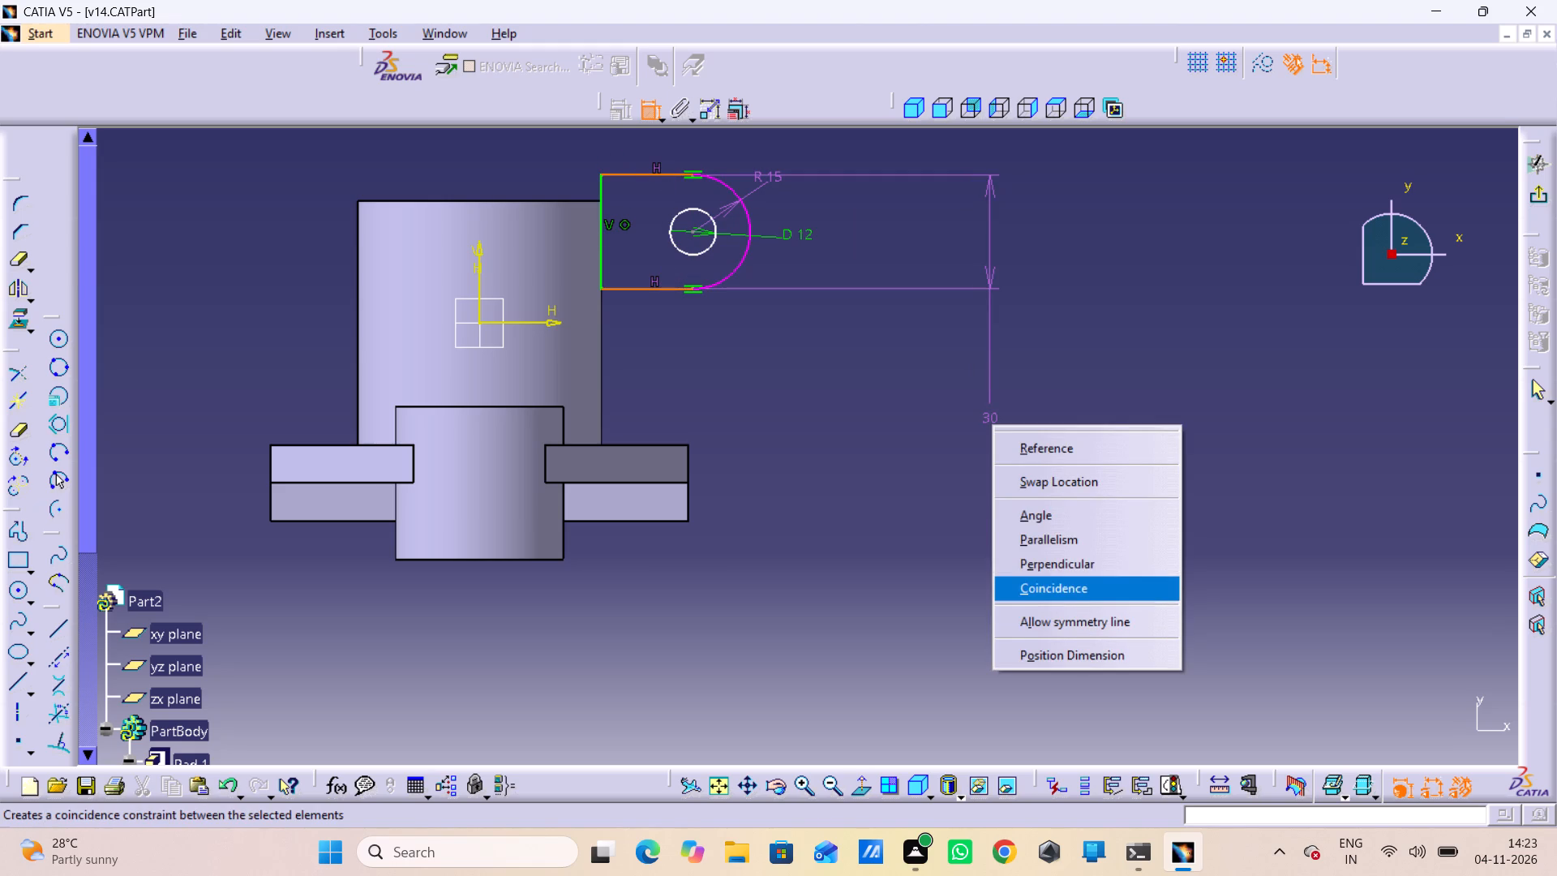
{"action": "left_click", "coordinate": [1054, 616]}
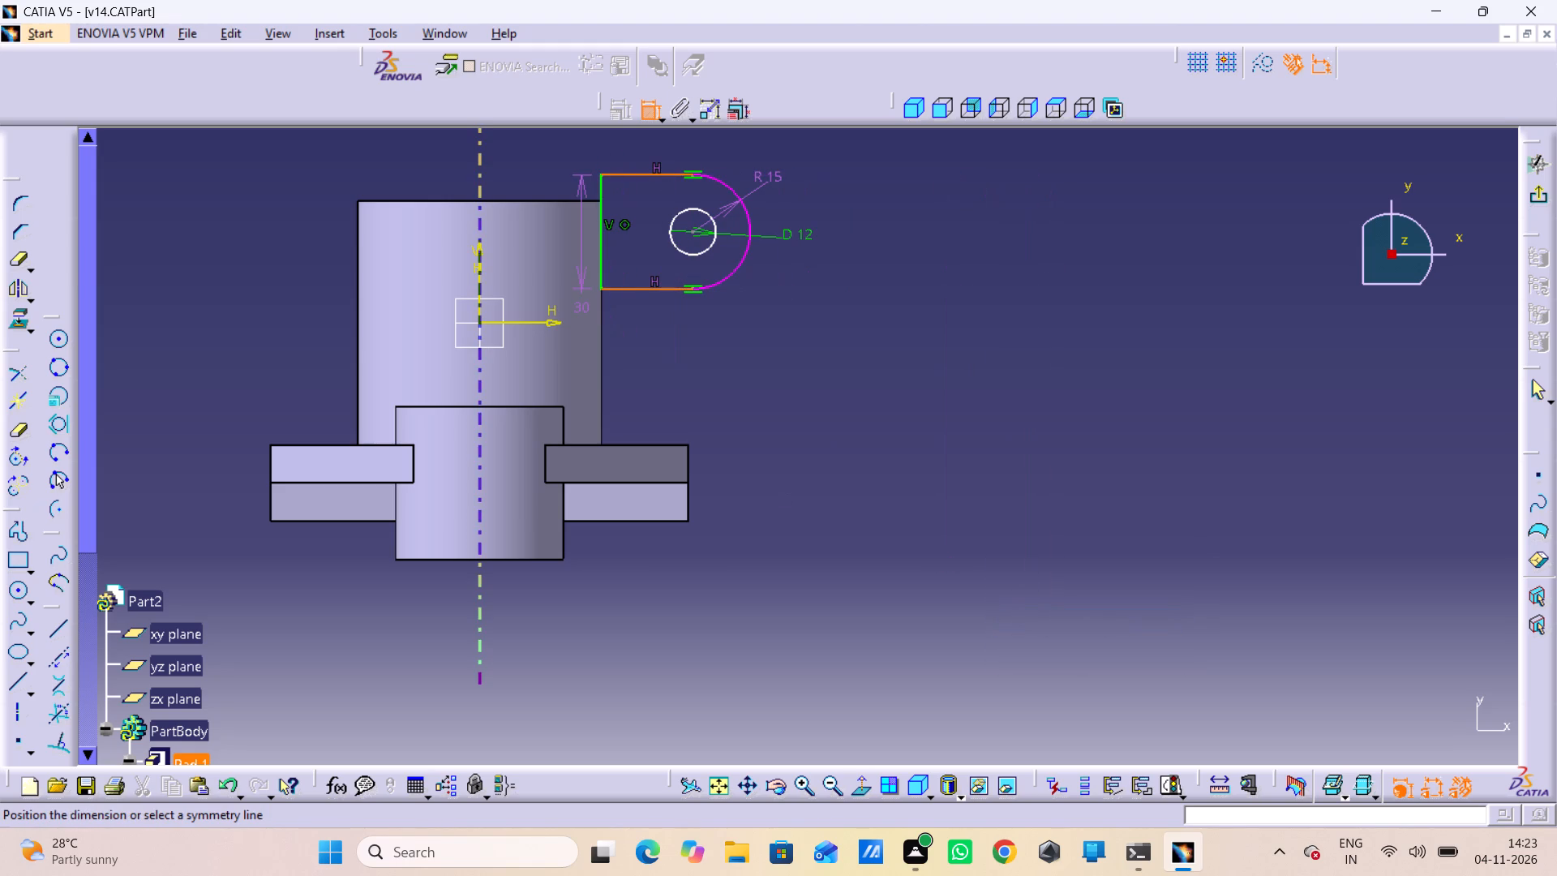
{"action": "left_click", "coordinate": [562, 320]}
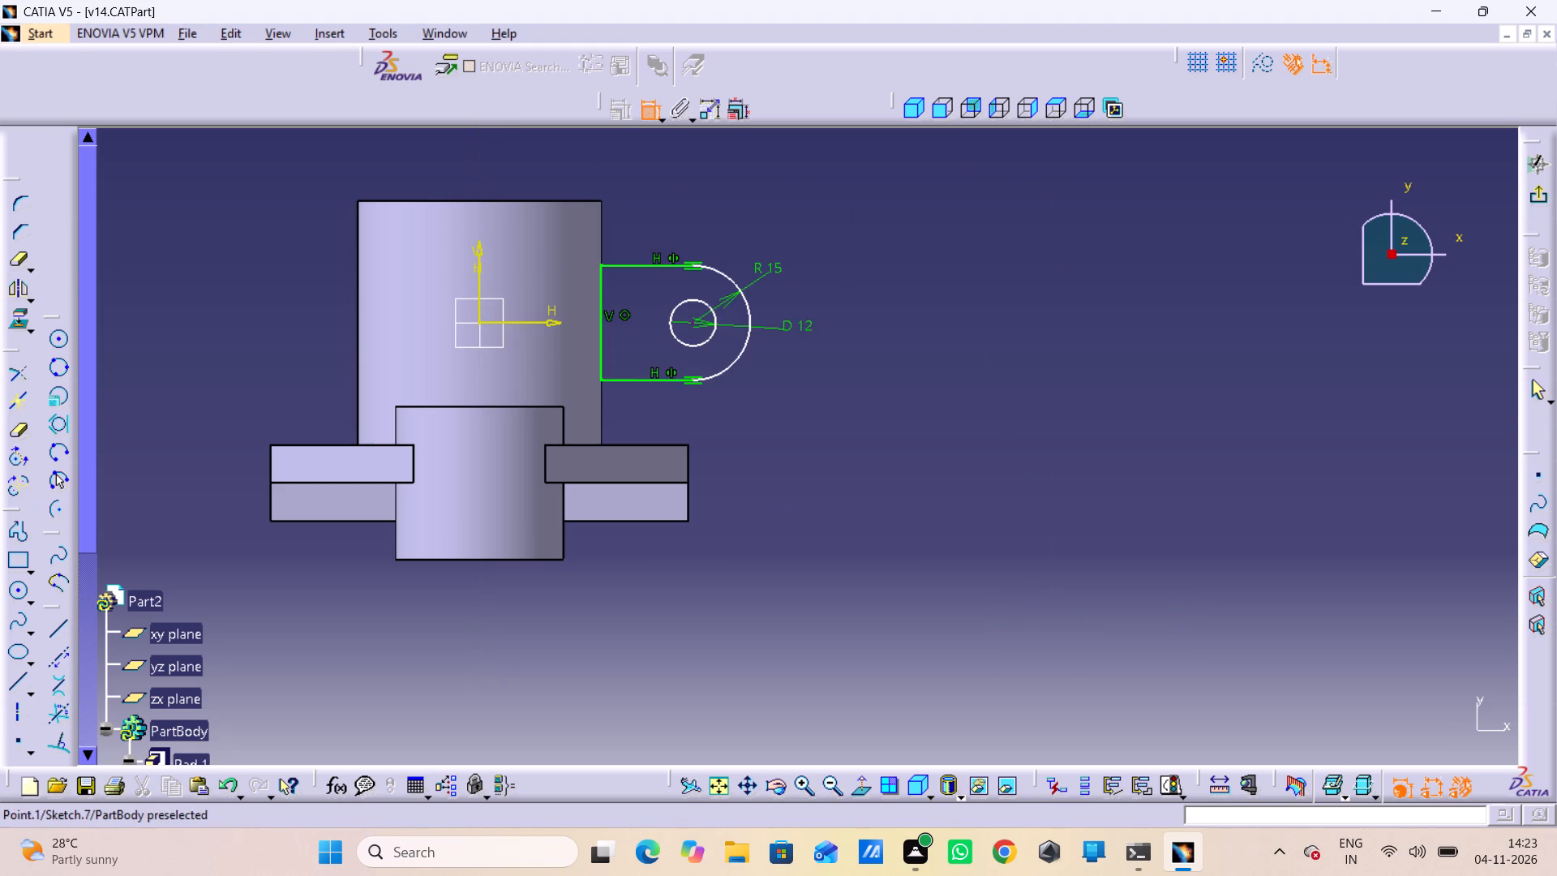
Dimension the horizontal distance from the sketch origin to the lug hole's centre and set it to 40 mm.
{"action": "left_click", "coordinate": [480, 325]}
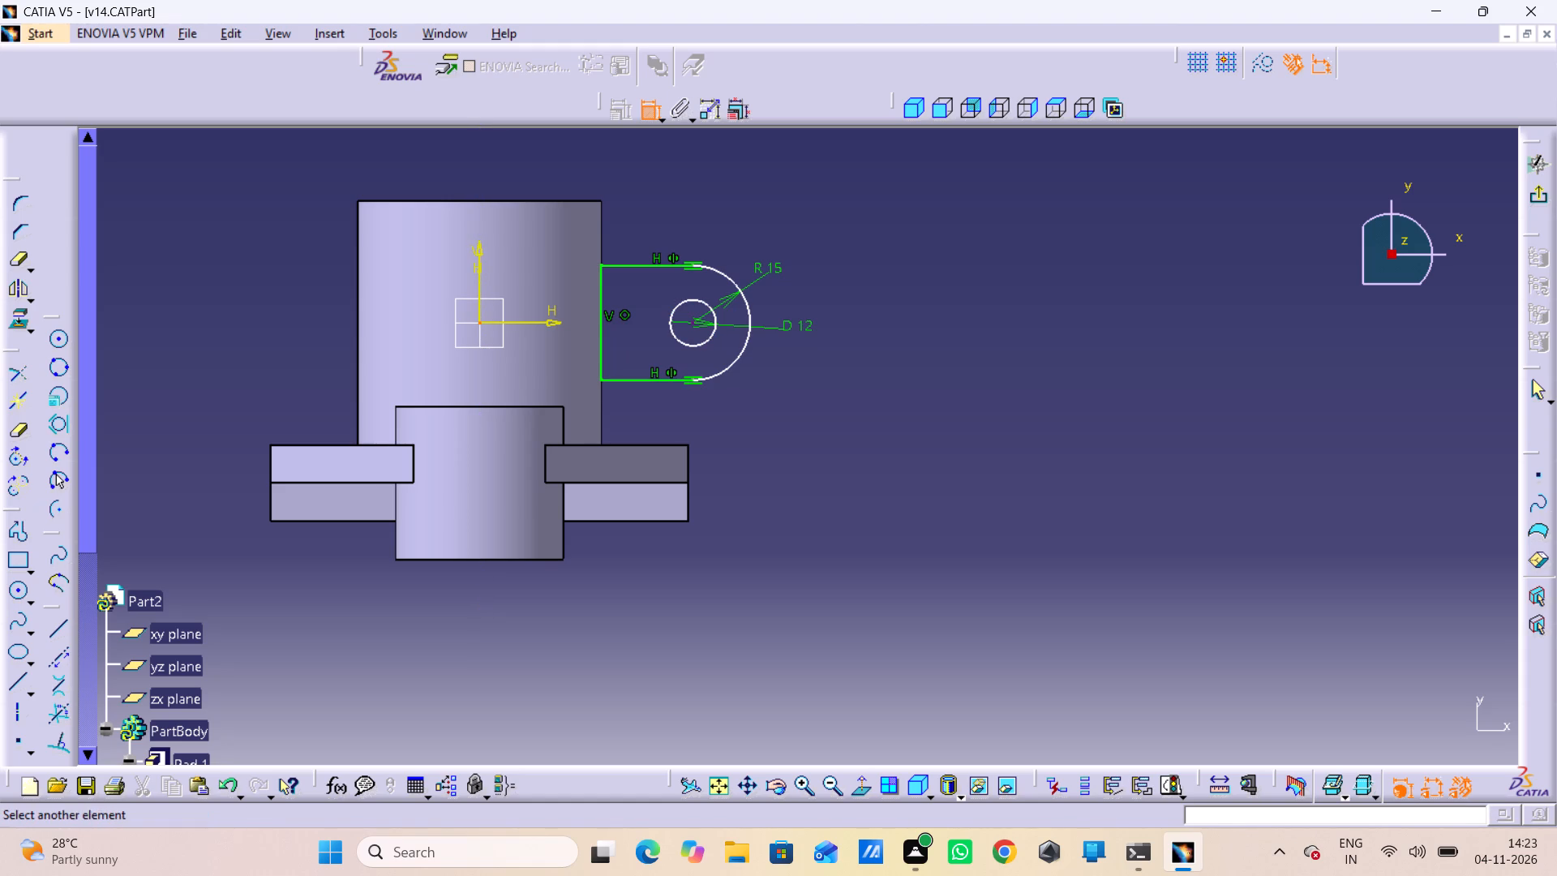
{"action": "left_click_drag", "start_coordinate": [695, 327], "coordinate": [693, 312]}
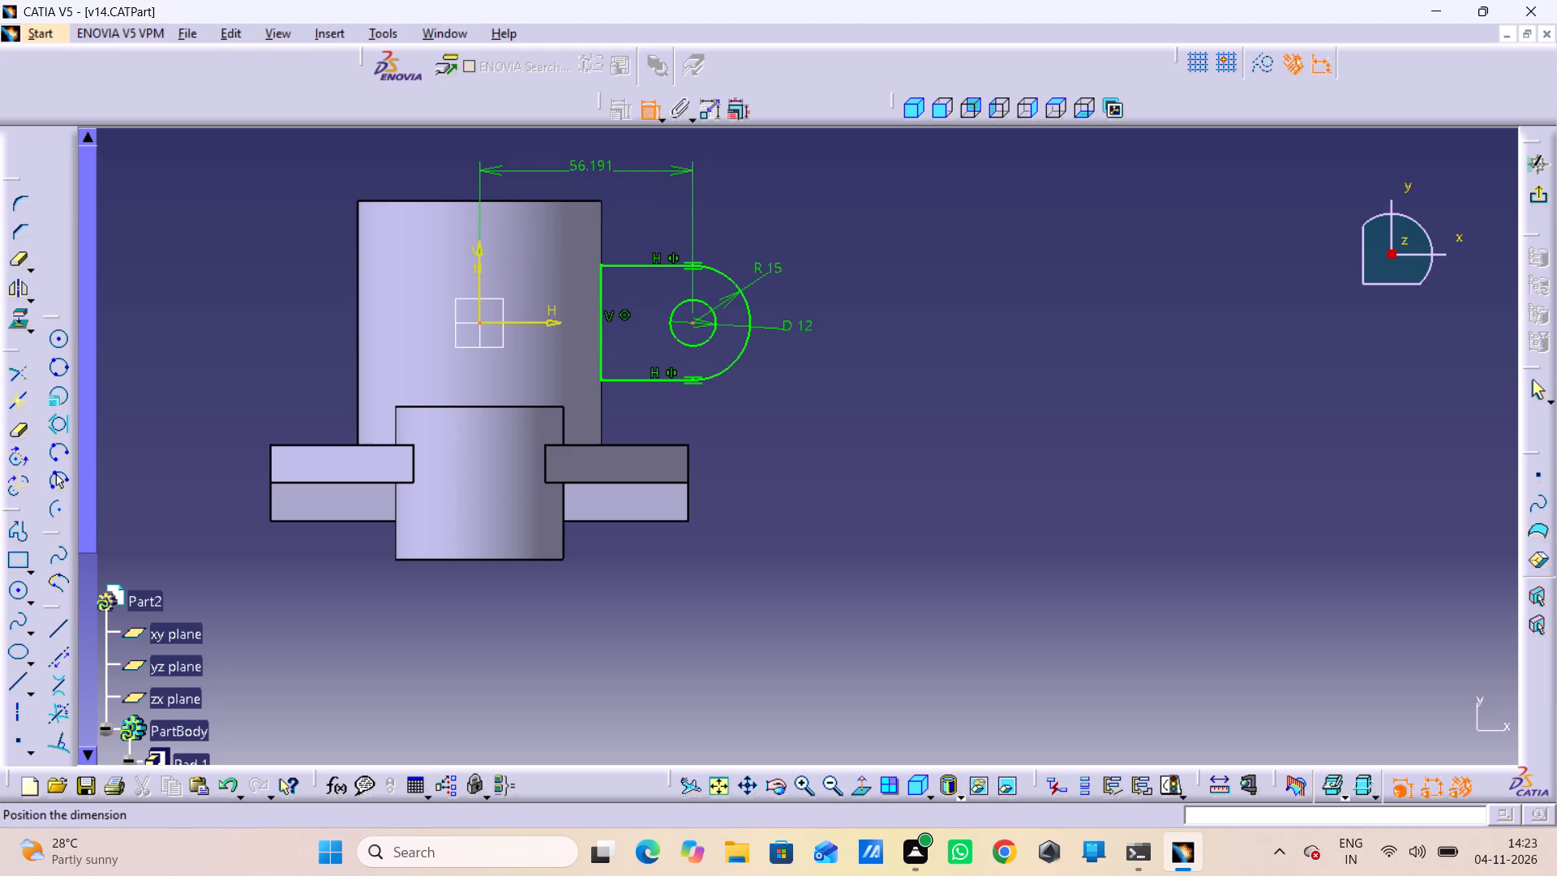
{"action": "left_click", "coordinate": [590, 165]}
{"action": "double_click", "coordinate": [590, 159]}
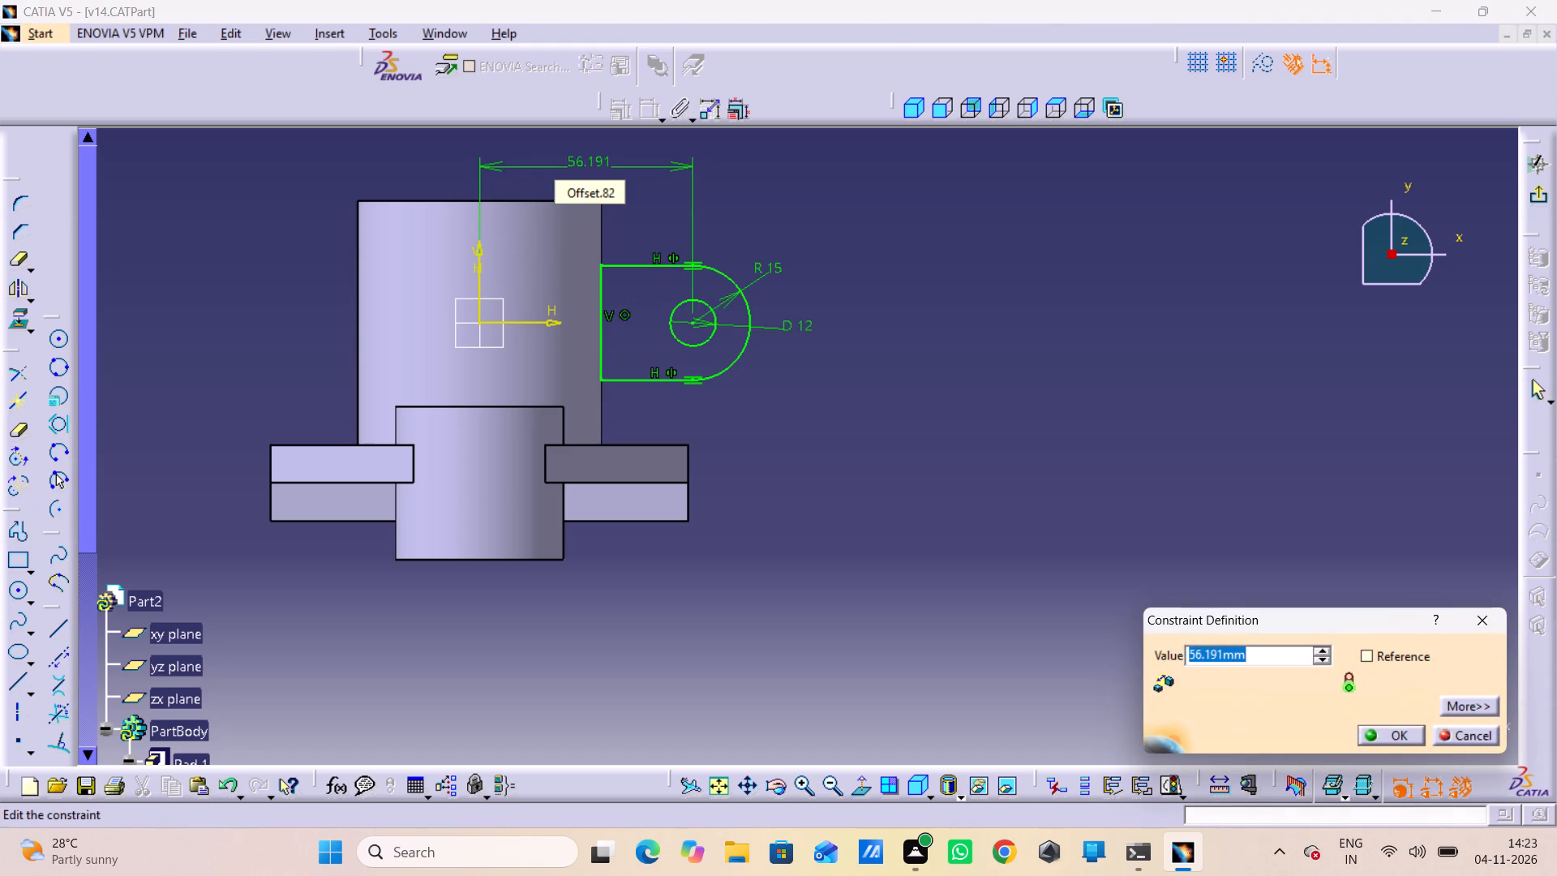
{"action": "type", "text": "40"}
{"action": "key", "text": "Return"}
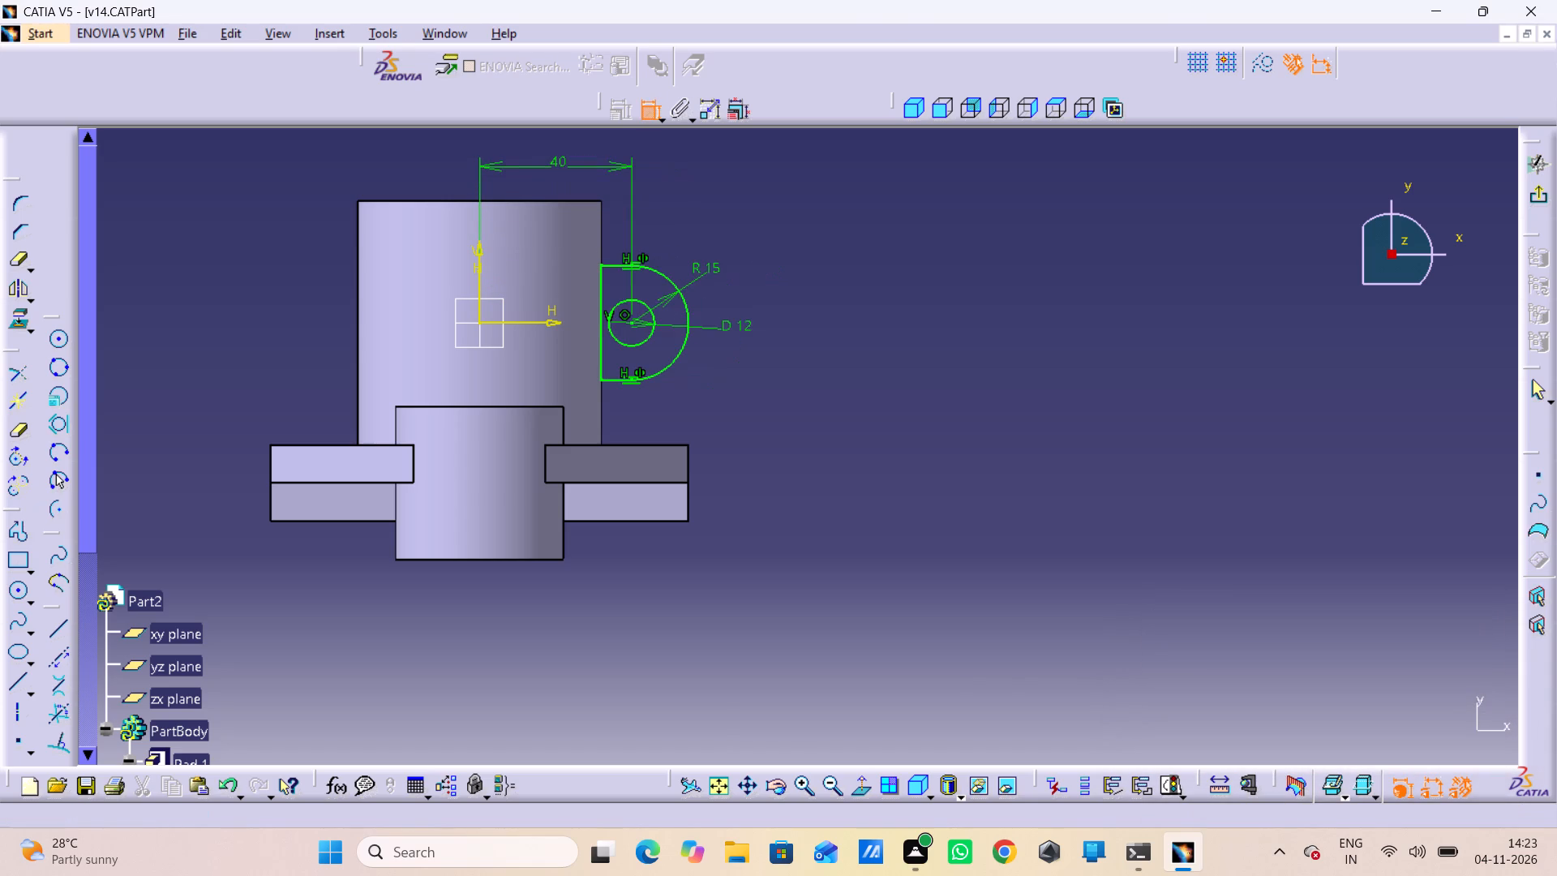
Exit the sketch and pad the lug profile to a length of 22 mm.
{"action": "middle_click_drag", "start_coordinate": [833, 453], "coordinate": [385, 367]}
{"action": "right_click_drag", "start_coordinate": [833, 453], "coordinate": [385, 367]}
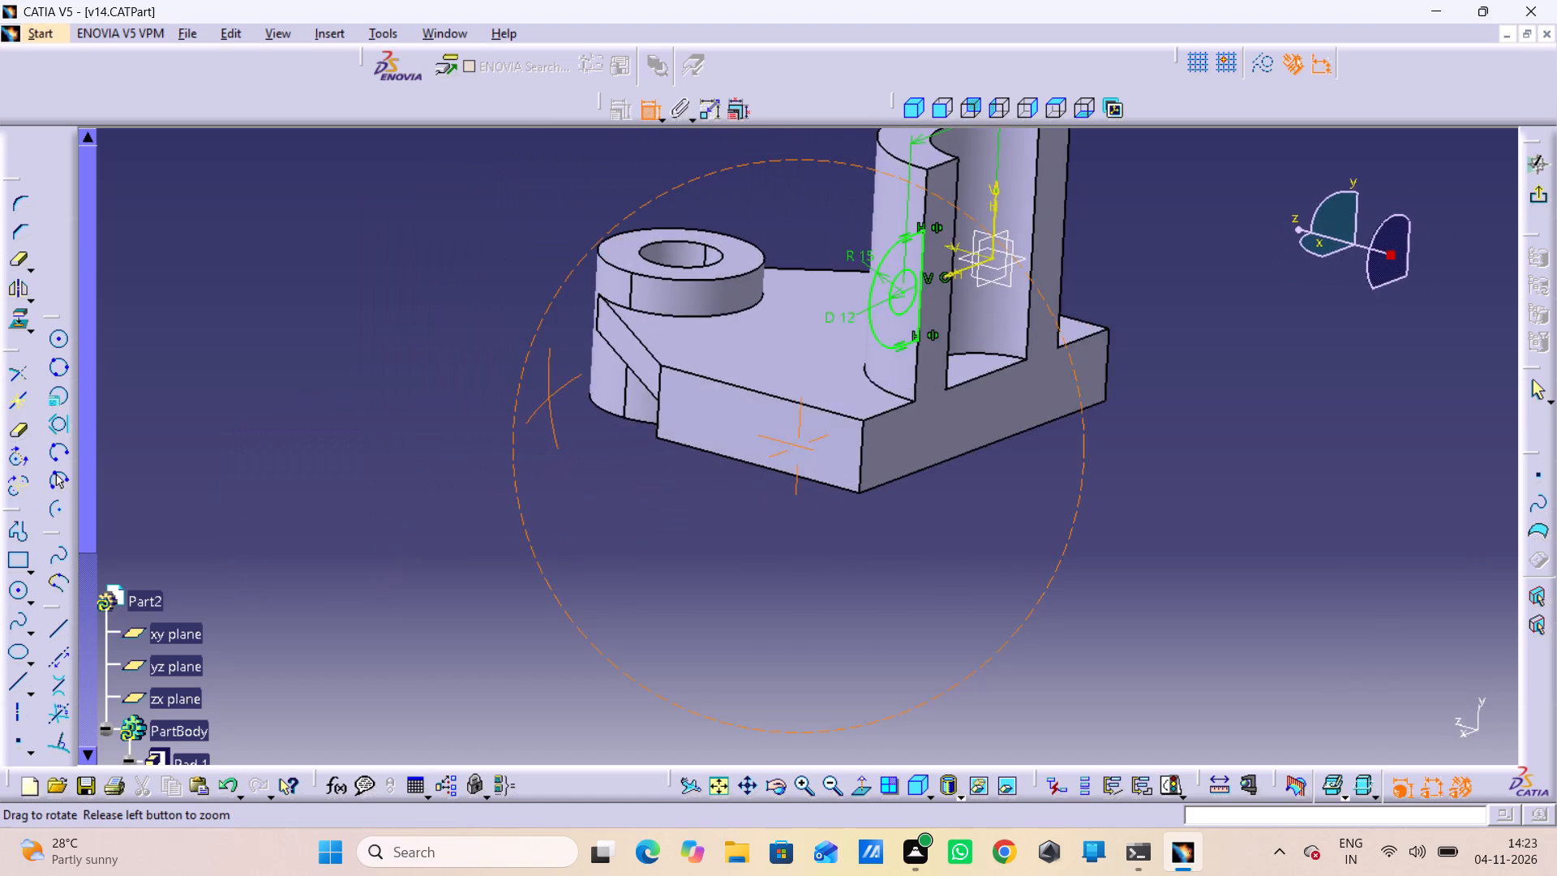
{"action": "middle_click_drag", "start_coordinate": [385, 367], "coordinate": [402, 413]}
{"action": "right_click_drag", "start_coordinate": [385, 367], "coordinate": [402, 413]}
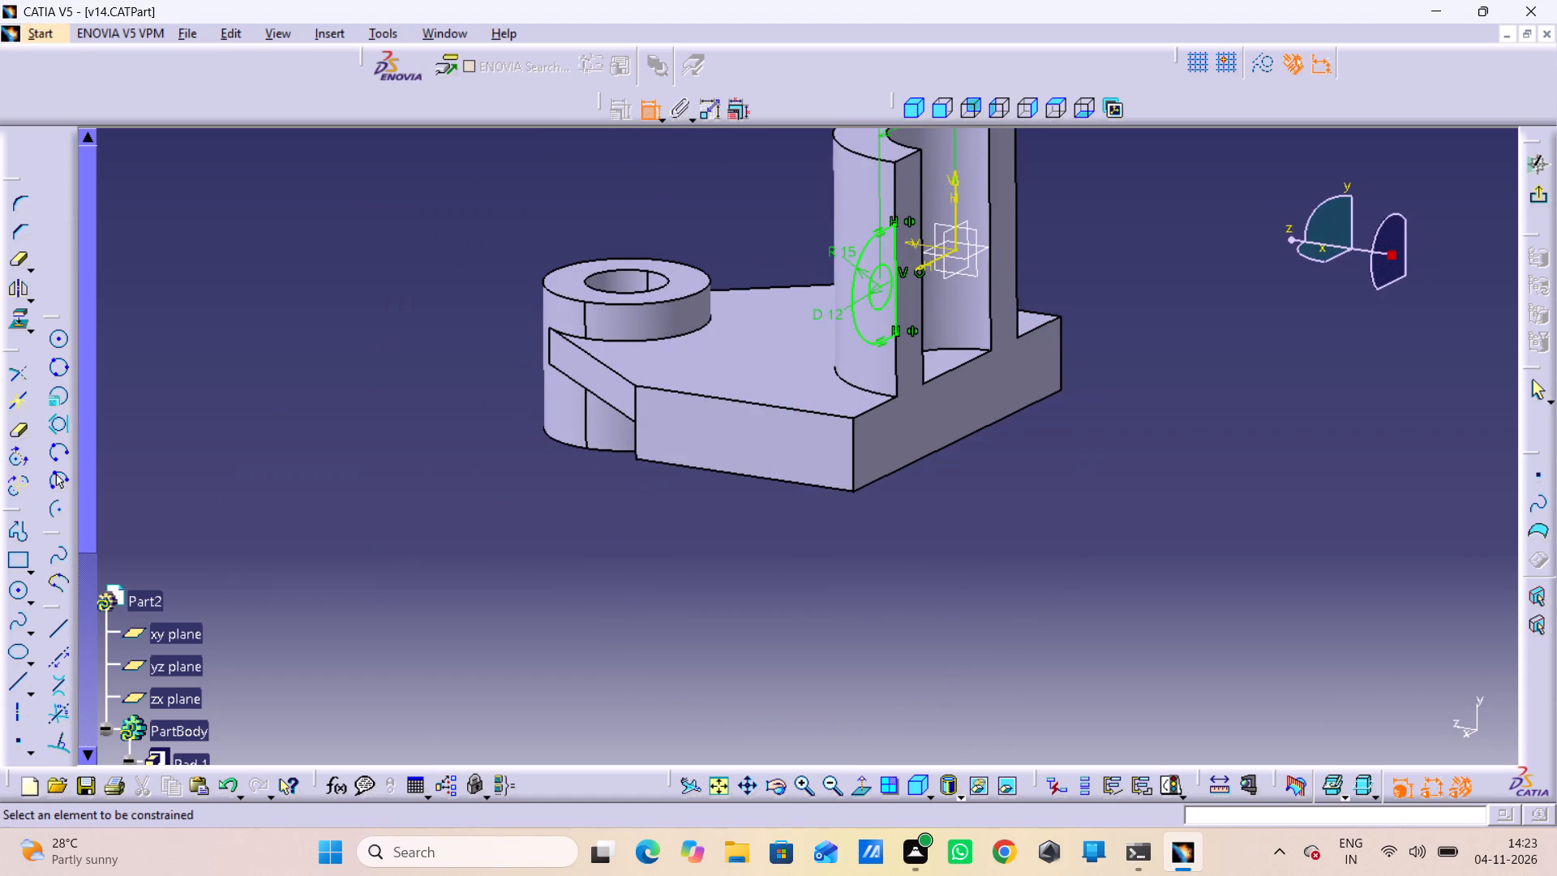
{"action": "left_click", "coordinate": [1533, 193]}
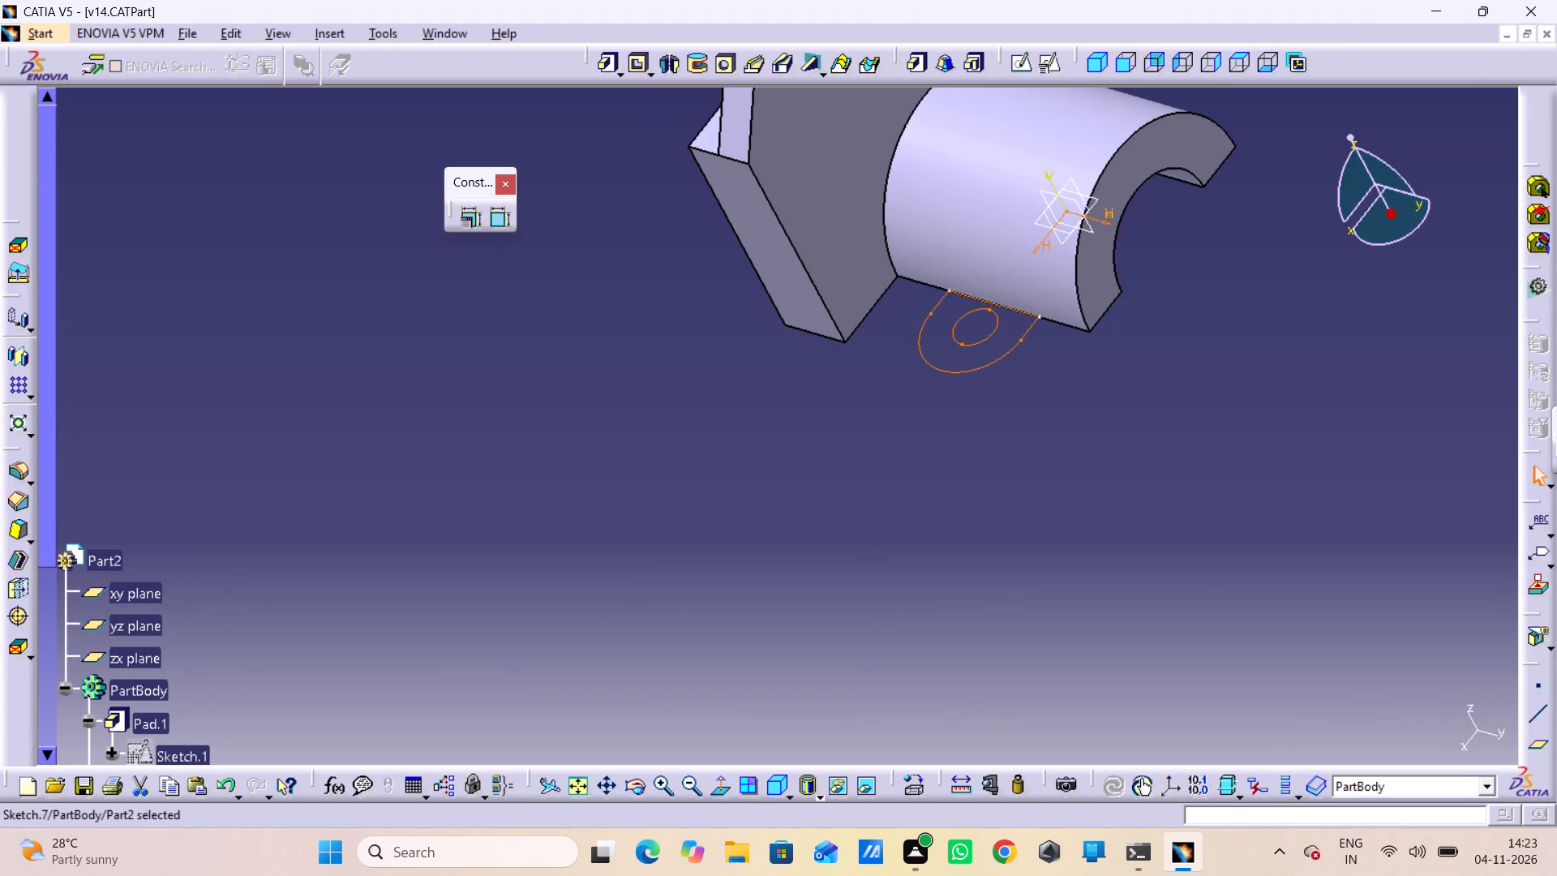
{"action": "left_click", "coordinate": [603, 60]}
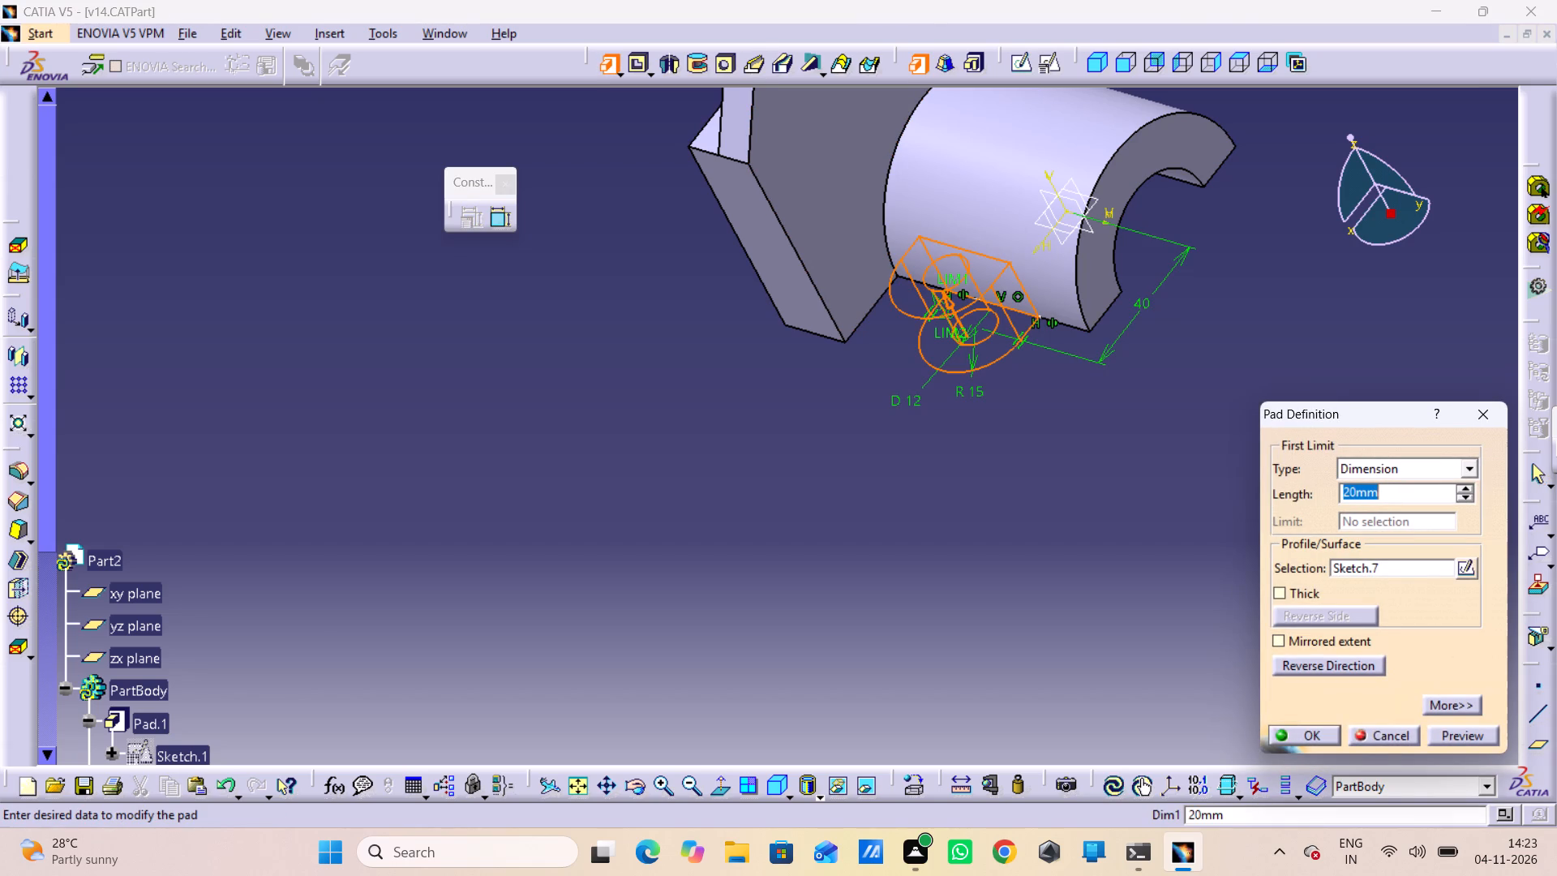
{"action": "key", "text": "2"}
{"action": "key", "text": "2"}
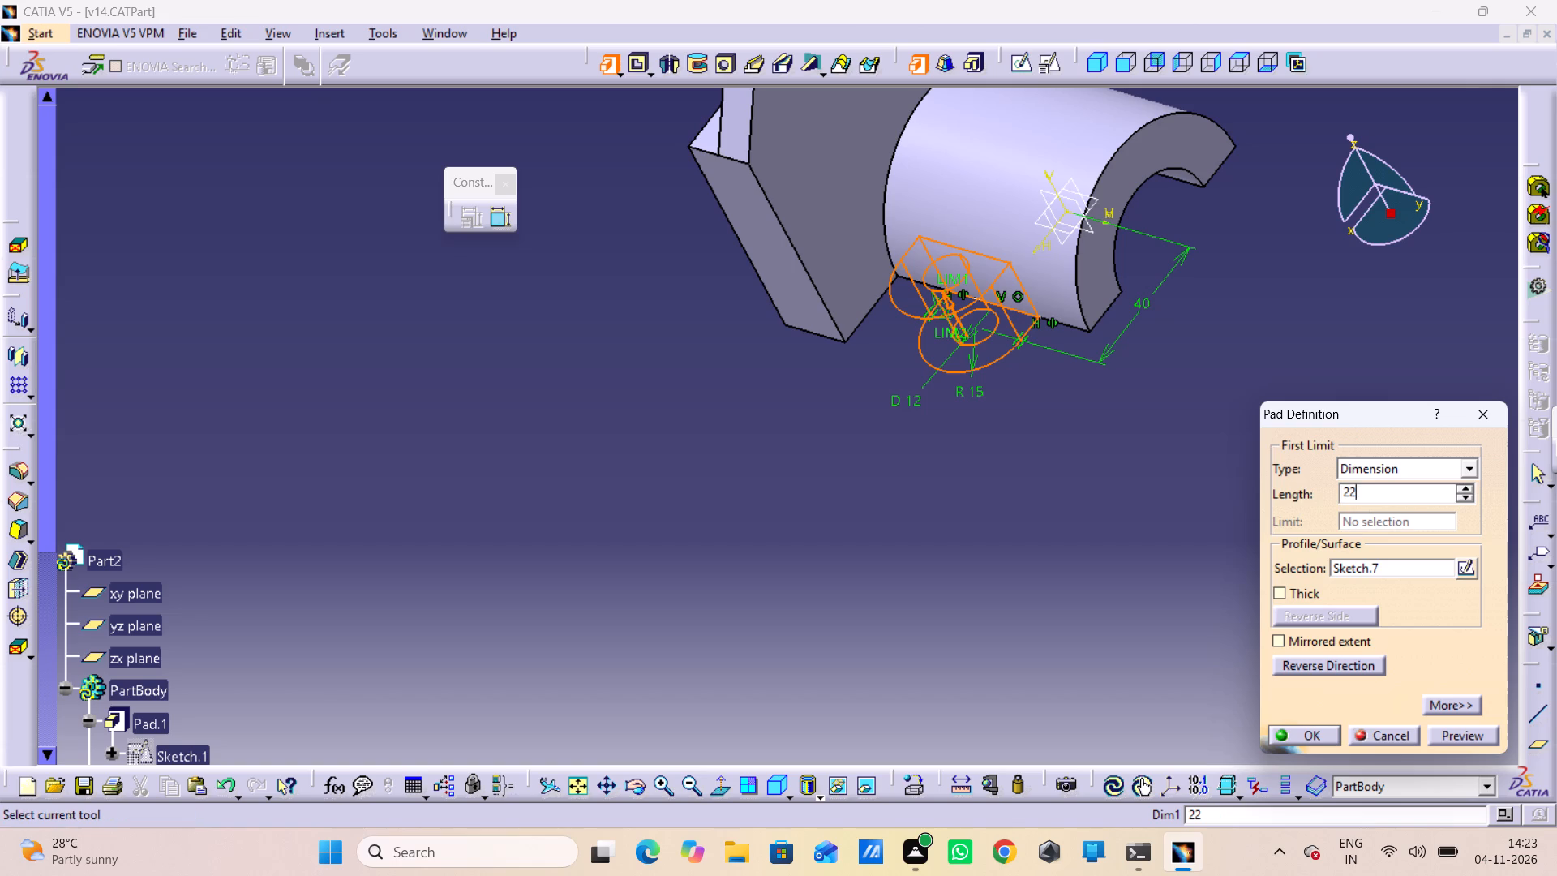
{"action": "left_click", "coordinate": [1448, 728]}
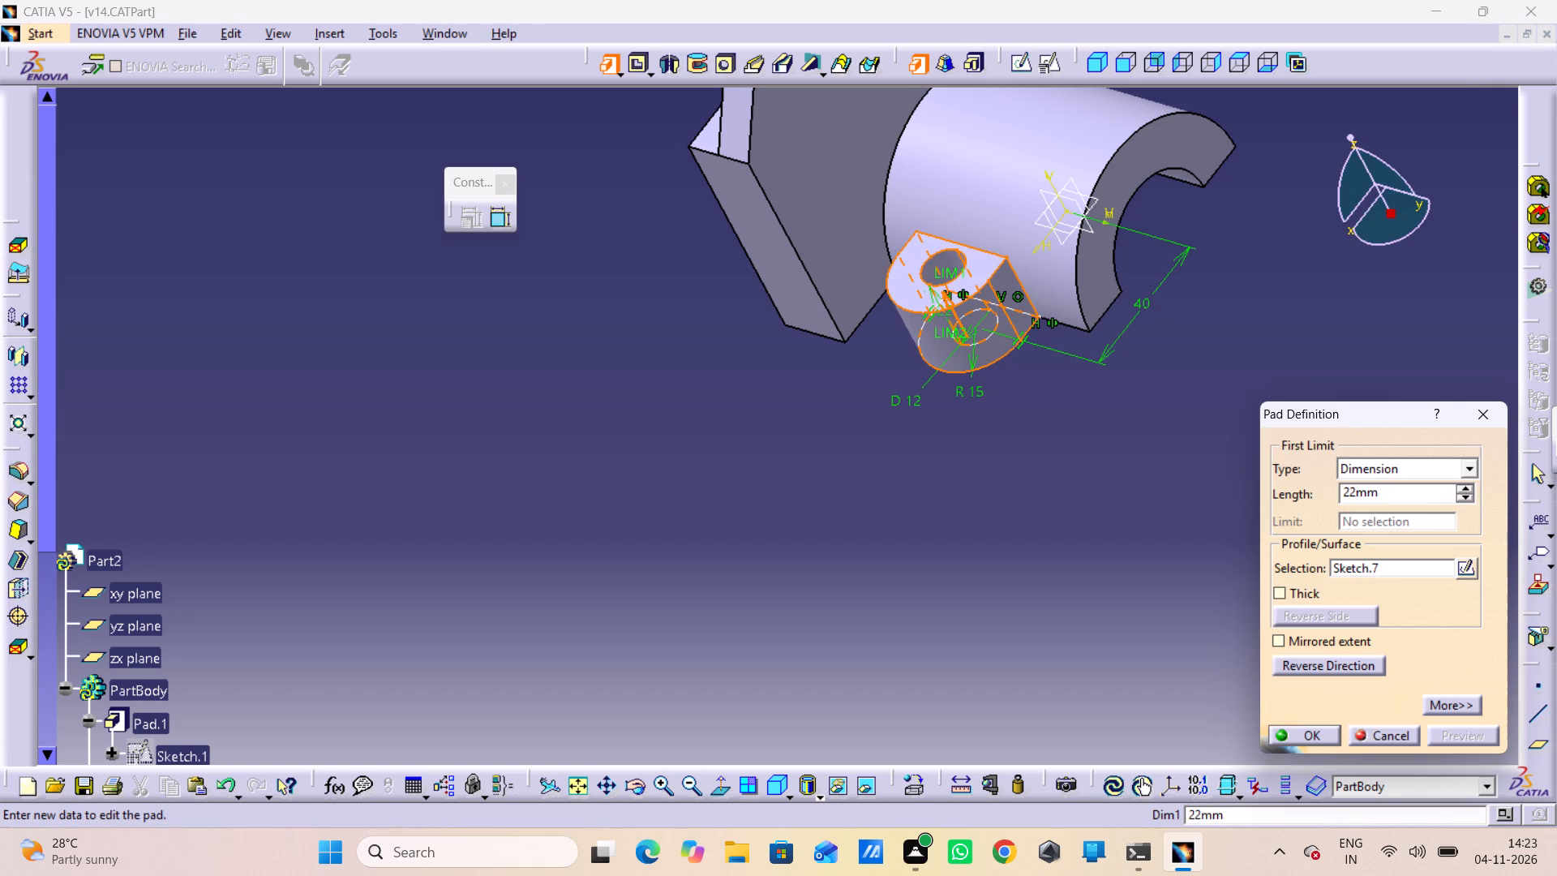
{"action": "left_click", "coordinate": [1314, 742]}
{"action": "left_click", "coordinate": [1058, 629]}
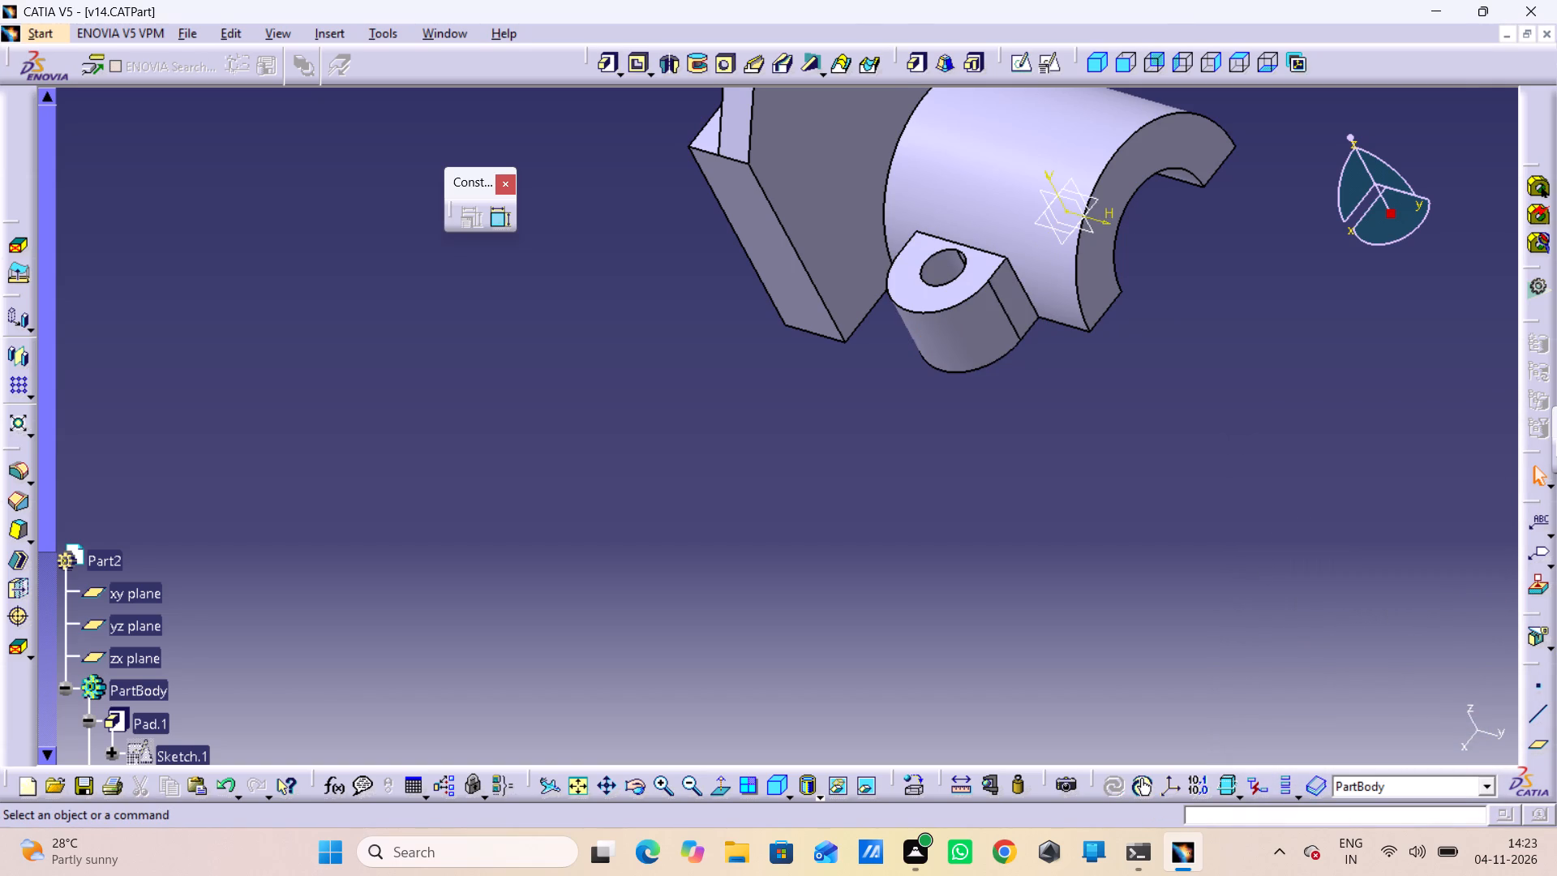
Examine the junction between the new lug's flat inner face and the half-cylinder from several angles.
{"action": "middle_click_drag", "start_coordinate": [1302, 538], "coordinate": [800, 616]}
{"action": "right_click_drag", "start_coordinate": [1304, 538], "coordinate": [800, 616]}
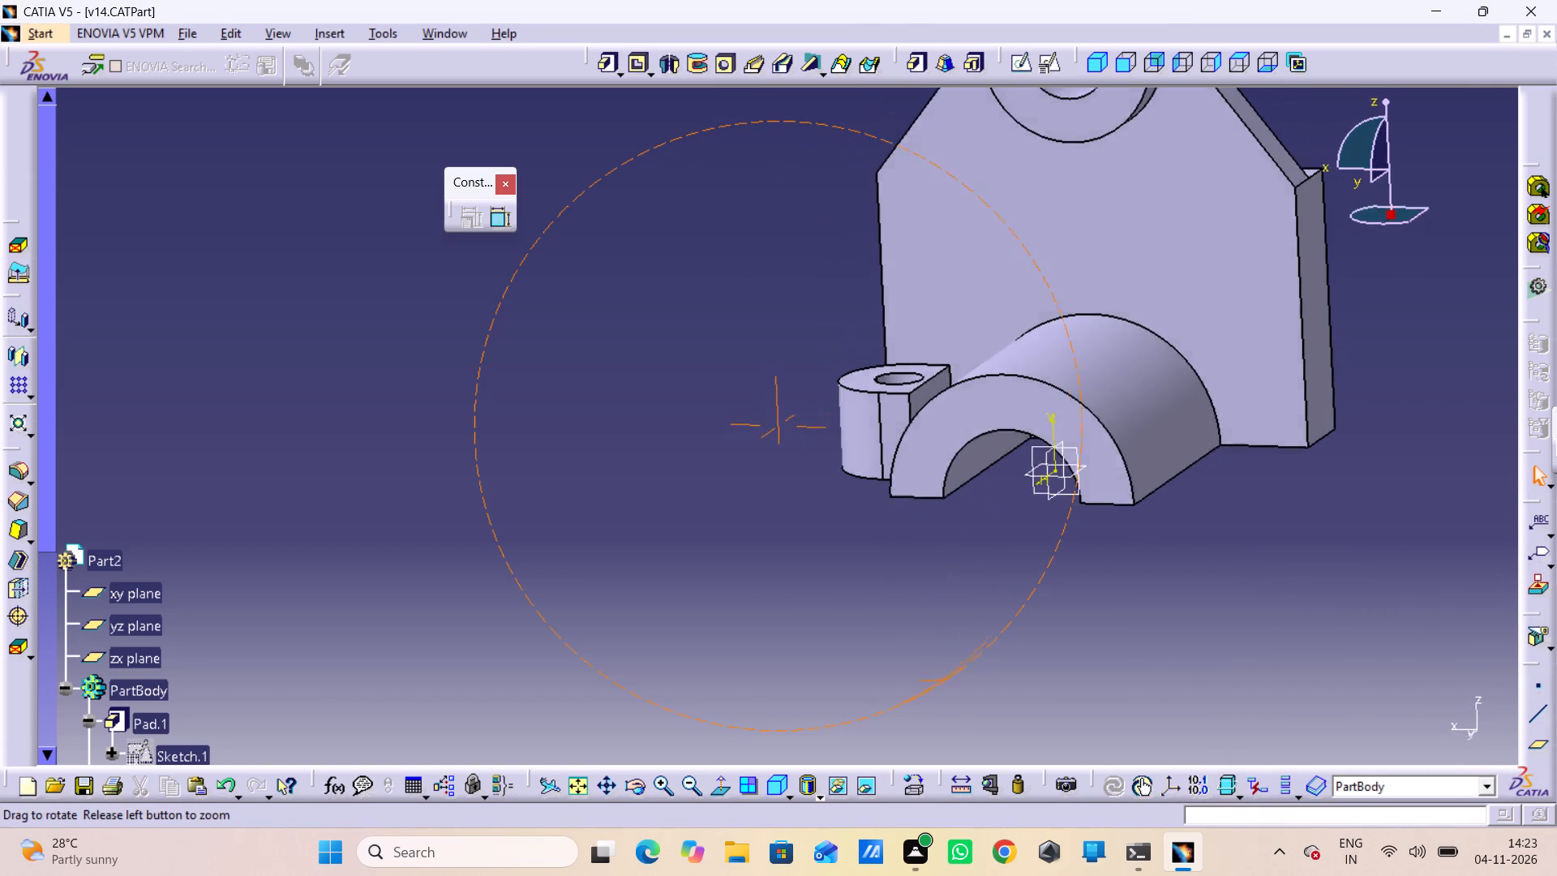
{"action": "middle_click_drag", "start_coordinate": [800, 616], "coordinate": [800, 620]}
{"action": "right_click_drag", "start_coordinate": [800, 616], "coordinate": [800, 620]}
{"action": "left_click", "coordinate": [922, 402]}
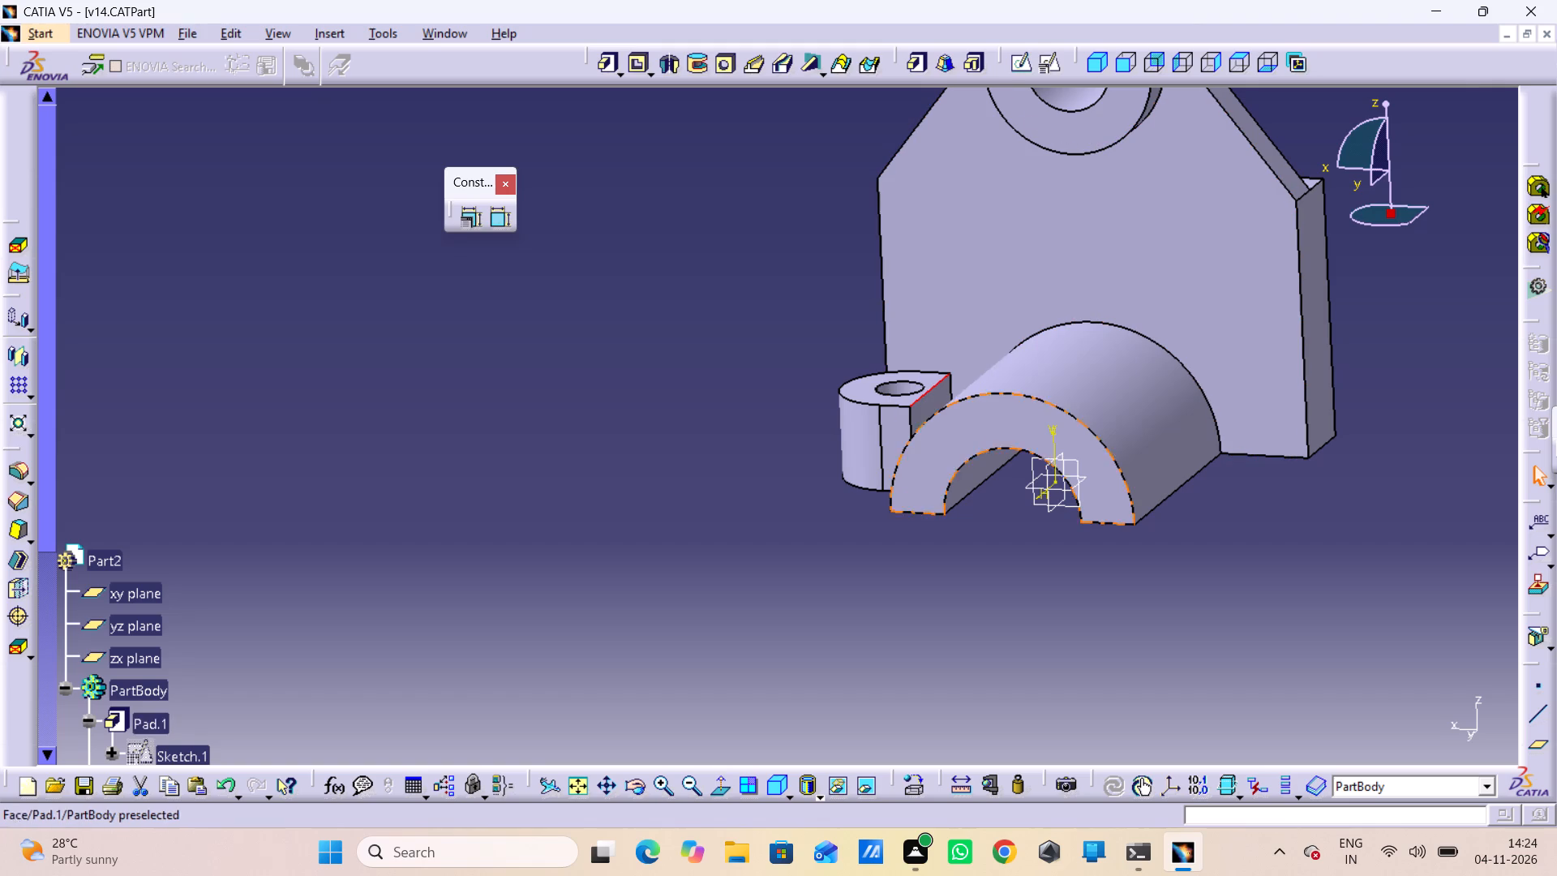
{"action": "left_click", "coordinate": [723, 547]}
{"action": "middle_click_drag", "start_coordinate": [813, 537], "coordinate": [767, 534]}
{"action": "right_click_drag", "start_coordinate": [813, 537], "coordinate": [767, 534]}
{"action": "middle_click_drag", "start_coordinate": [960, 560], "coordinate": [1053, 577]}
{"action": "right_click_drag", "start_coordinate": [960, 560], "coordinate": [1053, 577]}
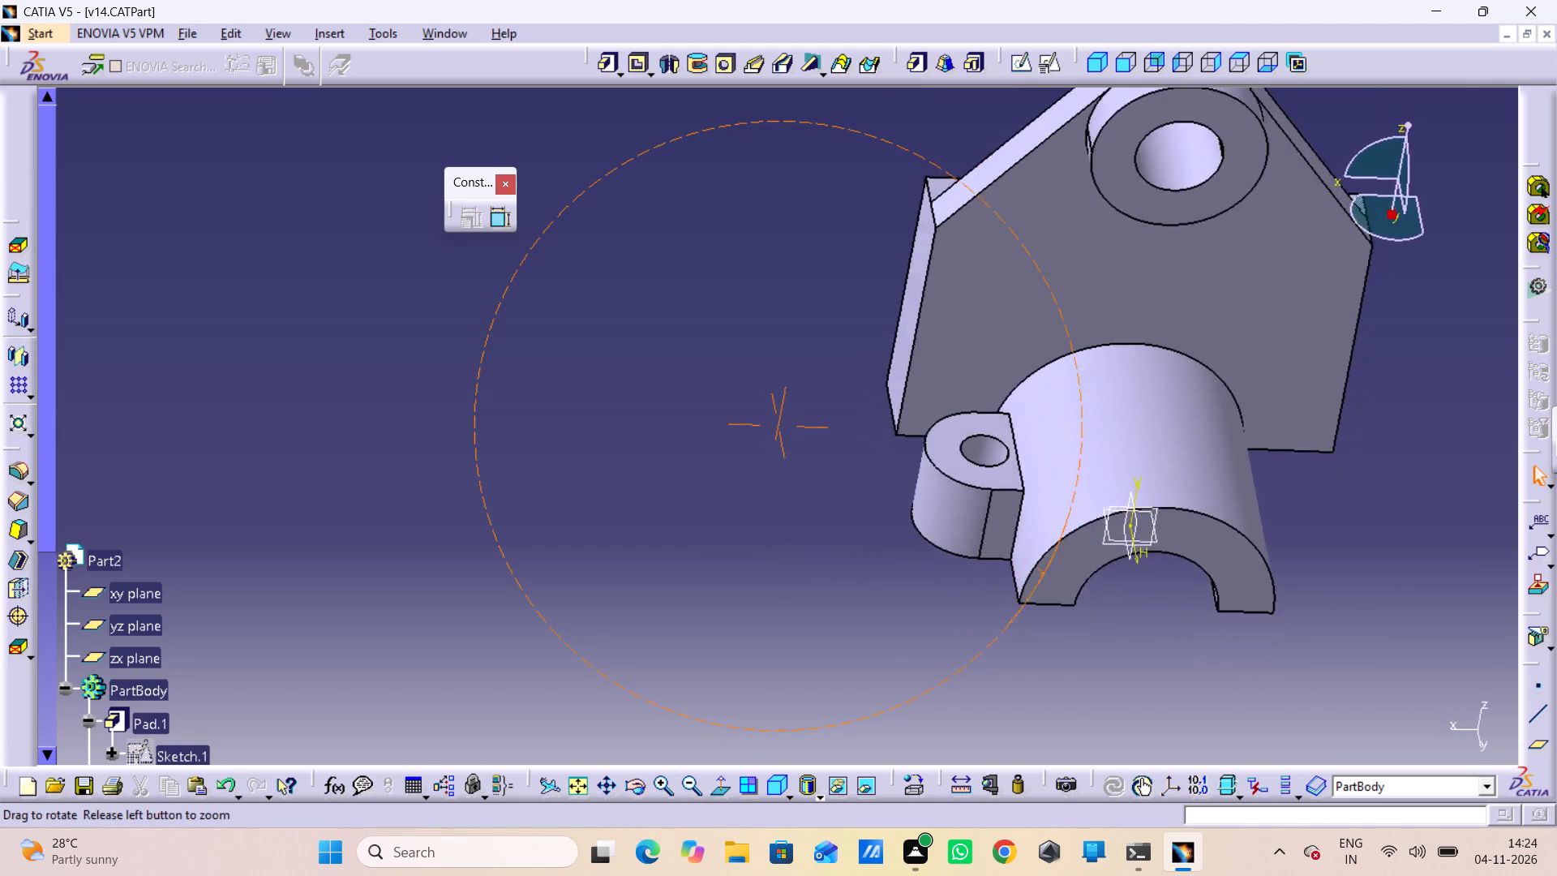
{"action": "right_click_drag", "start_coordinate": [1053, 577], "coordinate": [1031, 558]}
{"action": "middle_click_drag", "start_coordinate": [1053, 577], "coordinate": [1031, 558]}
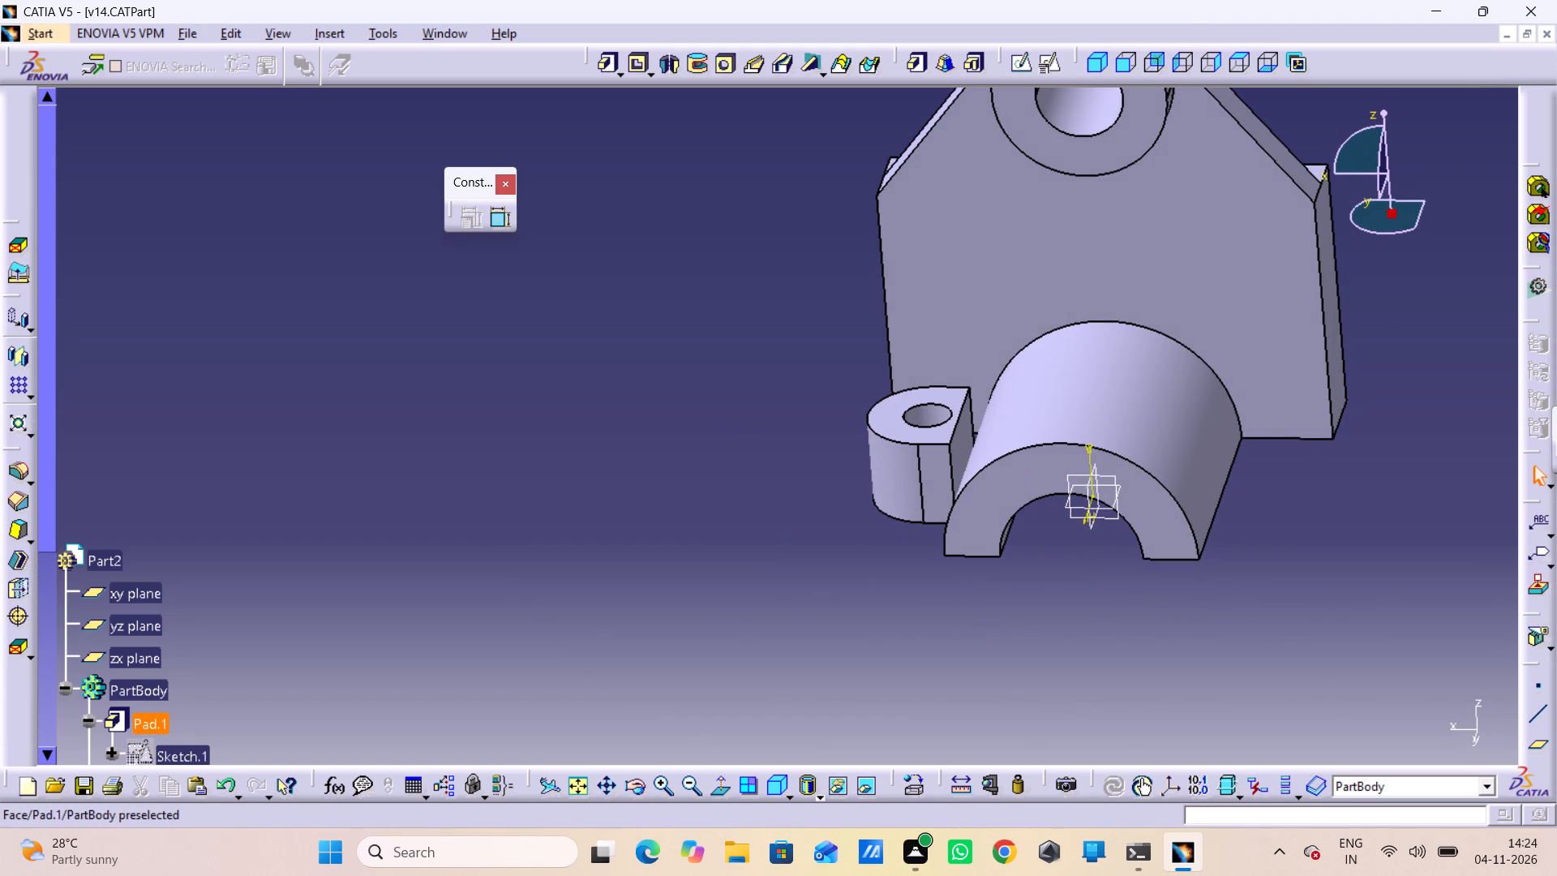
{"action": "right_click", "coordinate": [960, 449]}
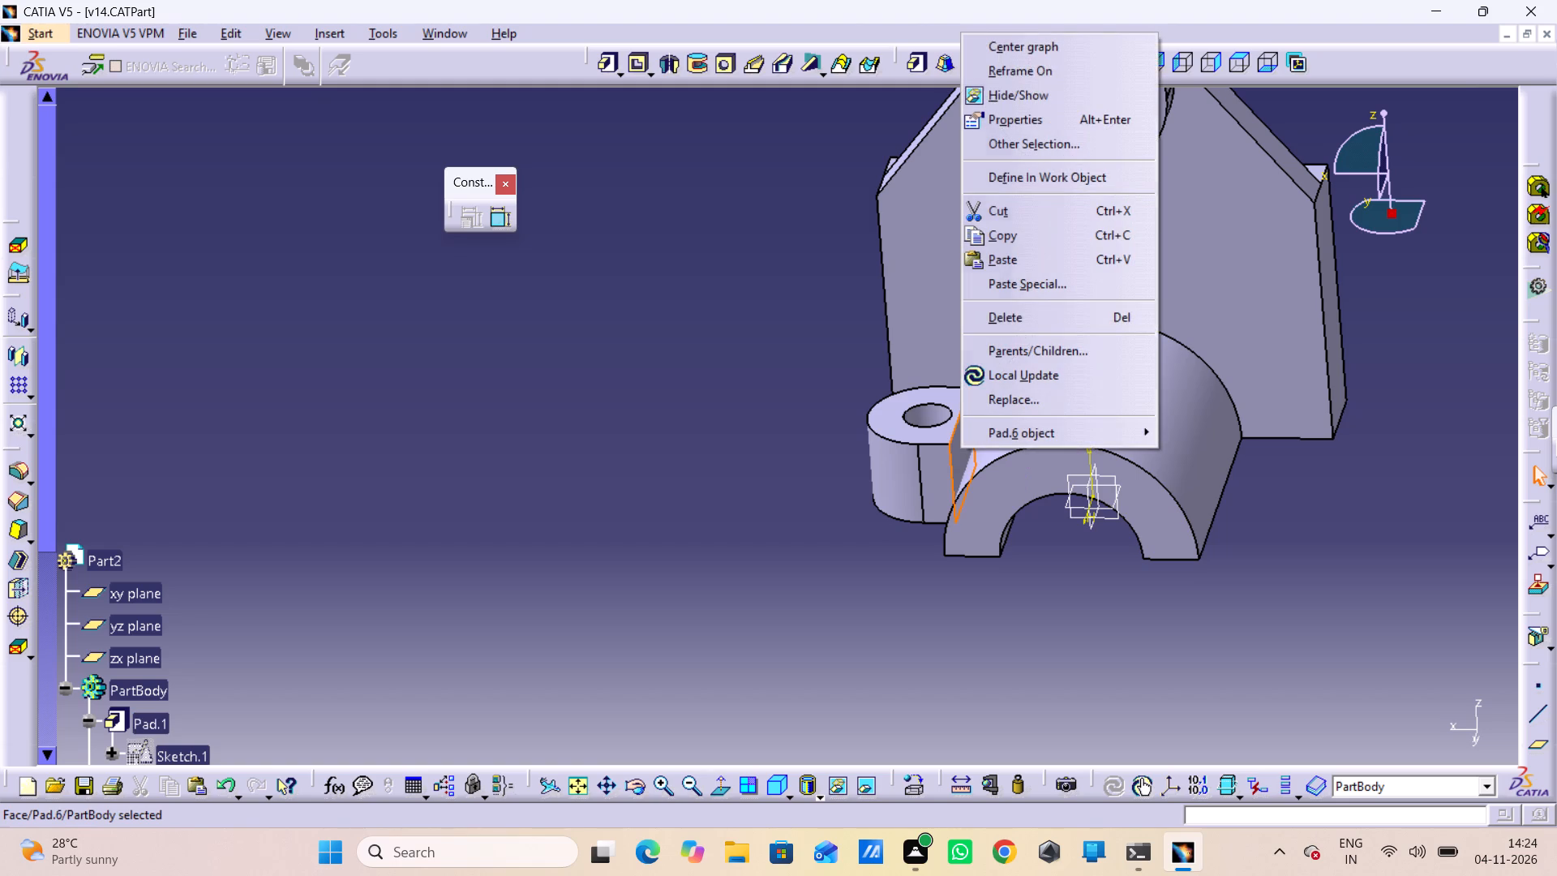
{"action": "left_click", "coordinate": [821, 643]}
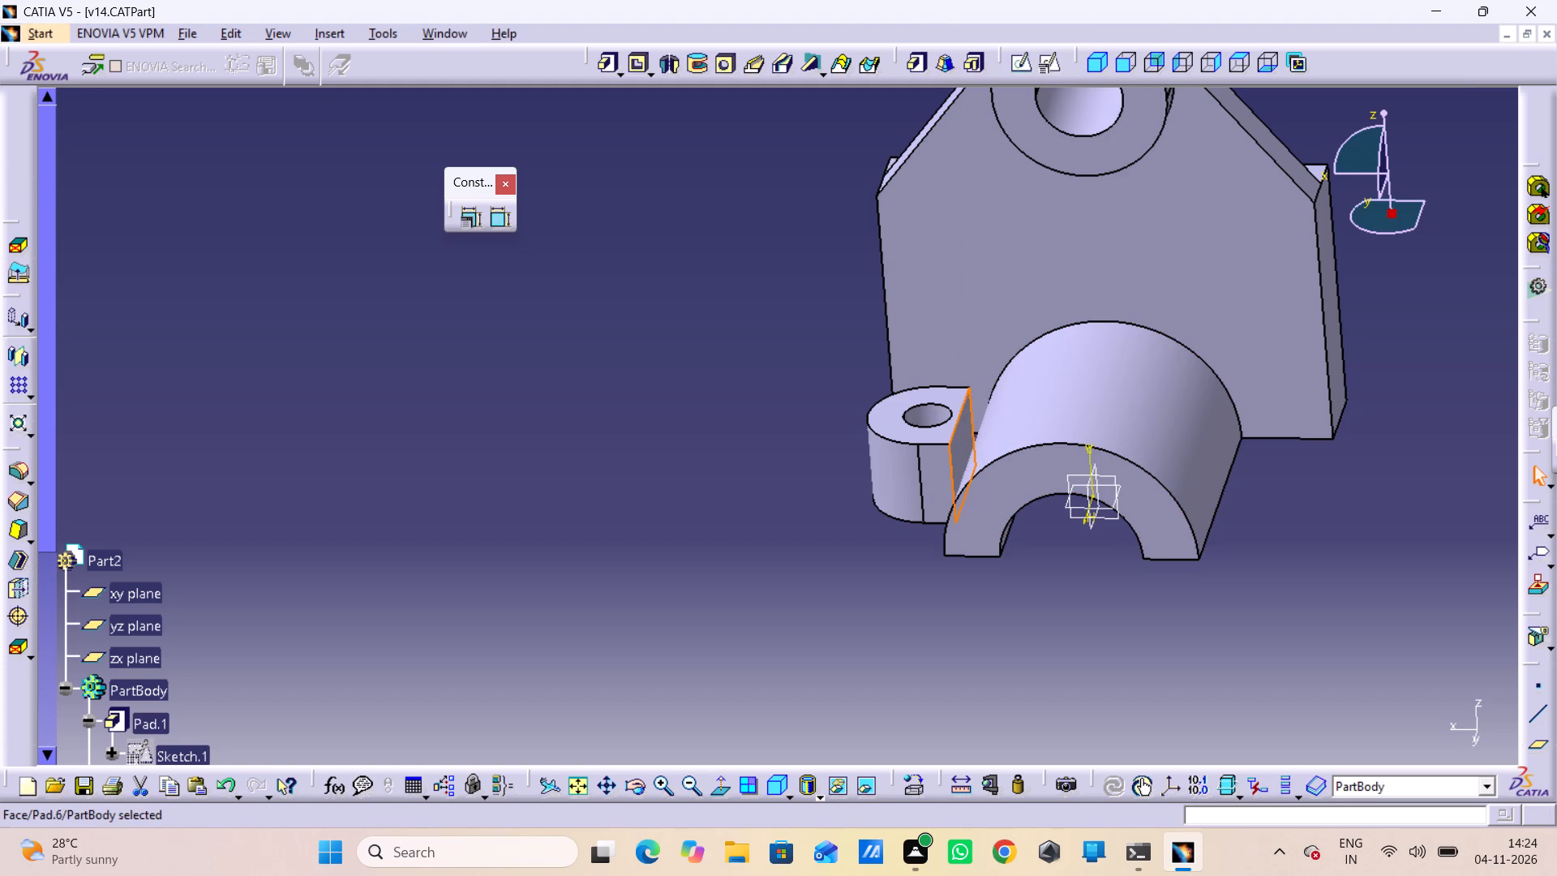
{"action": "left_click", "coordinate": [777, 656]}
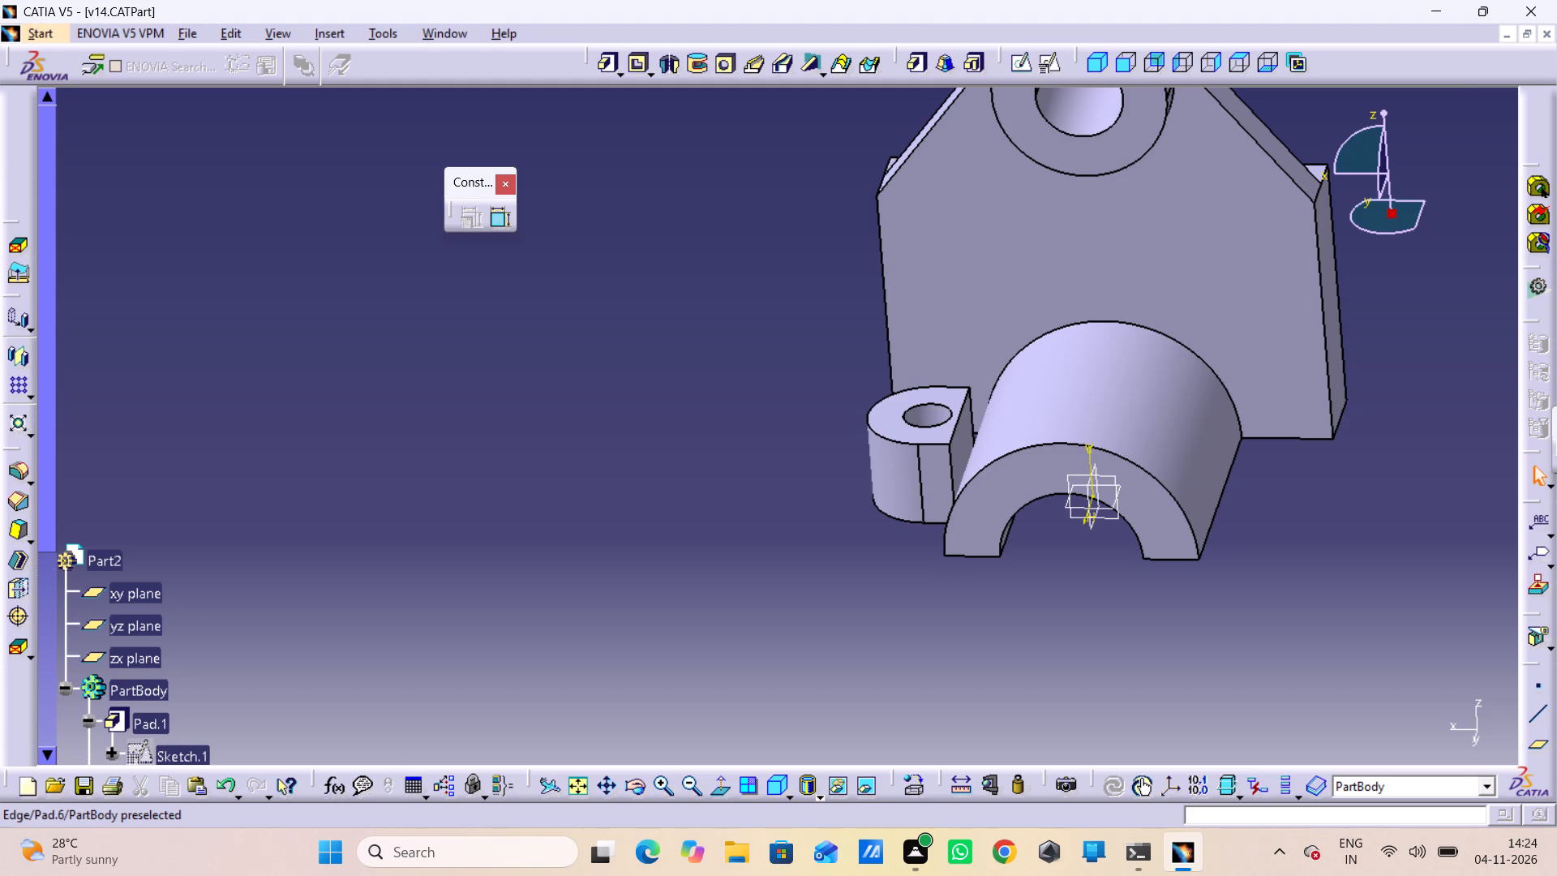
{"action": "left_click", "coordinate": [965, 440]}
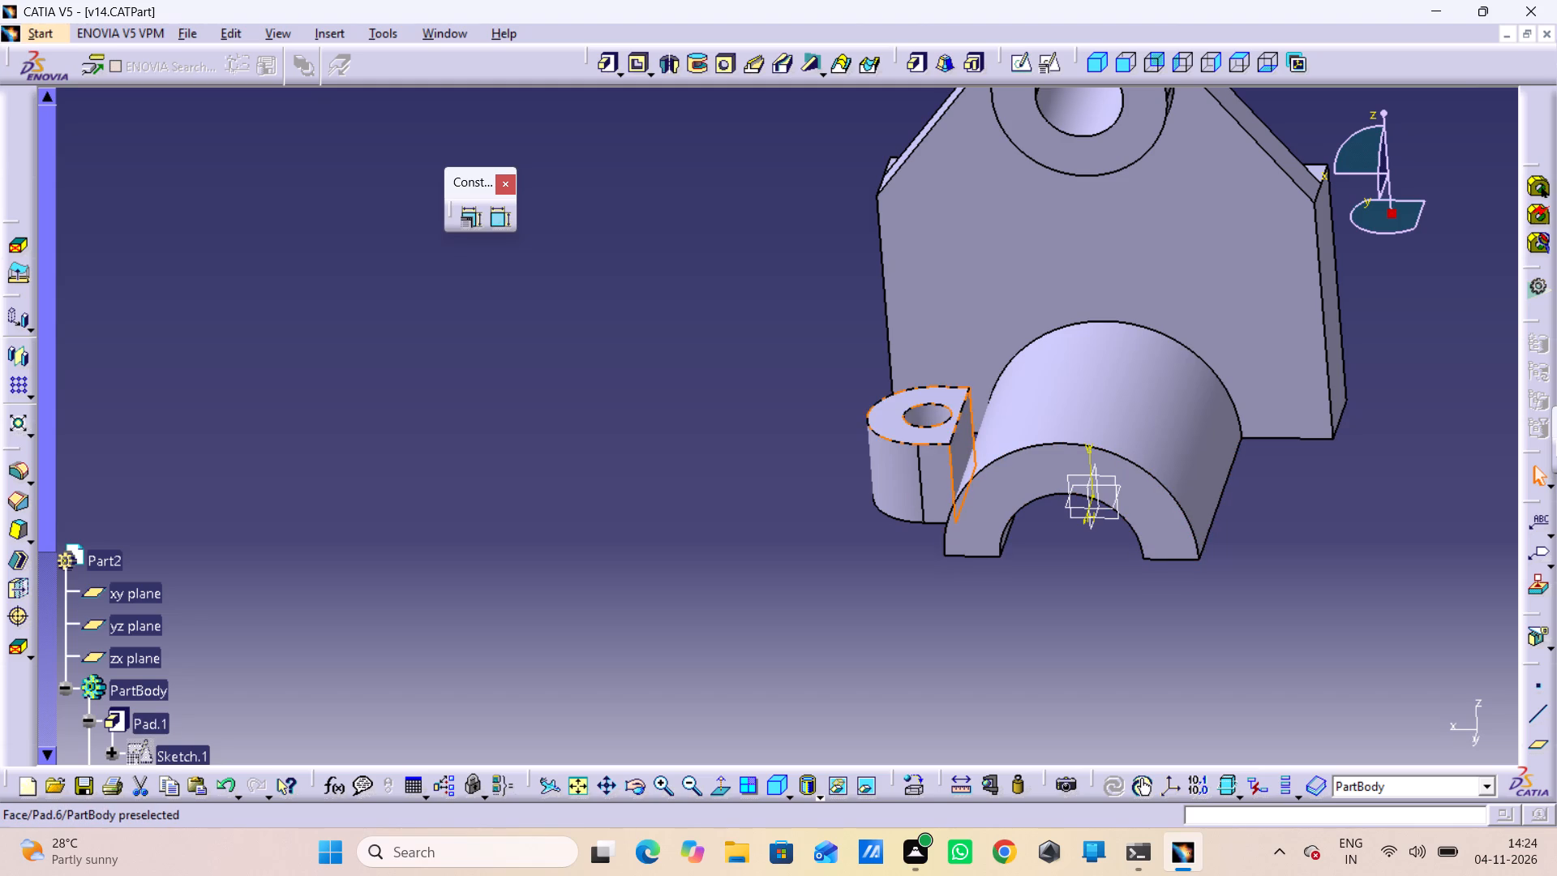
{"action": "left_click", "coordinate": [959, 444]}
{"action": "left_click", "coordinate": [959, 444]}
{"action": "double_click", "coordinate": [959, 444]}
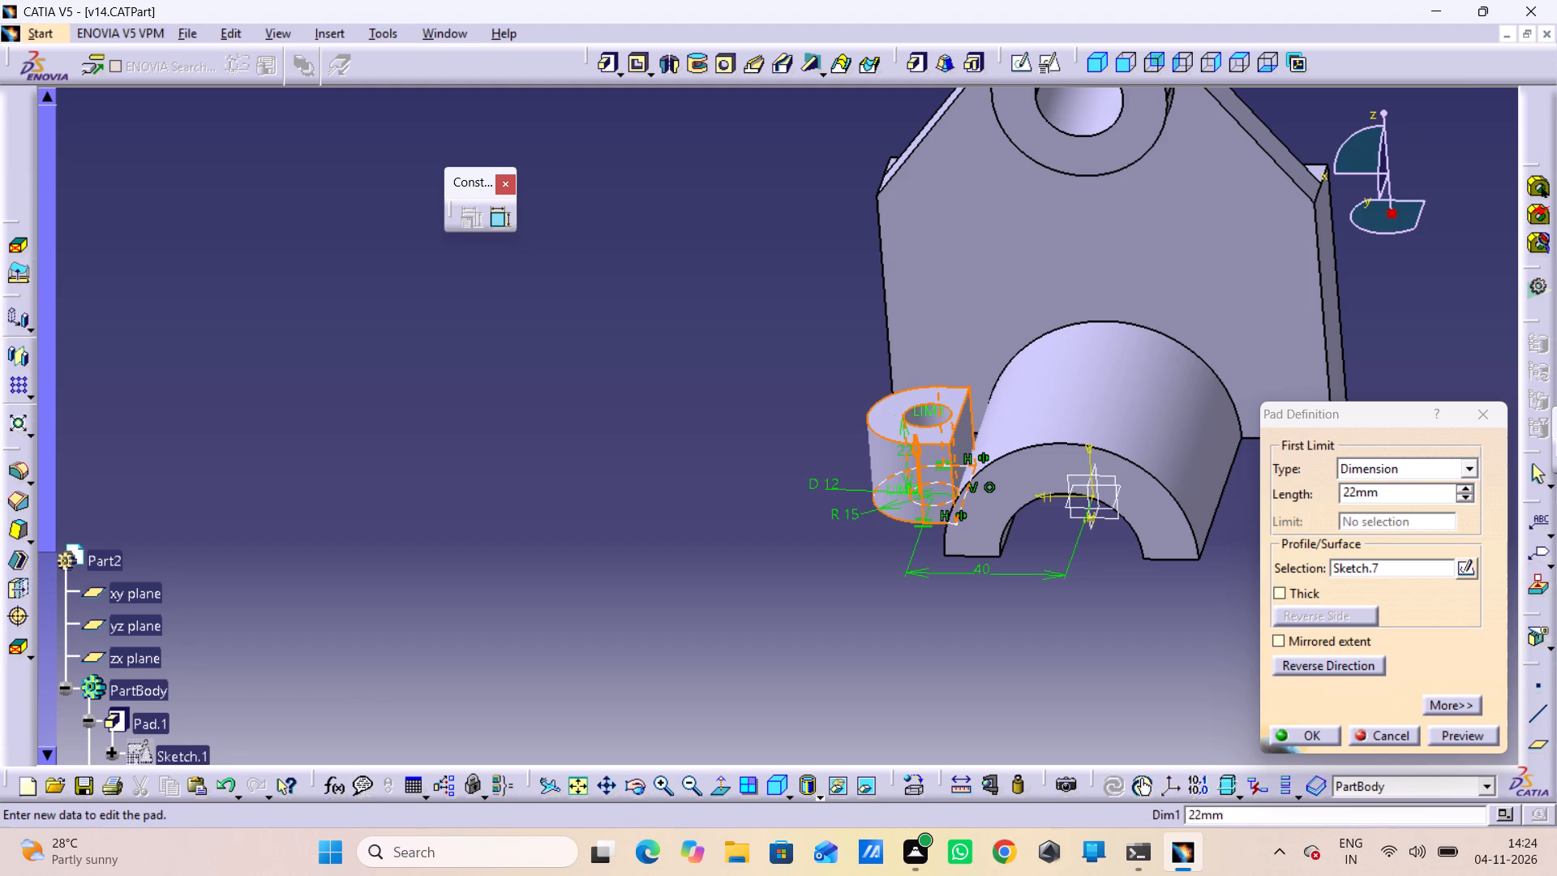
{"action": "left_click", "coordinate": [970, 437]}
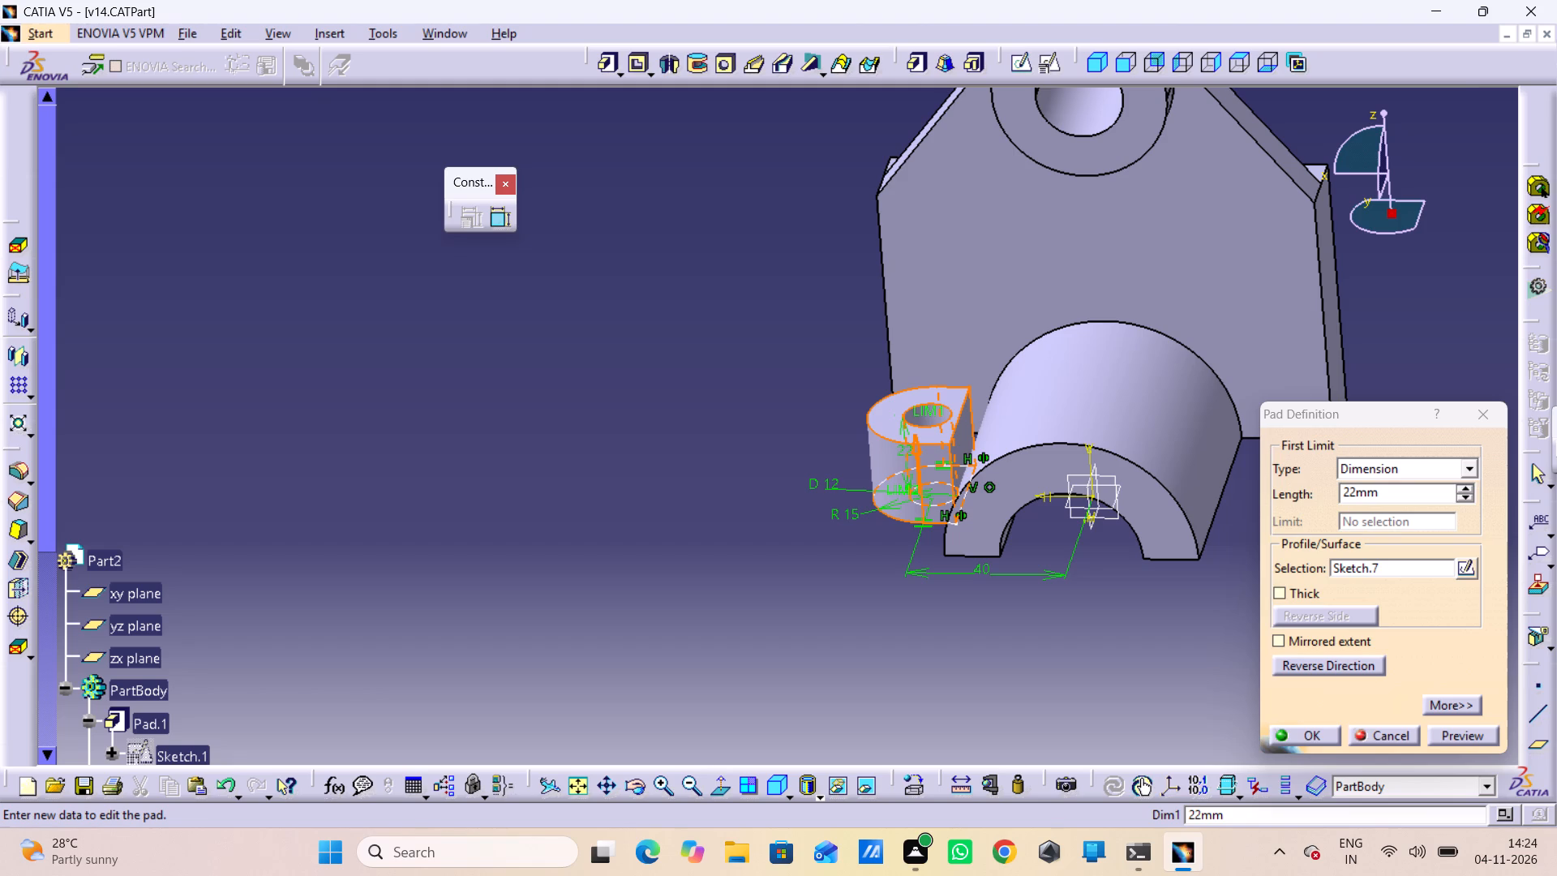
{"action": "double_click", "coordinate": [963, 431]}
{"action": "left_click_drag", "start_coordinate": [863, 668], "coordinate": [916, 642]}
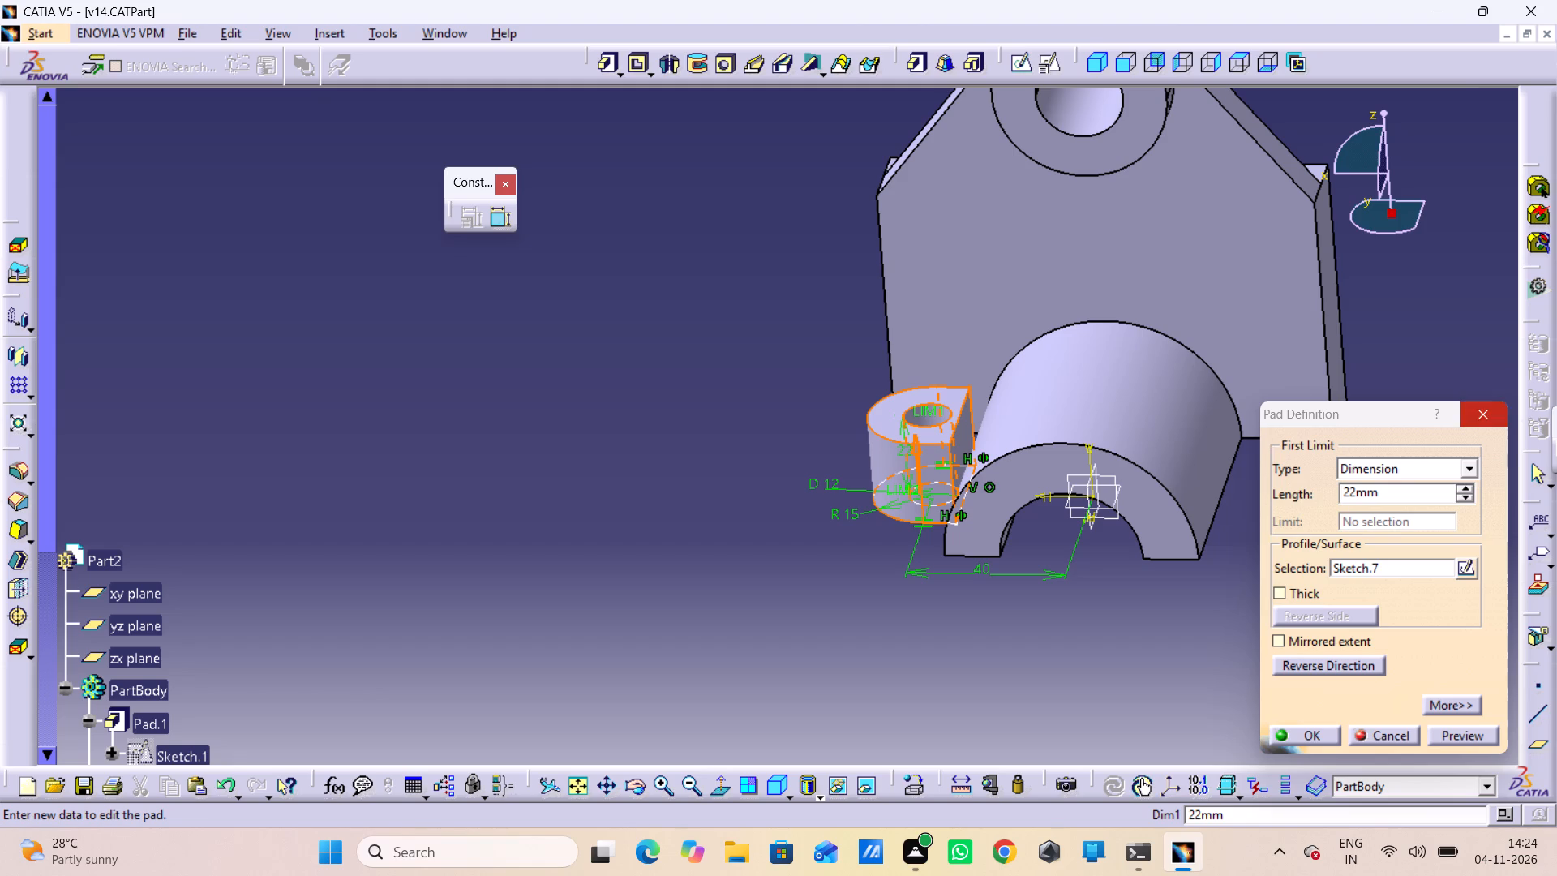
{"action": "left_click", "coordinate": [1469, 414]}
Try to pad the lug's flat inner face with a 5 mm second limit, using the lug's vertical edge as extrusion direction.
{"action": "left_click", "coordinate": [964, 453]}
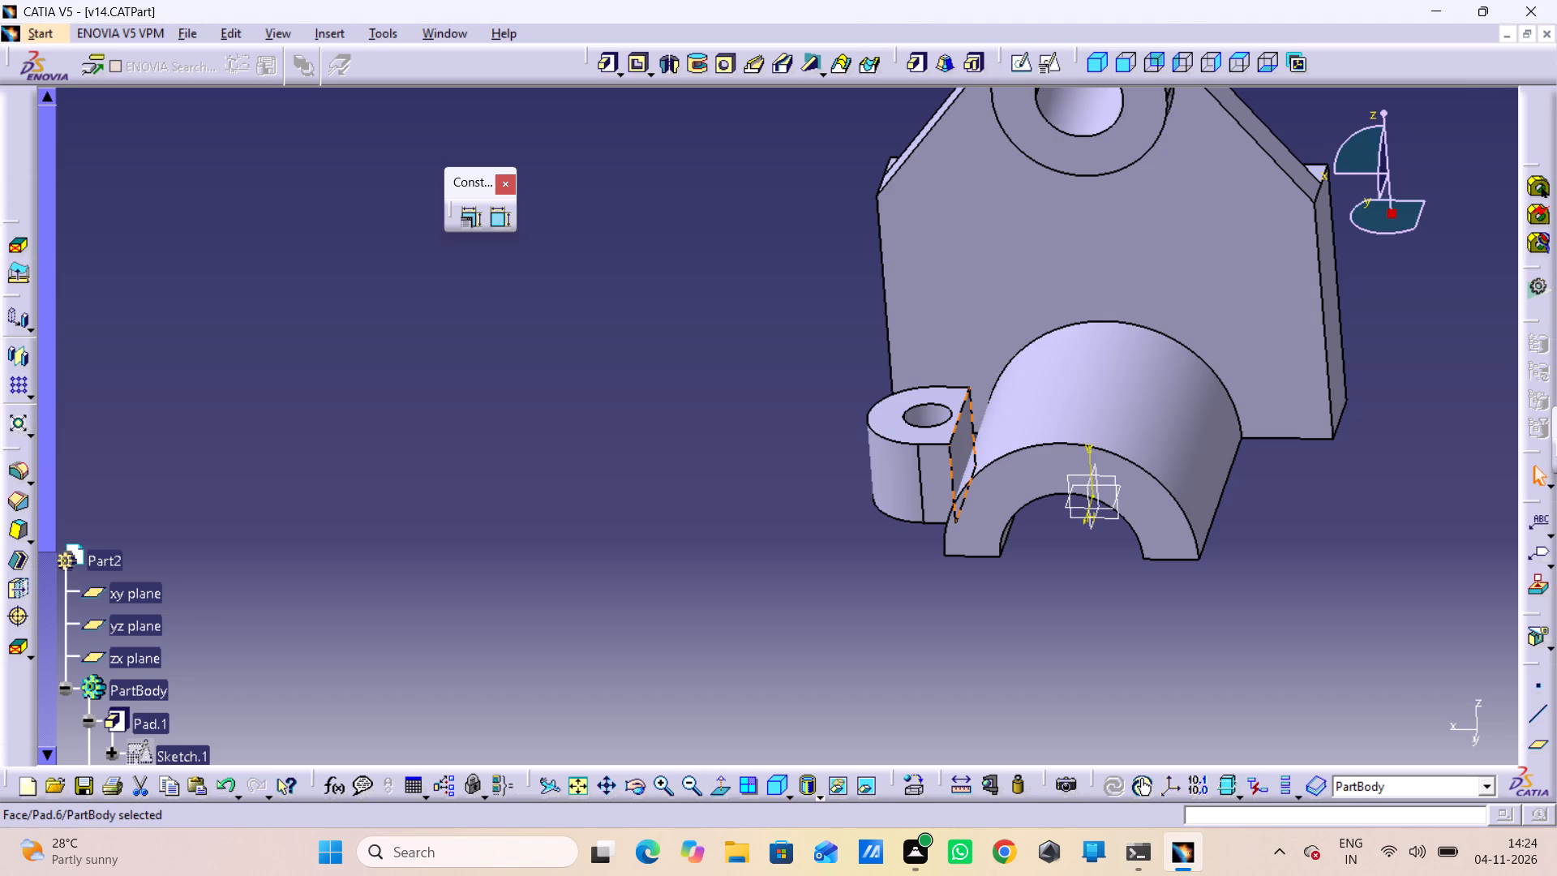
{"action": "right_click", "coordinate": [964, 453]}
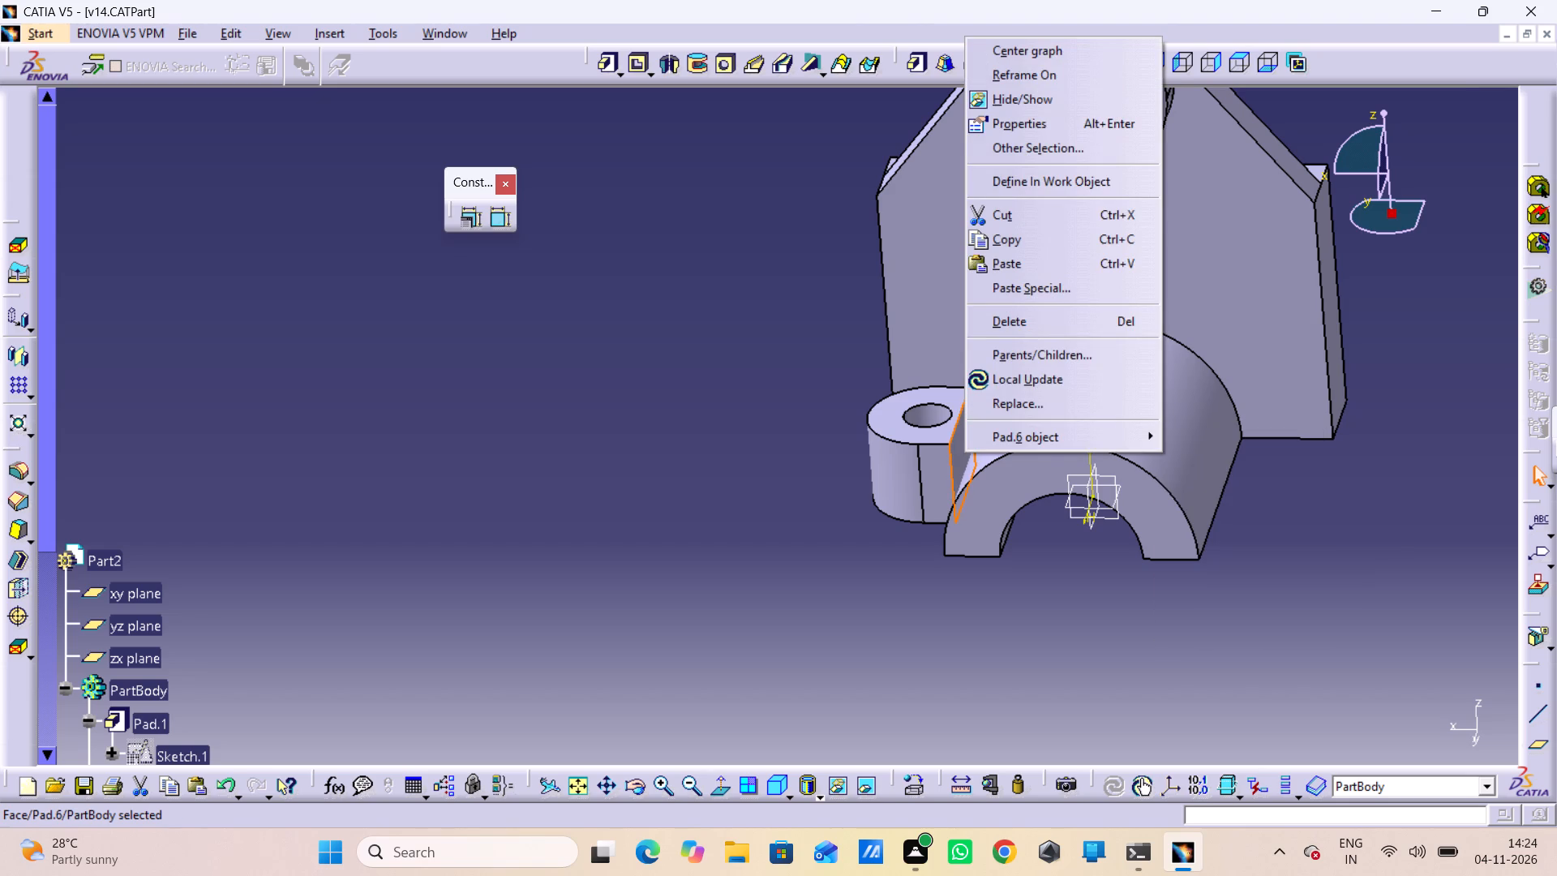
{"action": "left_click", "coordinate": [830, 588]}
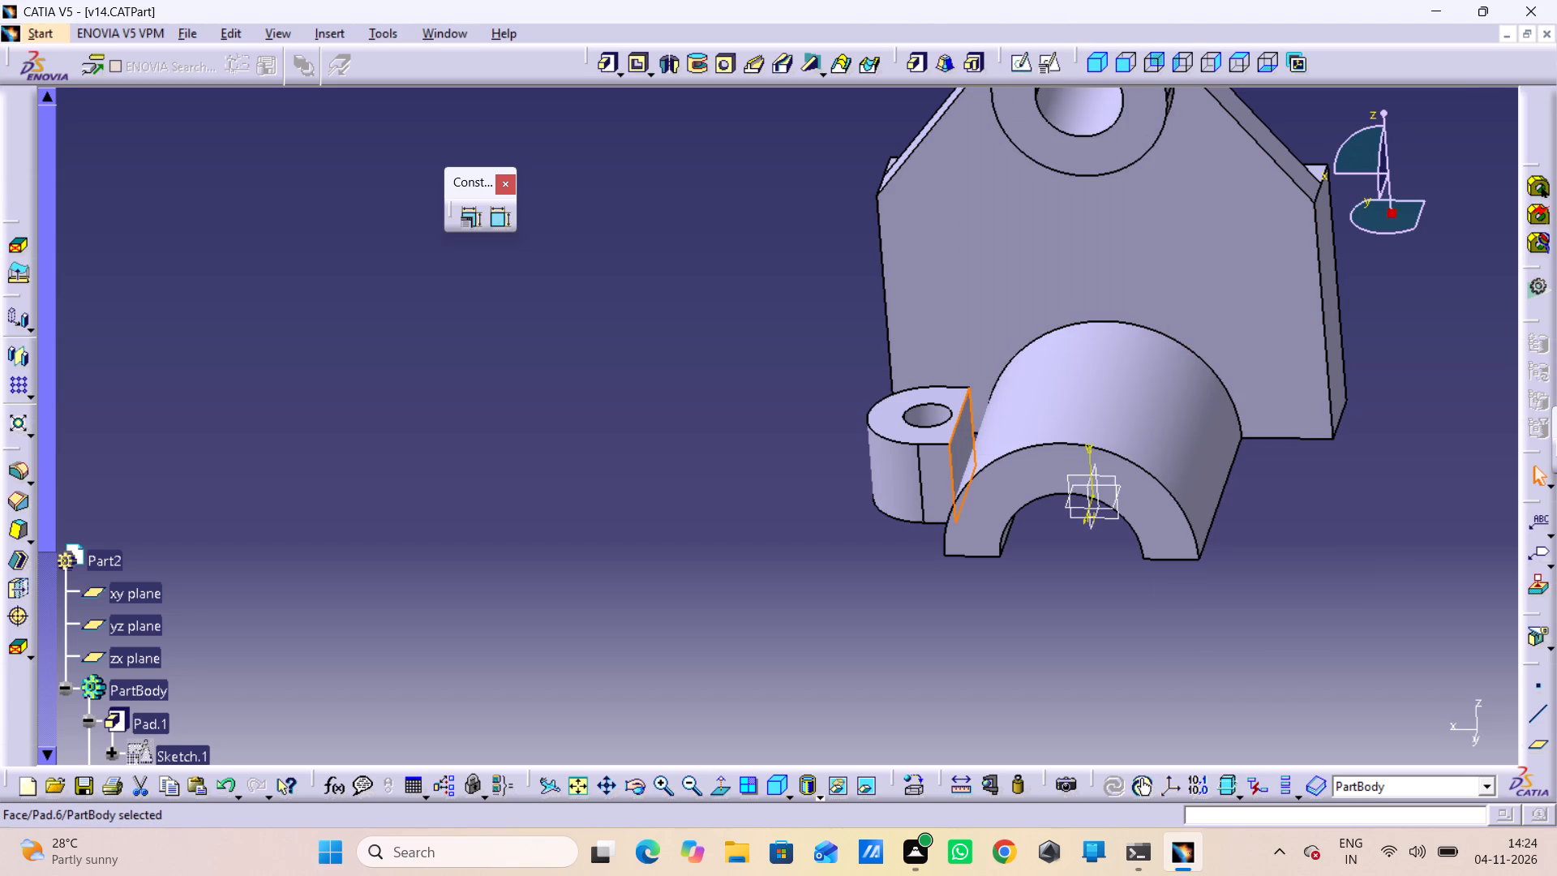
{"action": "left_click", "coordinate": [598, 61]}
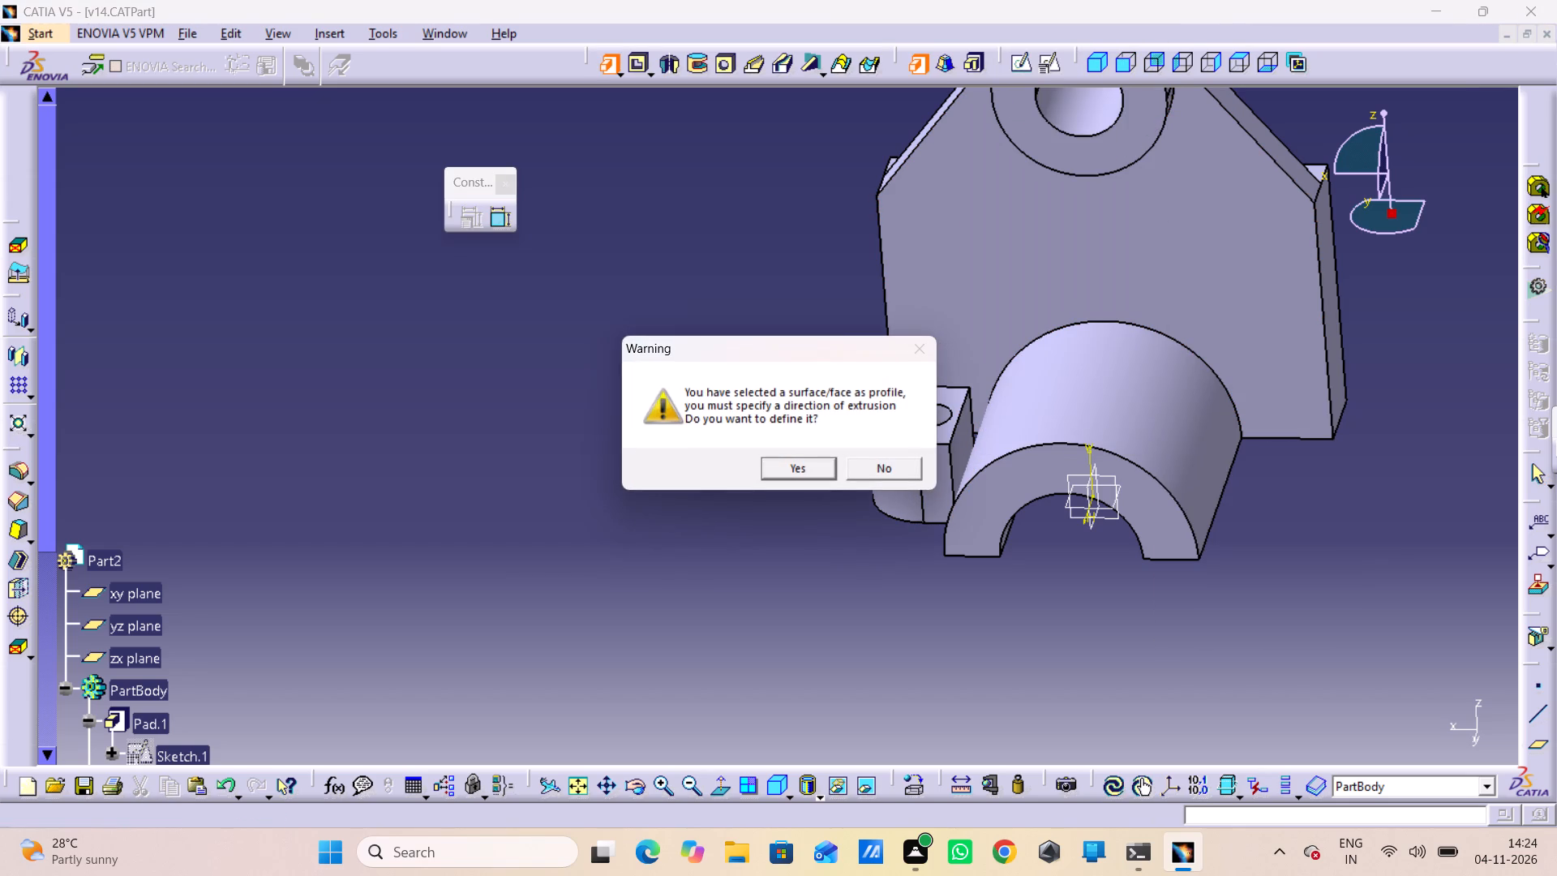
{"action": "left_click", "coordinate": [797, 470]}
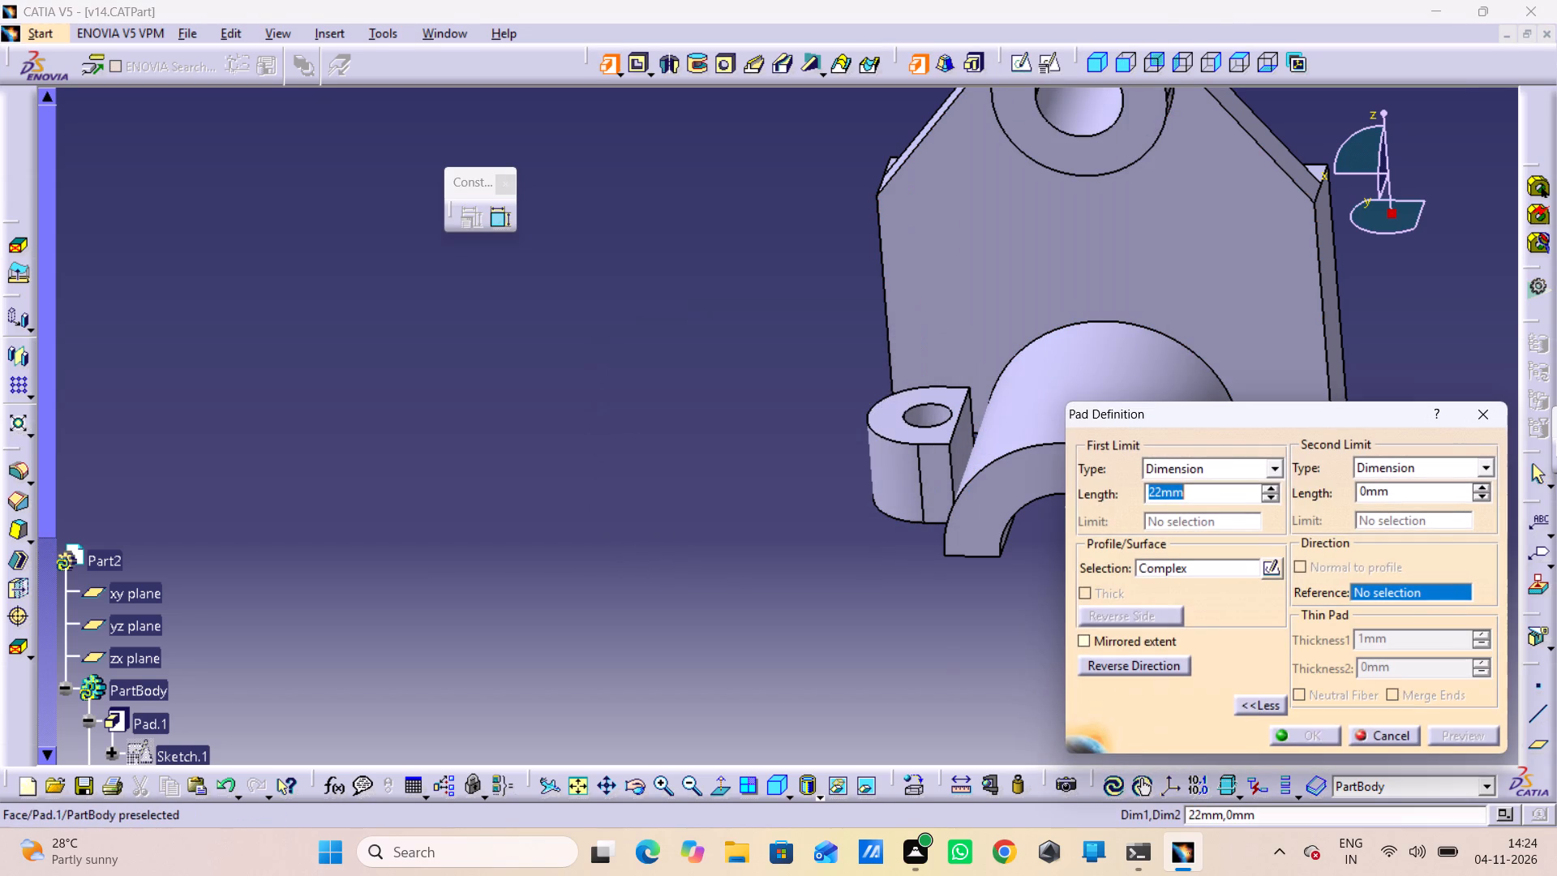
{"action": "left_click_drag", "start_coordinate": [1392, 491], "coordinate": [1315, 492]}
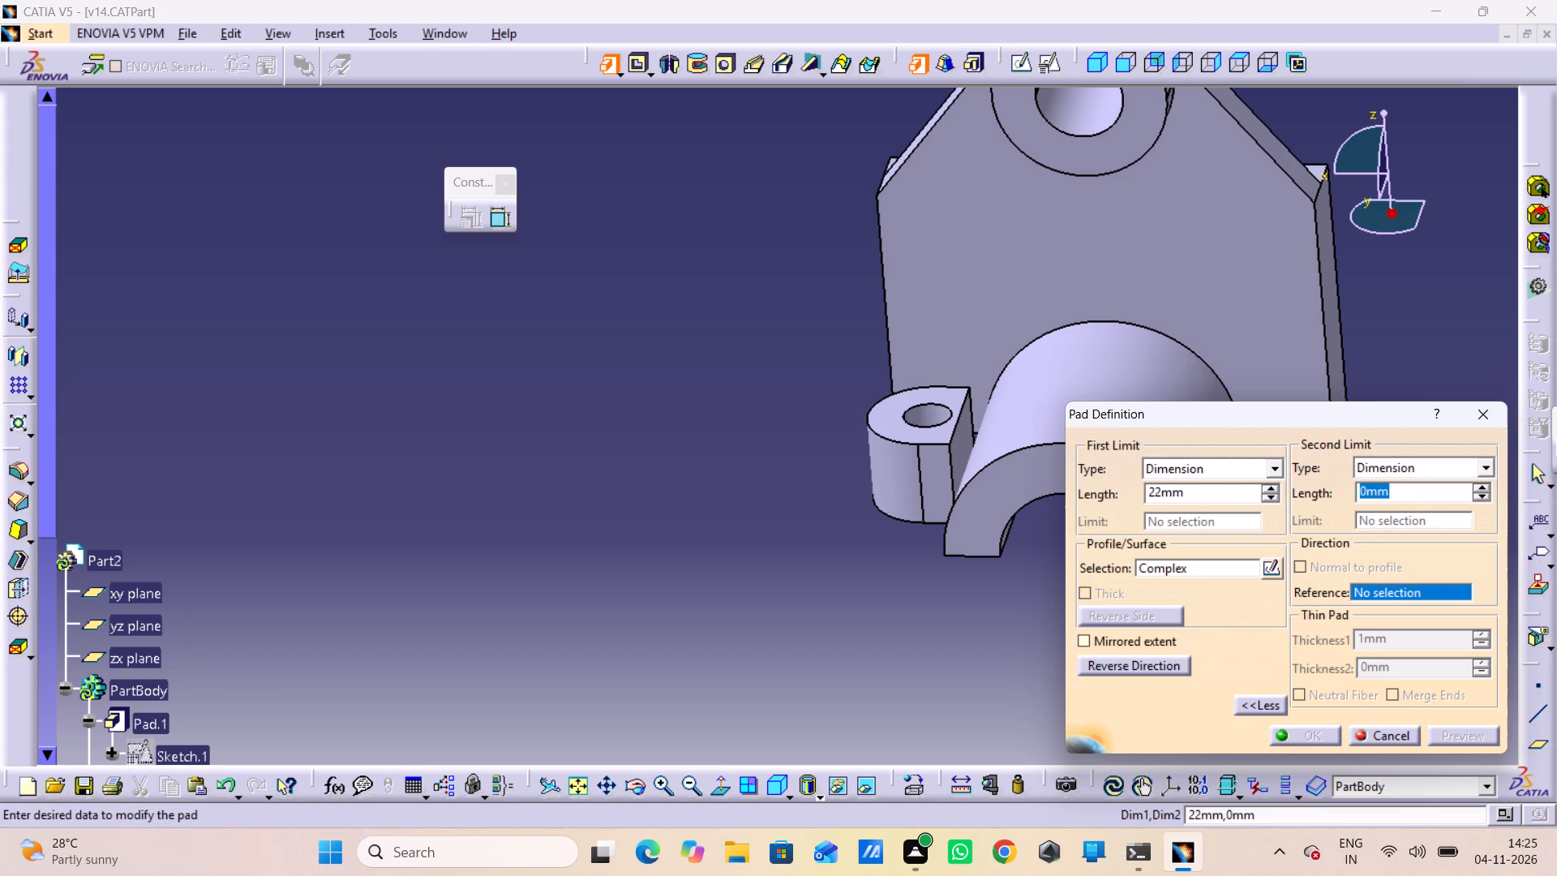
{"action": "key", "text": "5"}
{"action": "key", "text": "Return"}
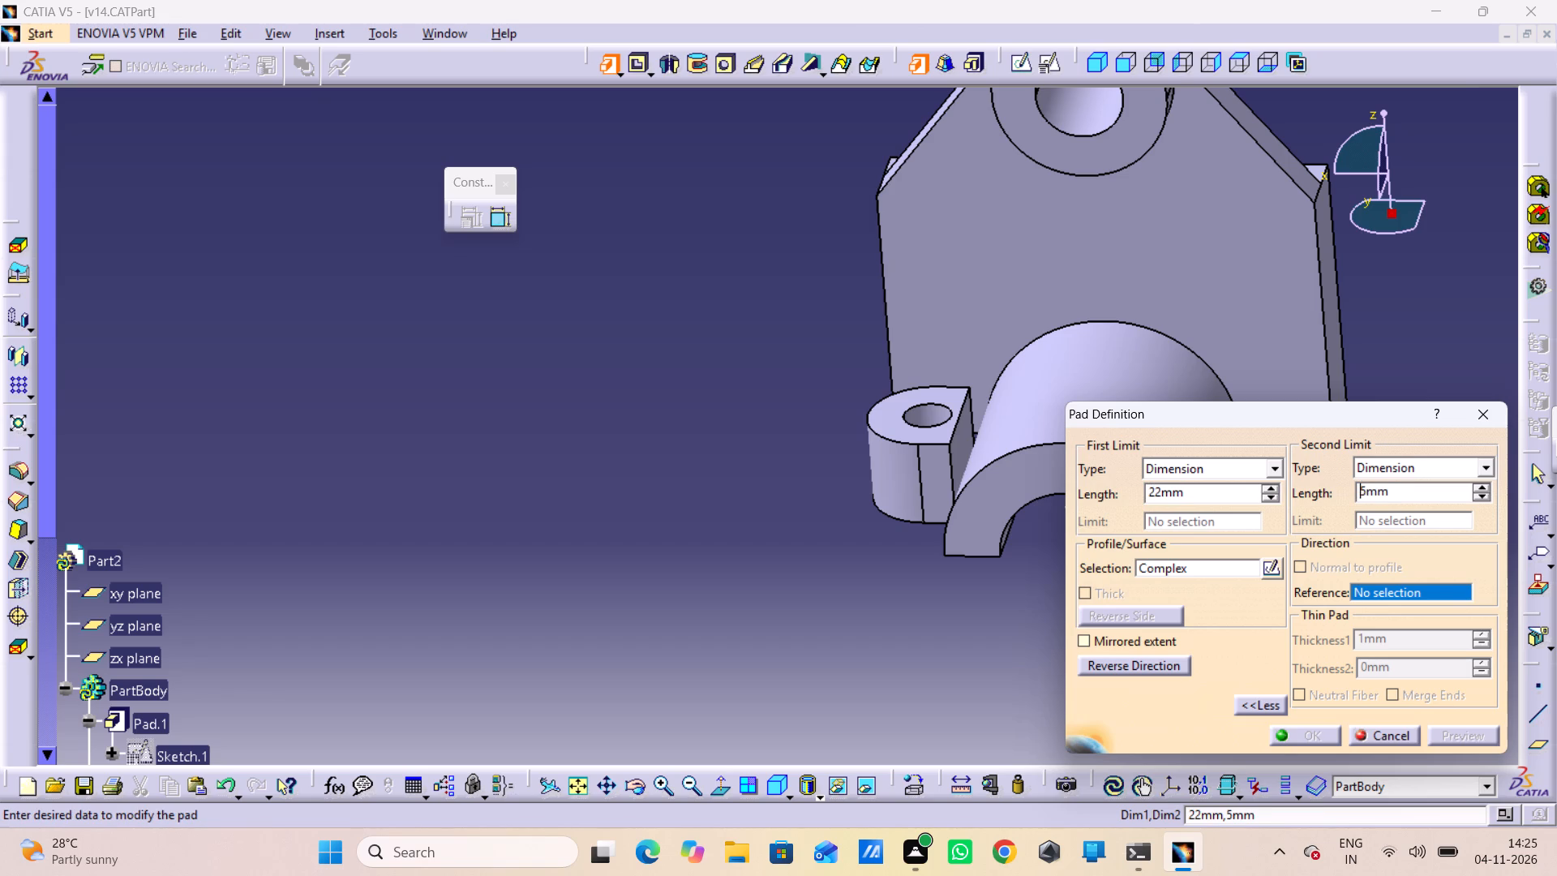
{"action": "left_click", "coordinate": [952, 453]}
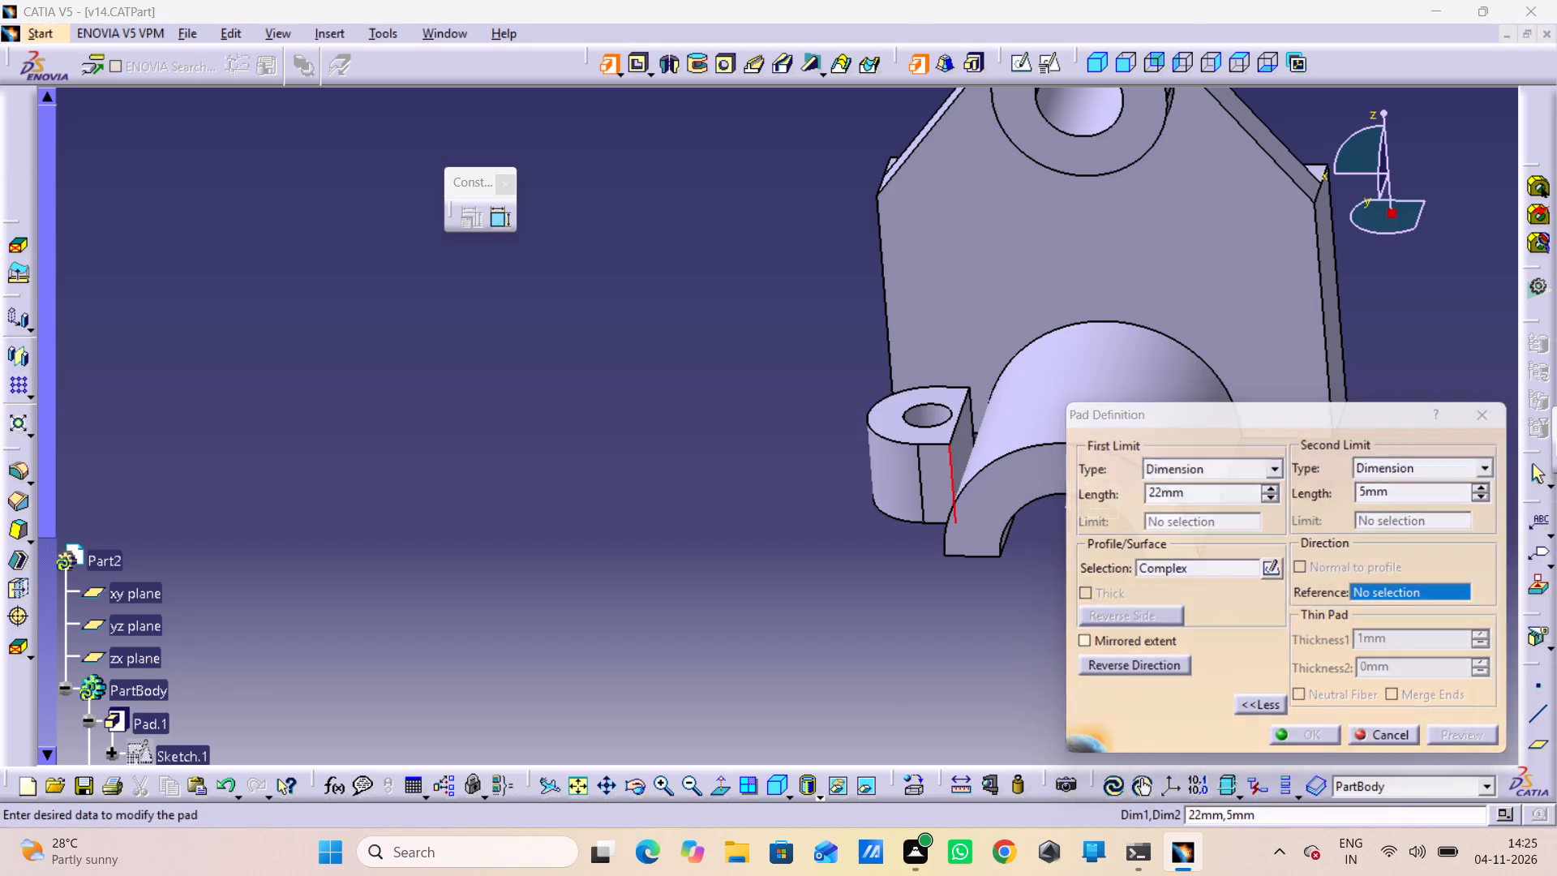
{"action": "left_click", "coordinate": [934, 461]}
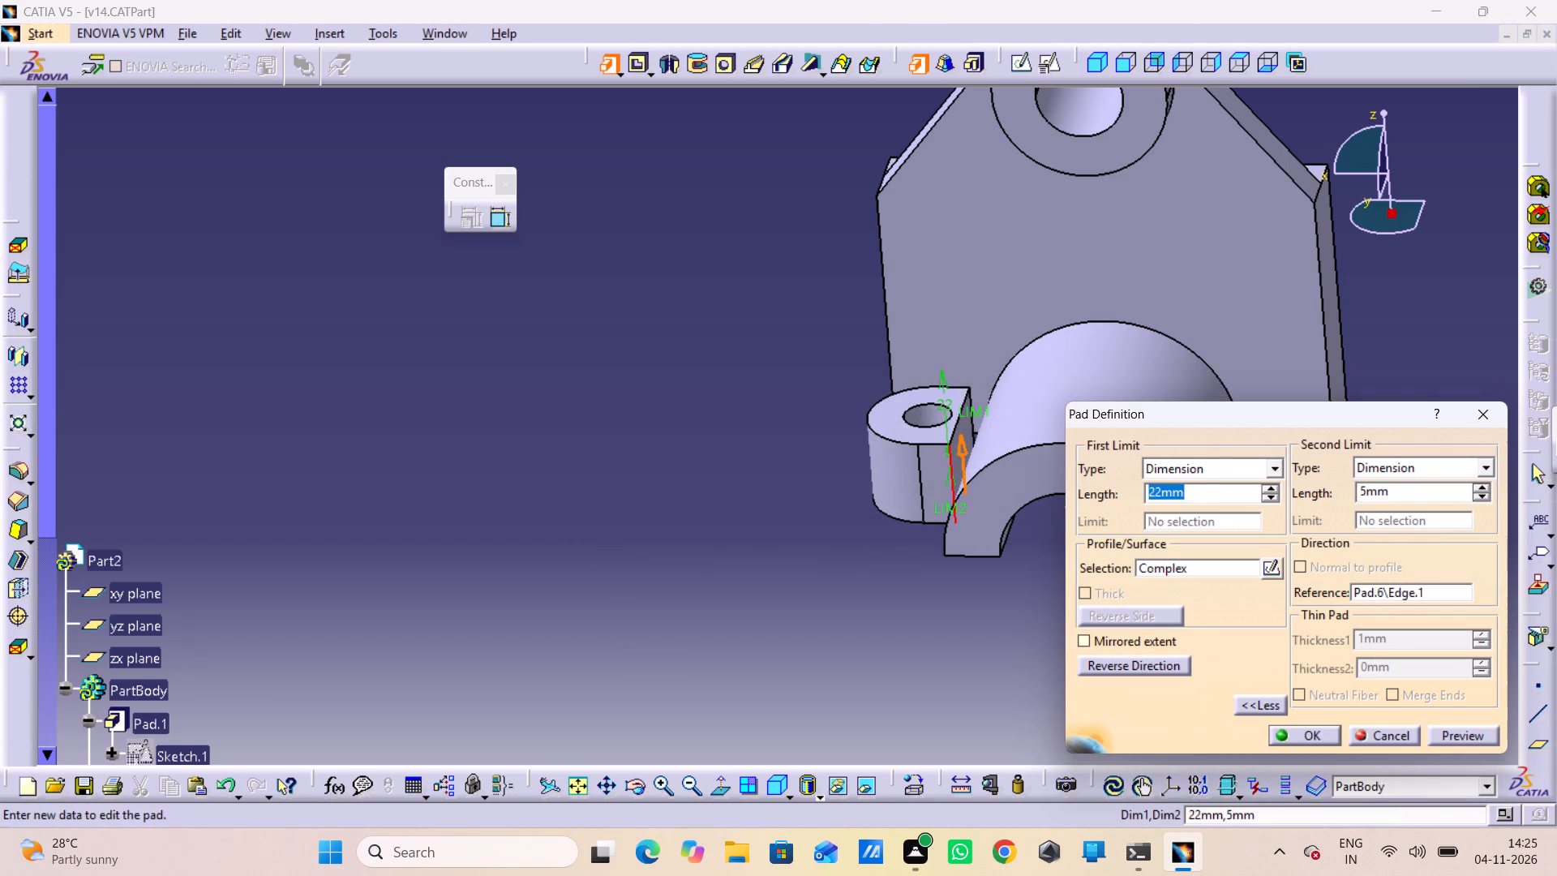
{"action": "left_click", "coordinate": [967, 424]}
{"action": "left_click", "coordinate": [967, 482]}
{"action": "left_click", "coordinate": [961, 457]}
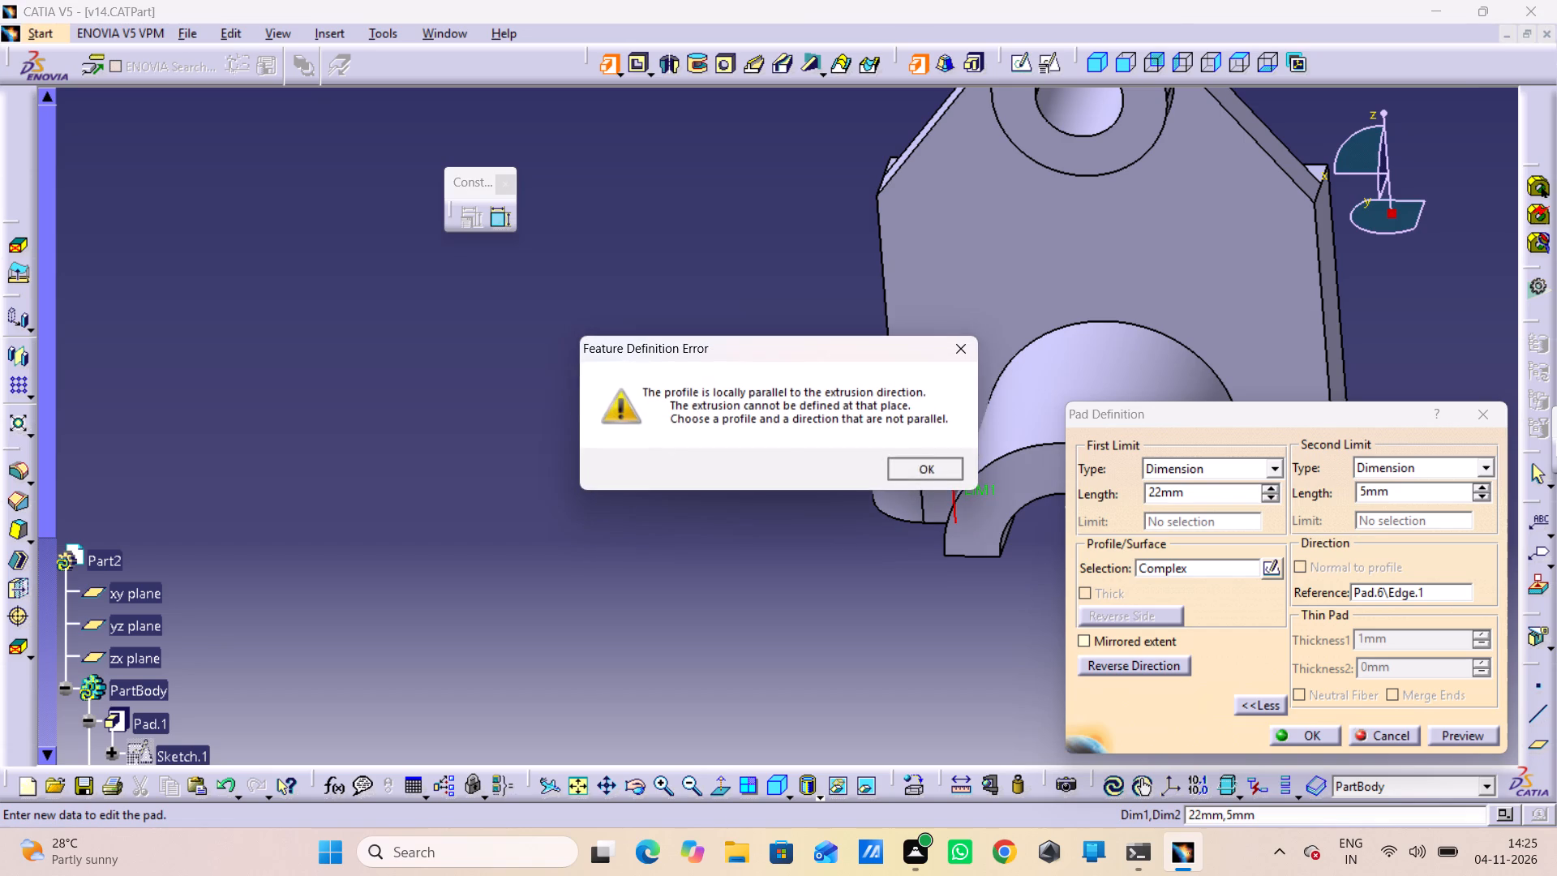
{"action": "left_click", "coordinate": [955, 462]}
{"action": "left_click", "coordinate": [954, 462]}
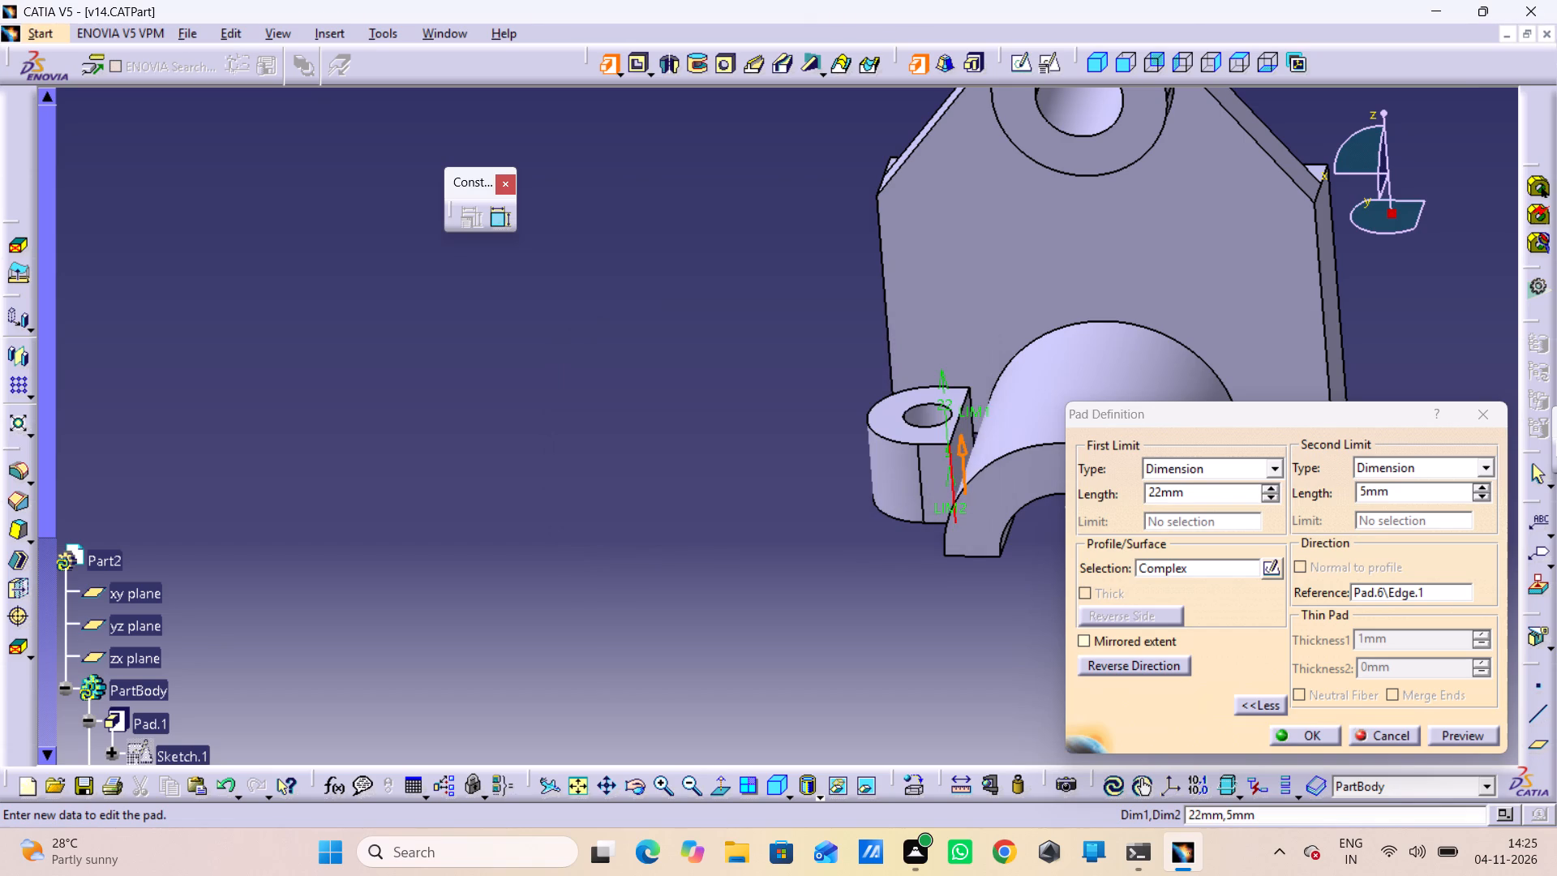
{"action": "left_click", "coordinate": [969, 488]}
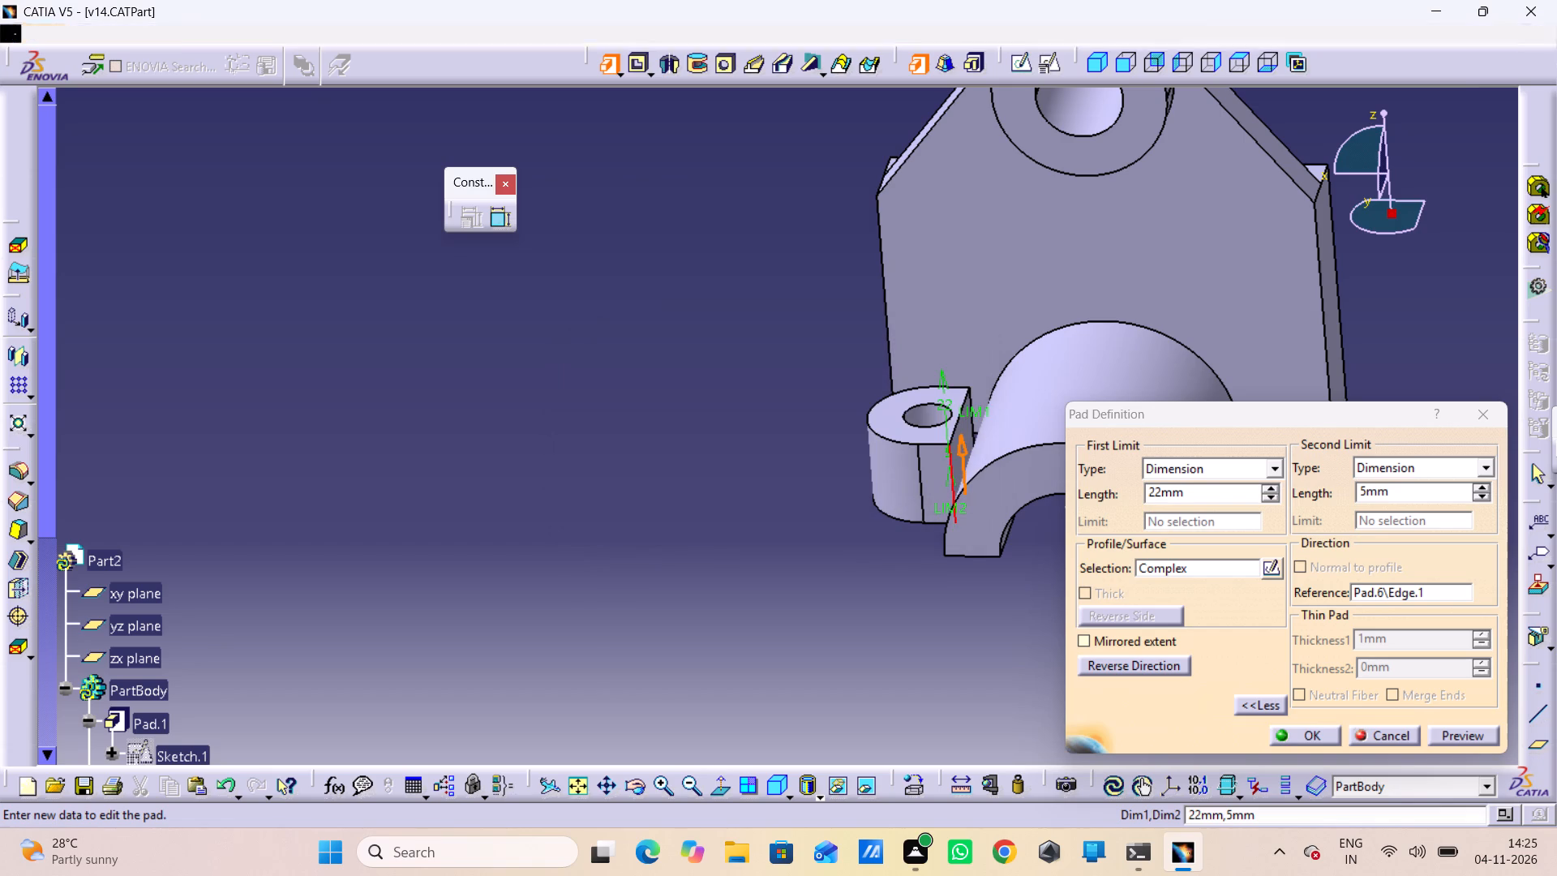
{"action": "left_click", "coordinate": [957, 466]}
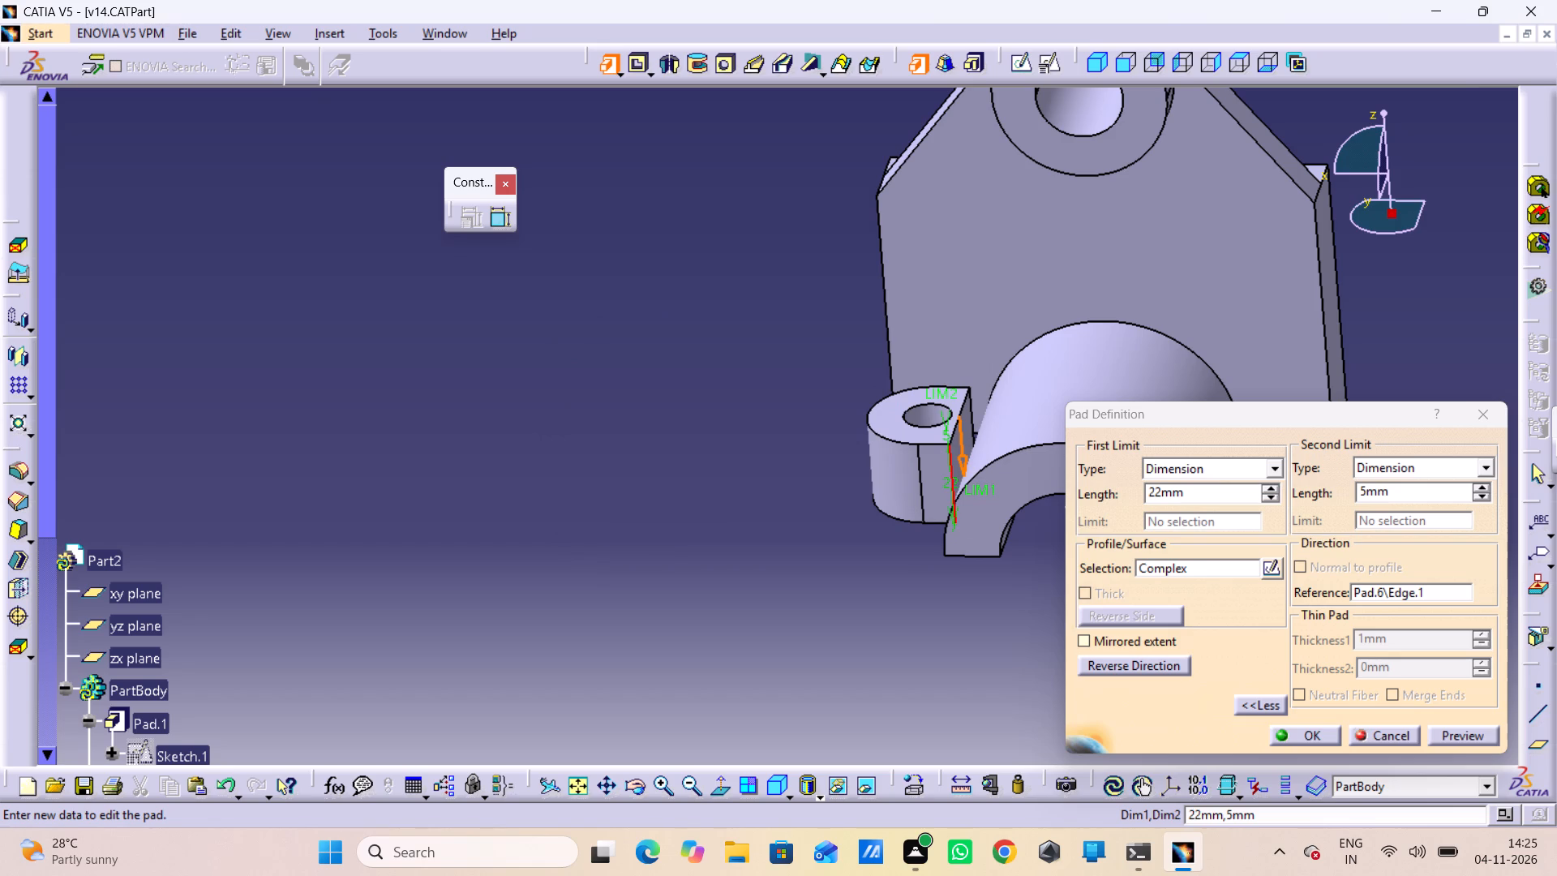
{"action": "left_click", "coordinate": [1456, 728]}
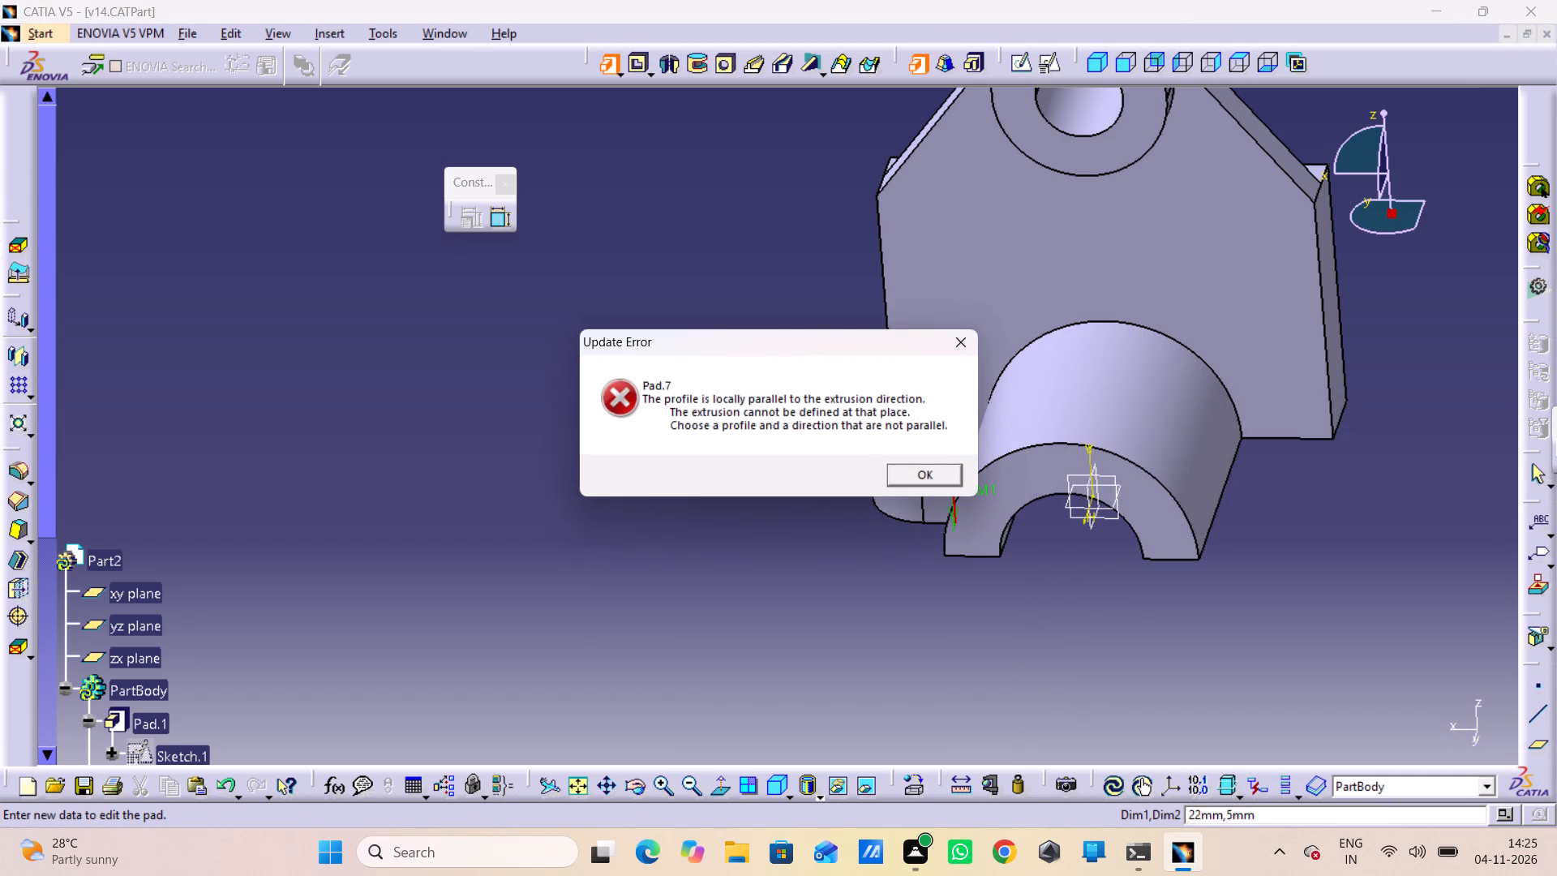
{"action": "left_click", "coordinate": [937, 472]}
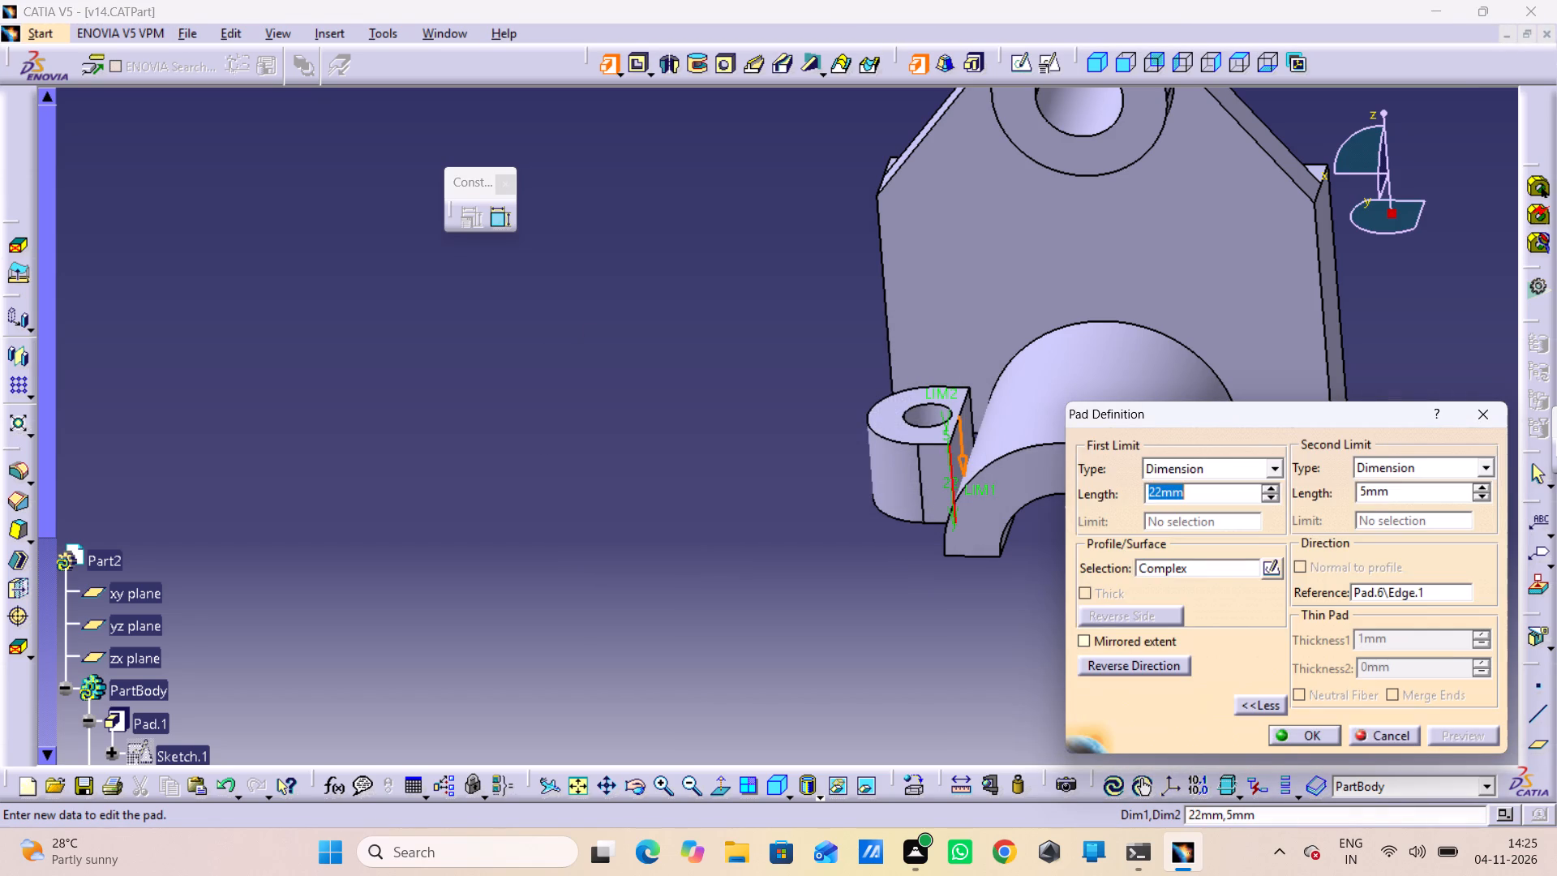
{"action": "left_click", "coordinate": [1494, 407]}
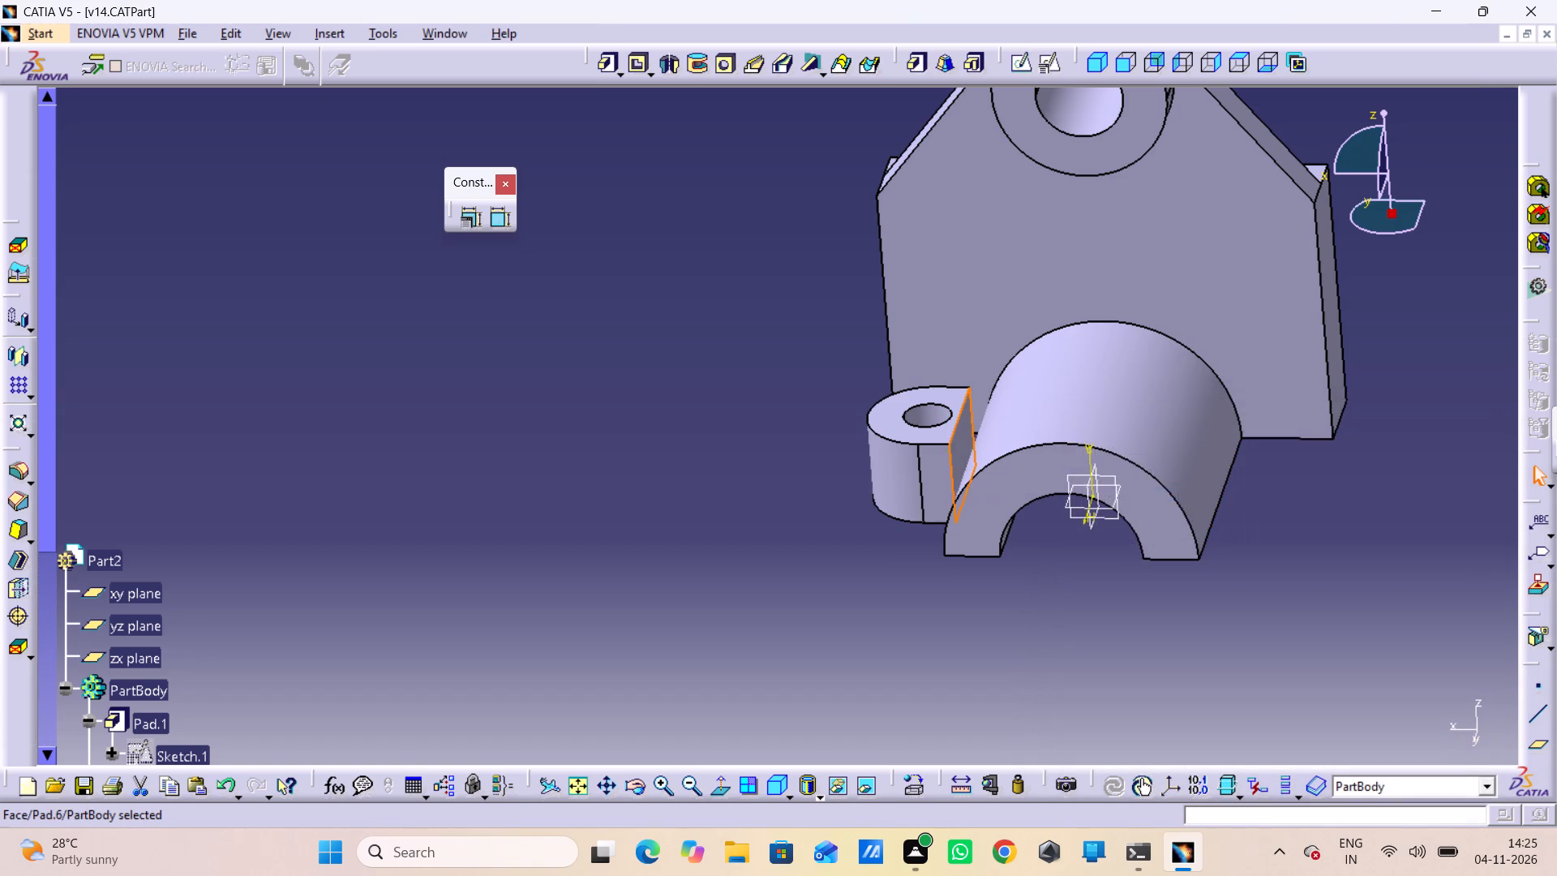
Reopen the side lug's profile sketch, Sketch.7, for editing.
{"action": "left_click", "coordinate": [817, 651]}
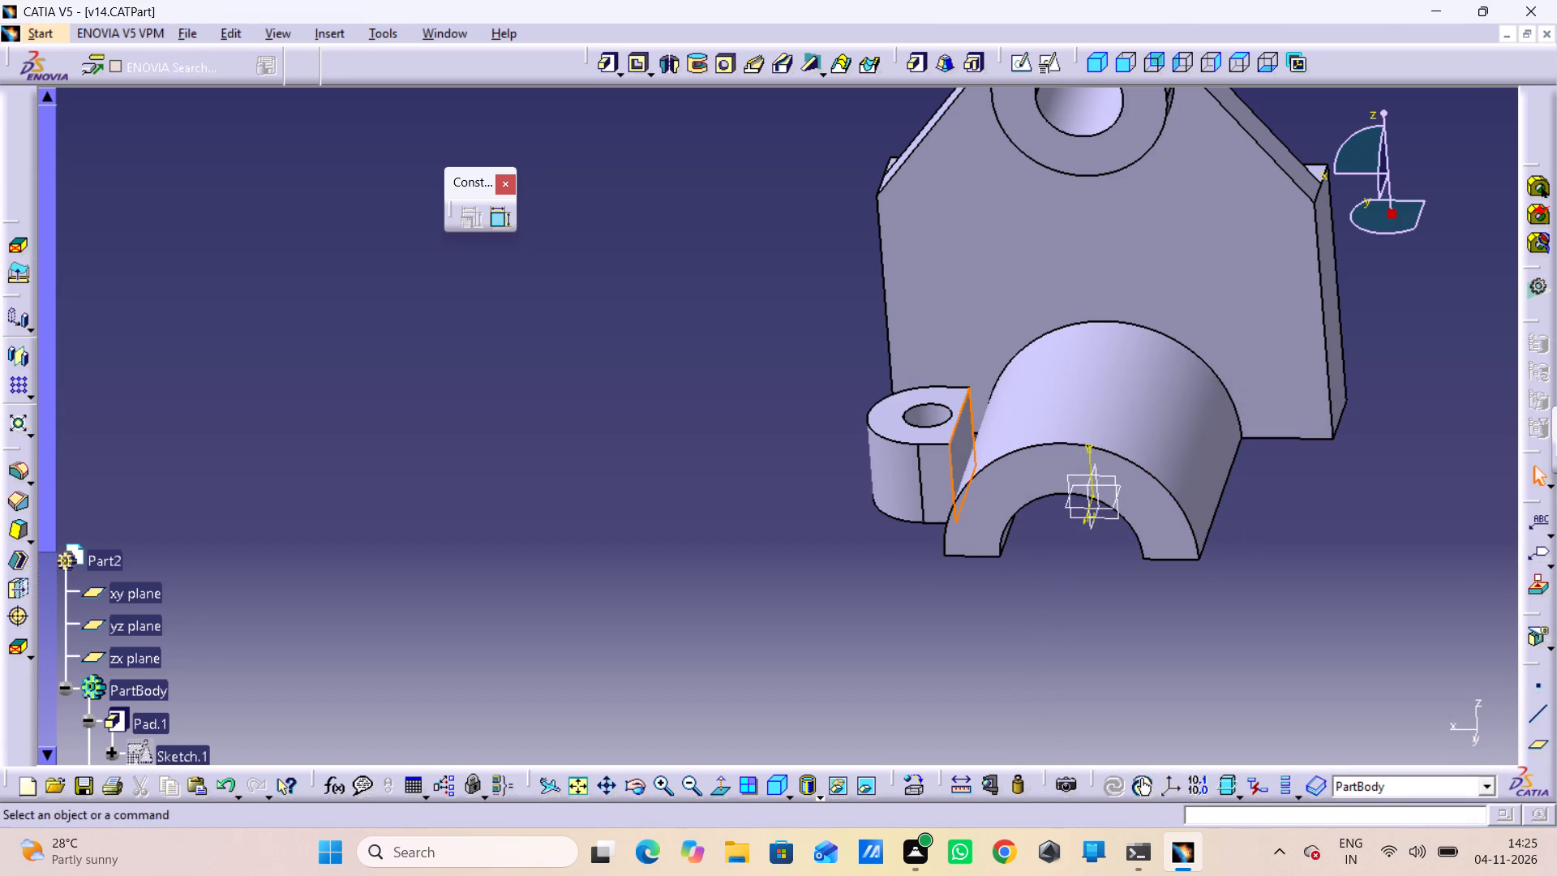
{"action": "middle_click_drag", "start_coordinate": [569, 446], "coordinate": [576, 488]}
{"action": "right_click", "coordinate": [569, 446]}
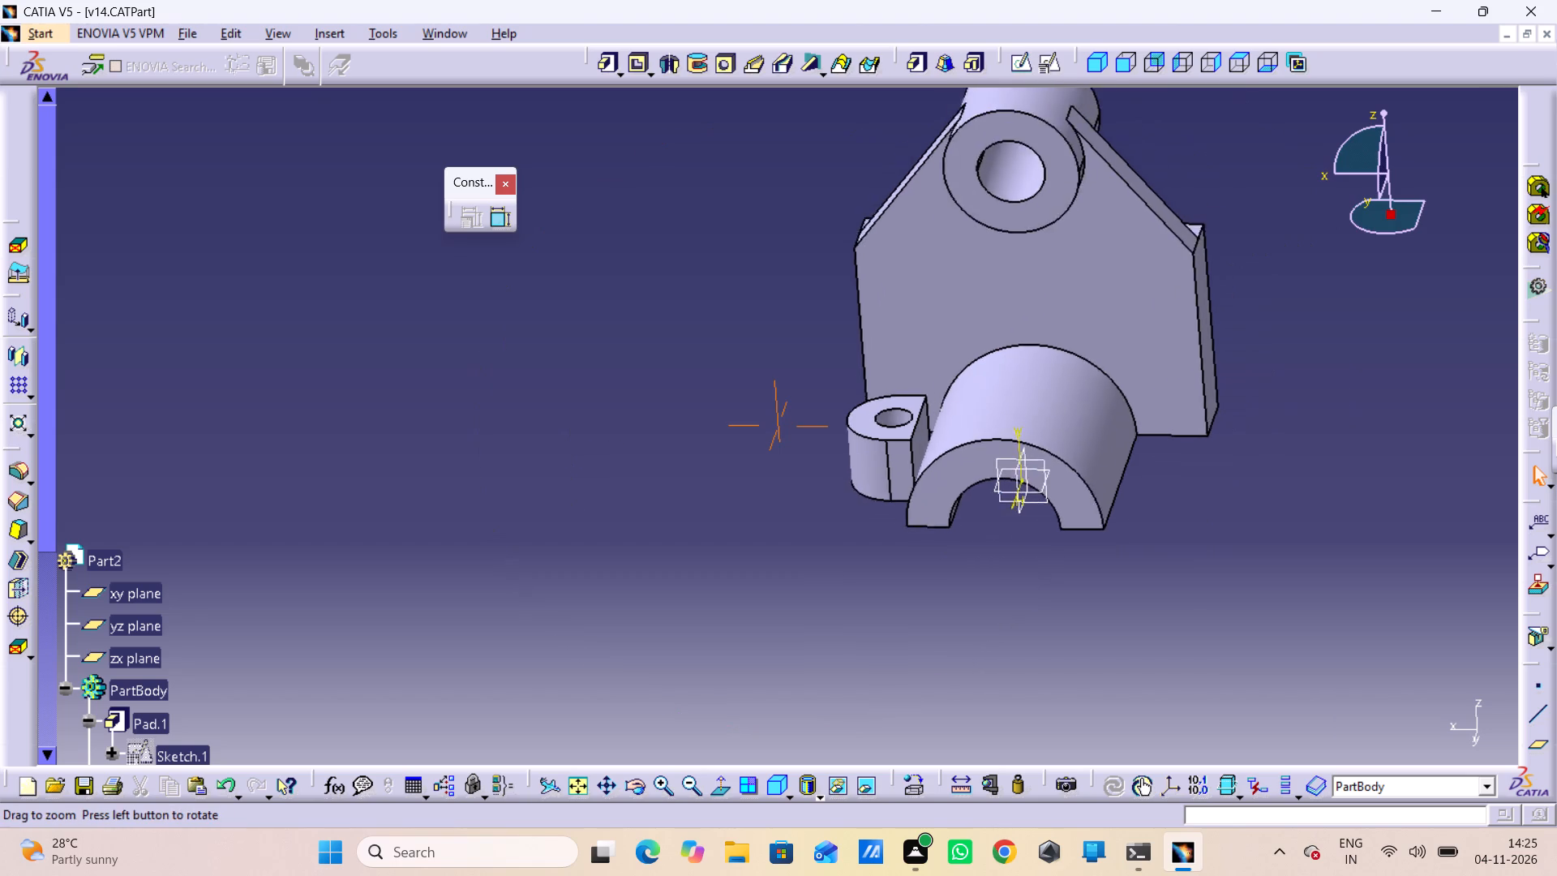
{"action": "middle_click_drag", "start_coordinate": [576, 488], "coordinate": [585, 535]}
{"action": "scroll", "coordinate": [684, 505], "scroll_direction": "up", "scroll_amount": 1}
{"action": "middle_click_drag", "start_coordinate": [684, 505], "coordinate": [686, 505]}
{"action": "right_click_drag", "start_coordinate": [686, 505], "coordinate": [959, 487]}
{"action": "middle_click_drag", "start_coordinate": [686, 505], "coordinate": [959, 487]}
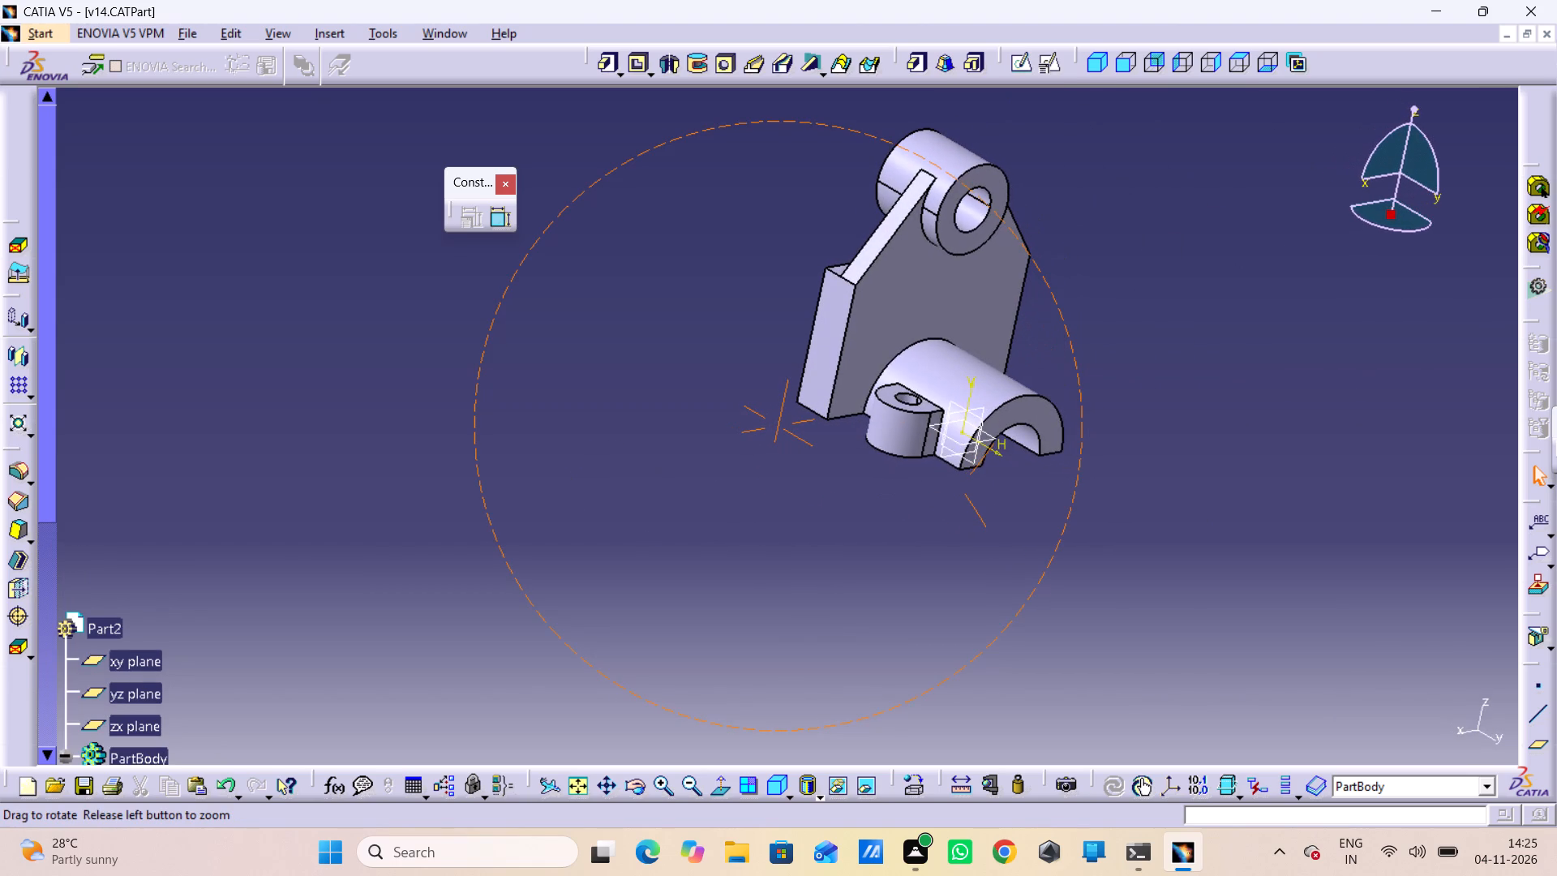
{"action": "right_click_drag", "start_coordinate": [959, 487], "coordinate": [963, 489]}
{"action": "middle_click_drag", "start_coordinate": [959, 487], "coordinate": [963, 489]}
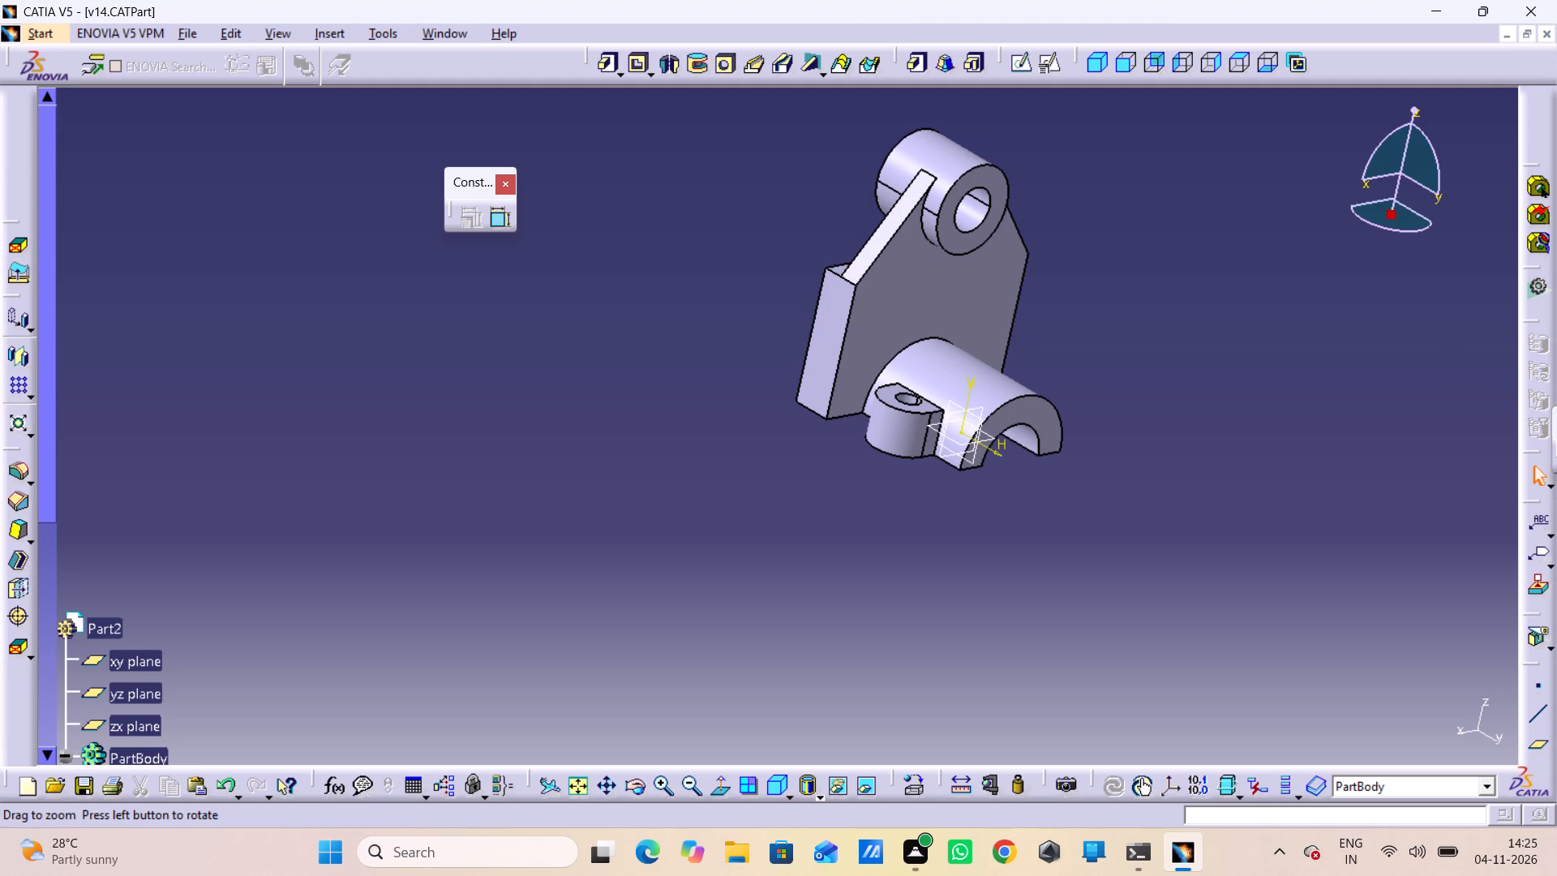
{"action": "scroll", "coordinate": [289, 590], "scroll_direction": "down", "scroll_amount": 7}
{"action": "double_click", "coordinate": [155, 638]}
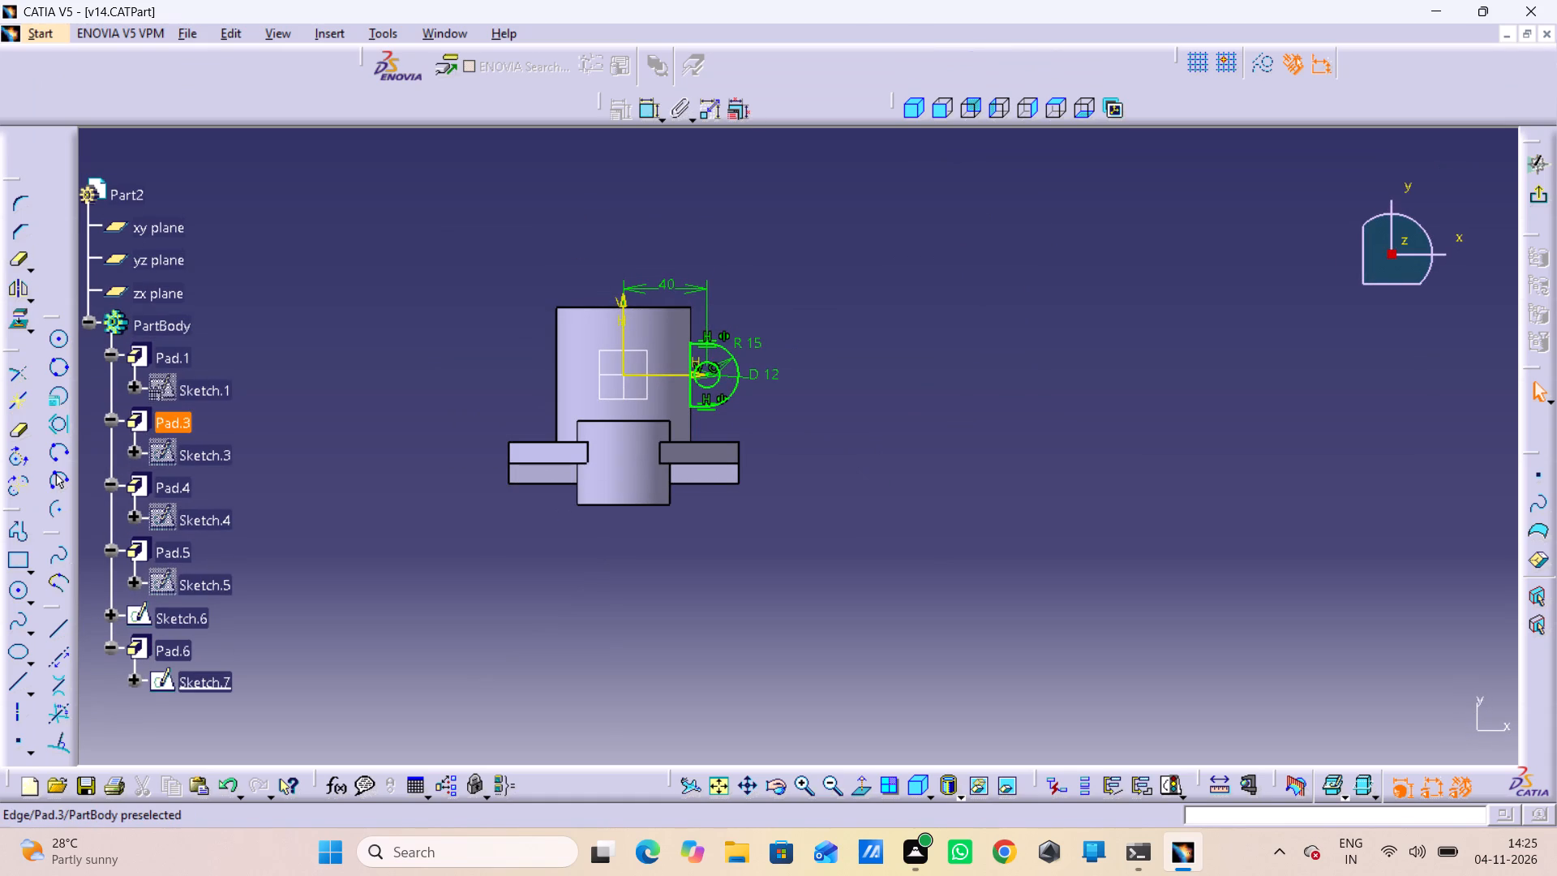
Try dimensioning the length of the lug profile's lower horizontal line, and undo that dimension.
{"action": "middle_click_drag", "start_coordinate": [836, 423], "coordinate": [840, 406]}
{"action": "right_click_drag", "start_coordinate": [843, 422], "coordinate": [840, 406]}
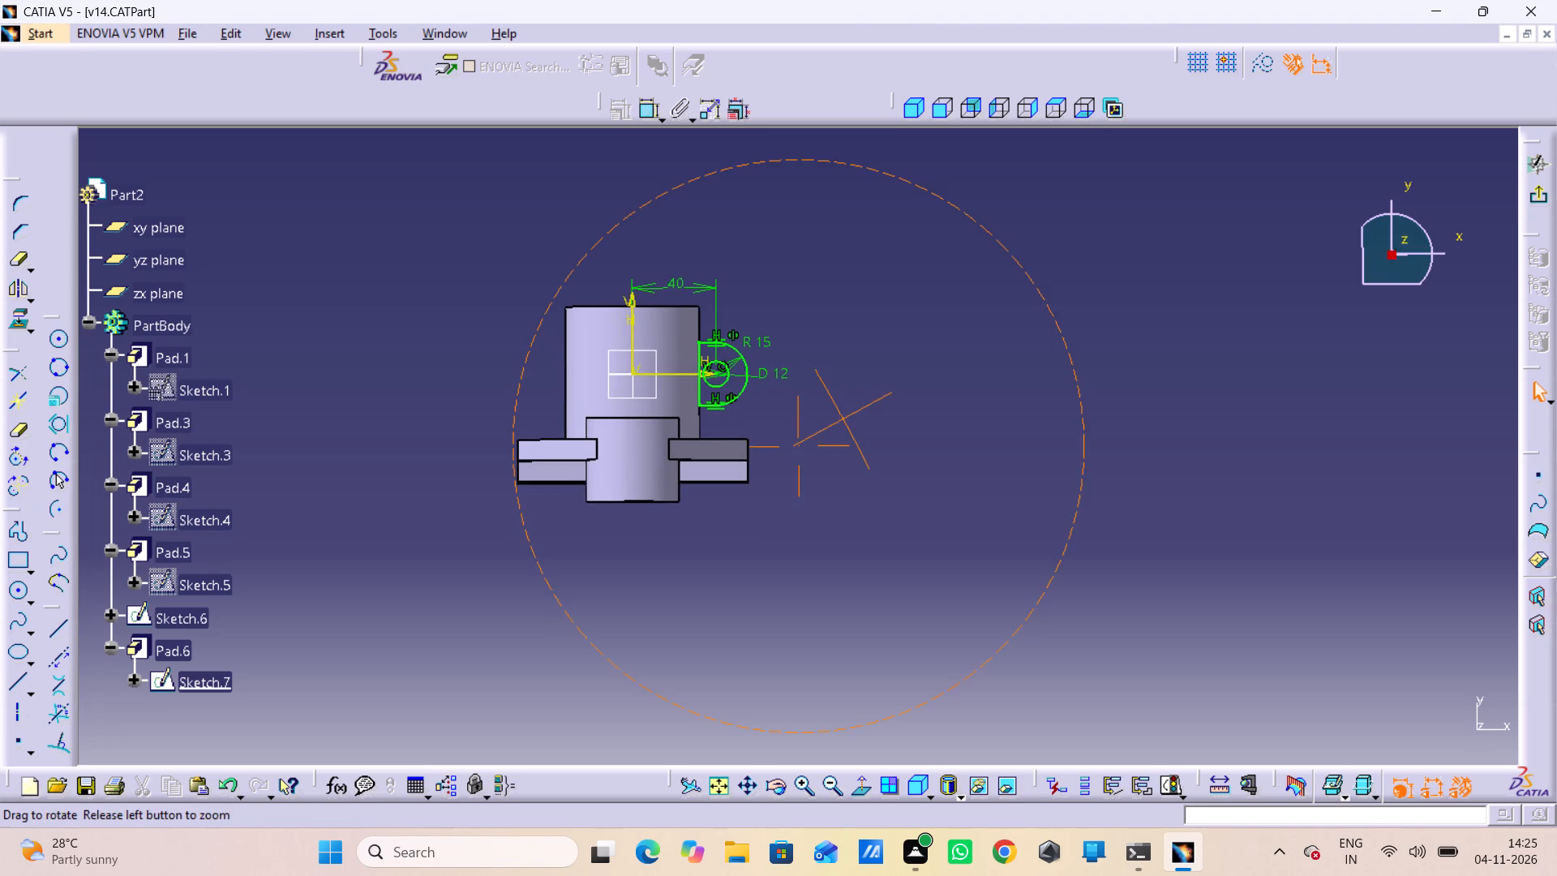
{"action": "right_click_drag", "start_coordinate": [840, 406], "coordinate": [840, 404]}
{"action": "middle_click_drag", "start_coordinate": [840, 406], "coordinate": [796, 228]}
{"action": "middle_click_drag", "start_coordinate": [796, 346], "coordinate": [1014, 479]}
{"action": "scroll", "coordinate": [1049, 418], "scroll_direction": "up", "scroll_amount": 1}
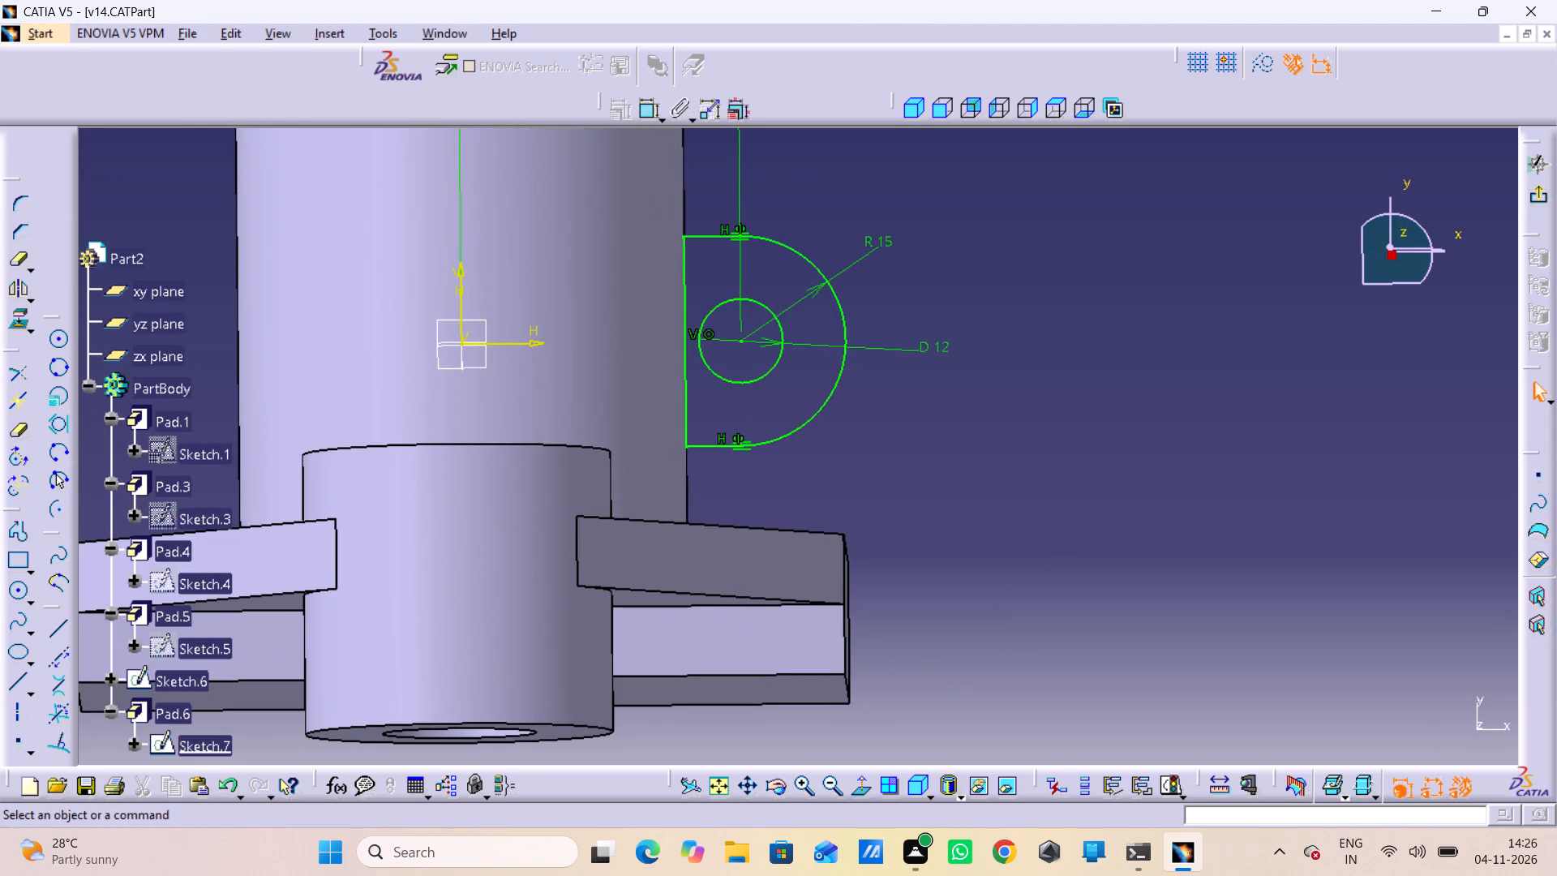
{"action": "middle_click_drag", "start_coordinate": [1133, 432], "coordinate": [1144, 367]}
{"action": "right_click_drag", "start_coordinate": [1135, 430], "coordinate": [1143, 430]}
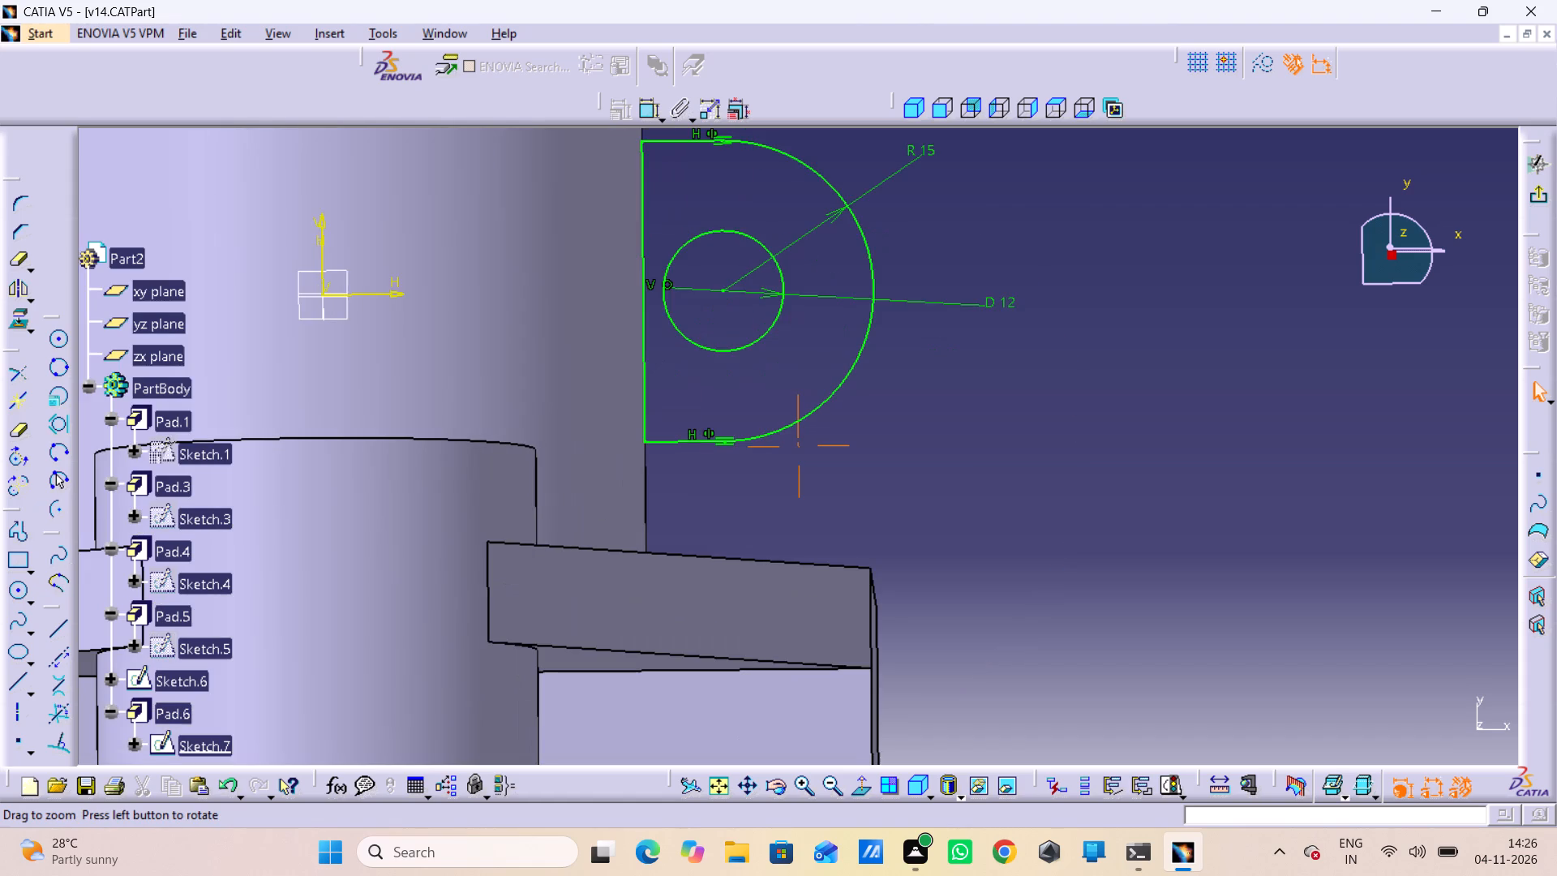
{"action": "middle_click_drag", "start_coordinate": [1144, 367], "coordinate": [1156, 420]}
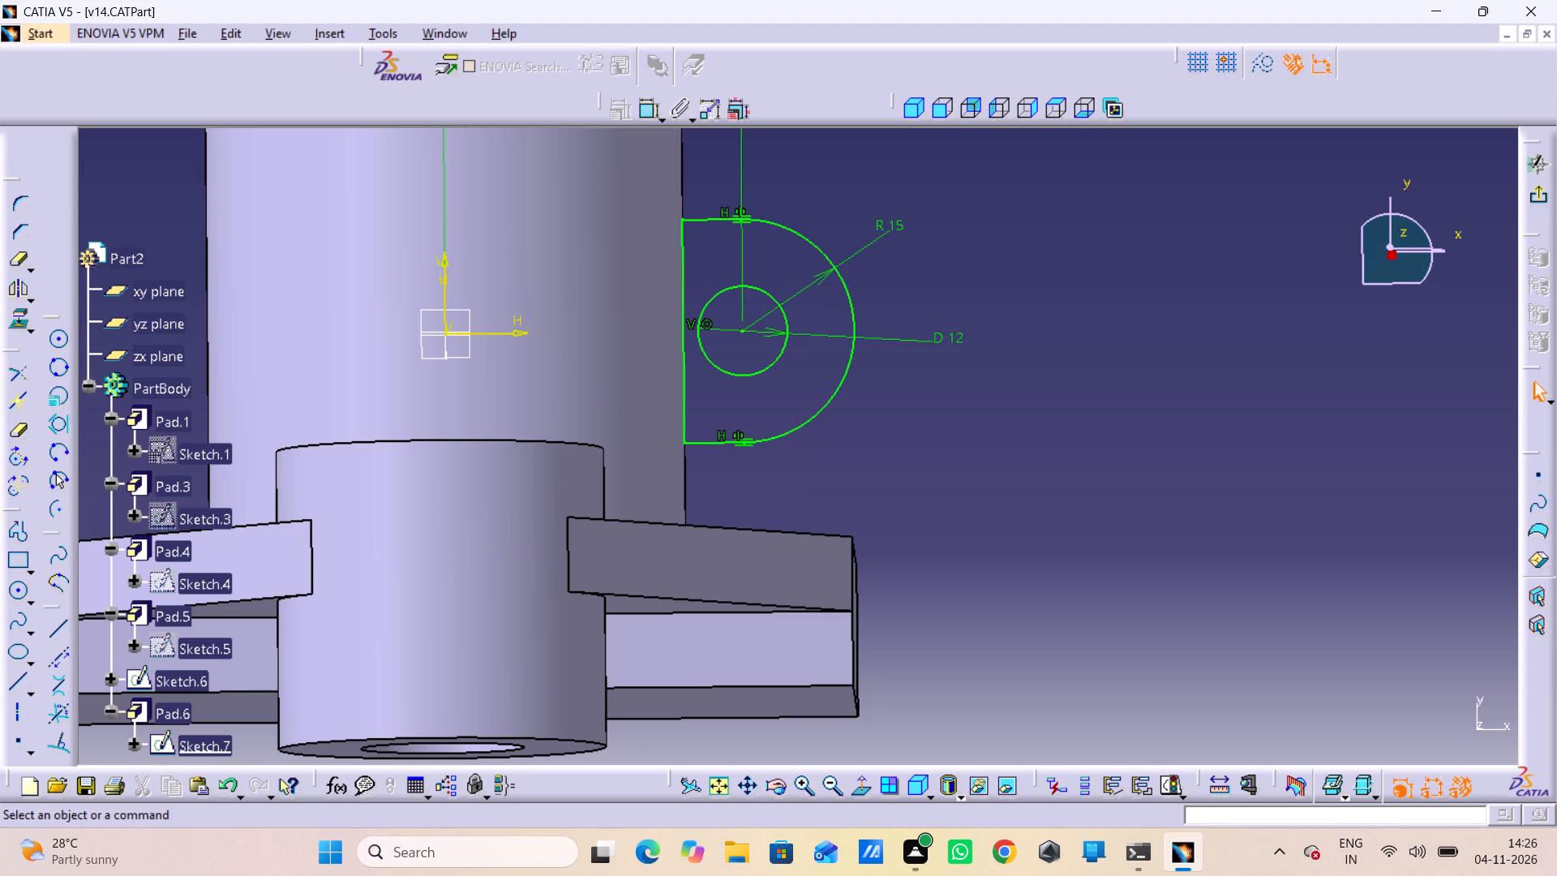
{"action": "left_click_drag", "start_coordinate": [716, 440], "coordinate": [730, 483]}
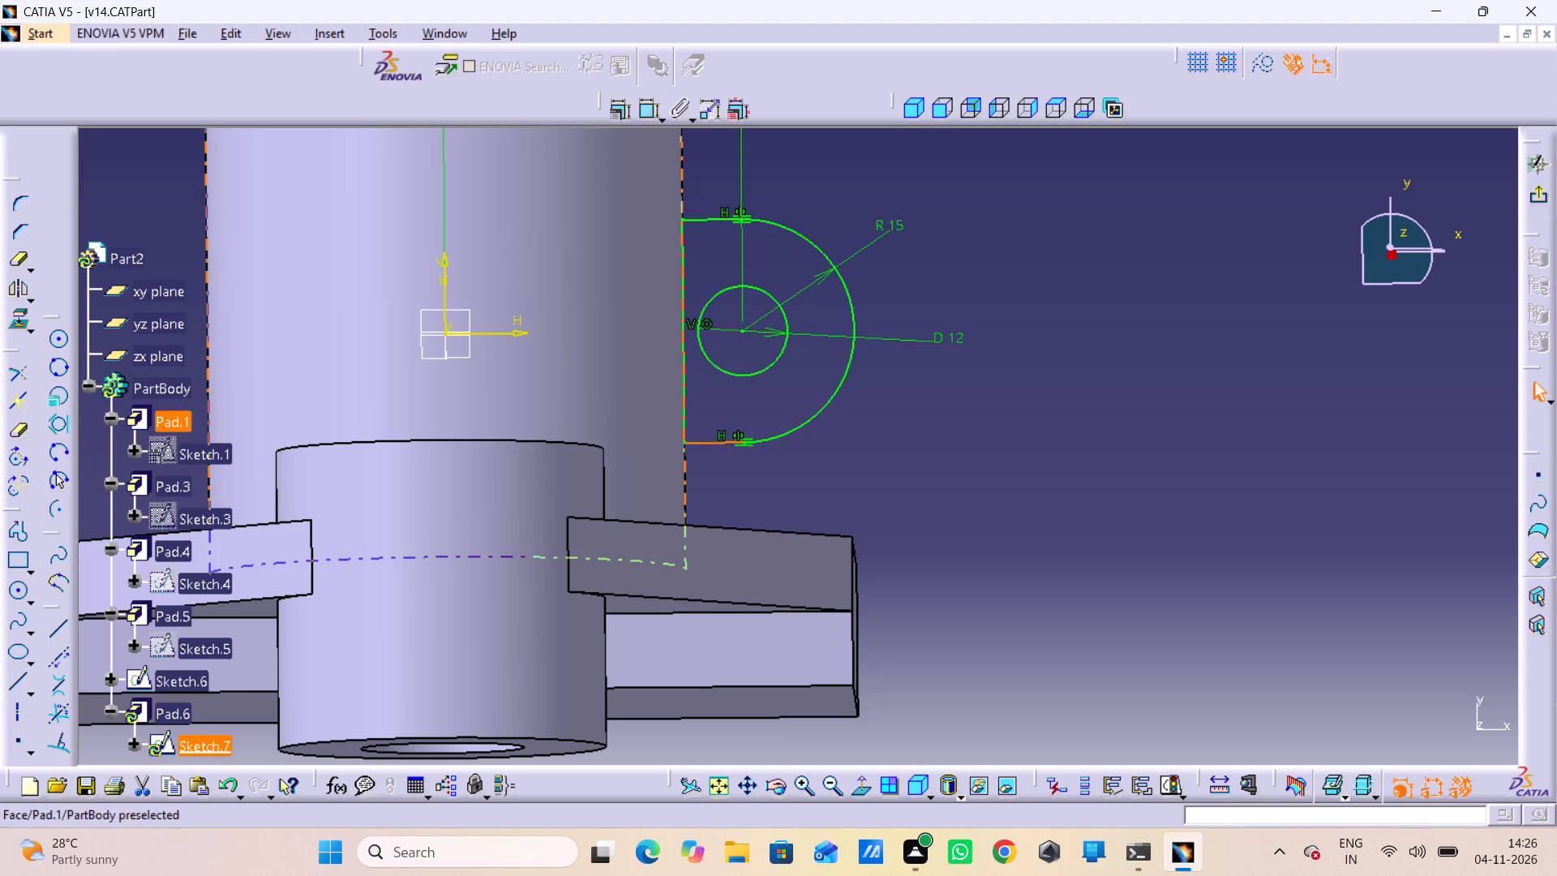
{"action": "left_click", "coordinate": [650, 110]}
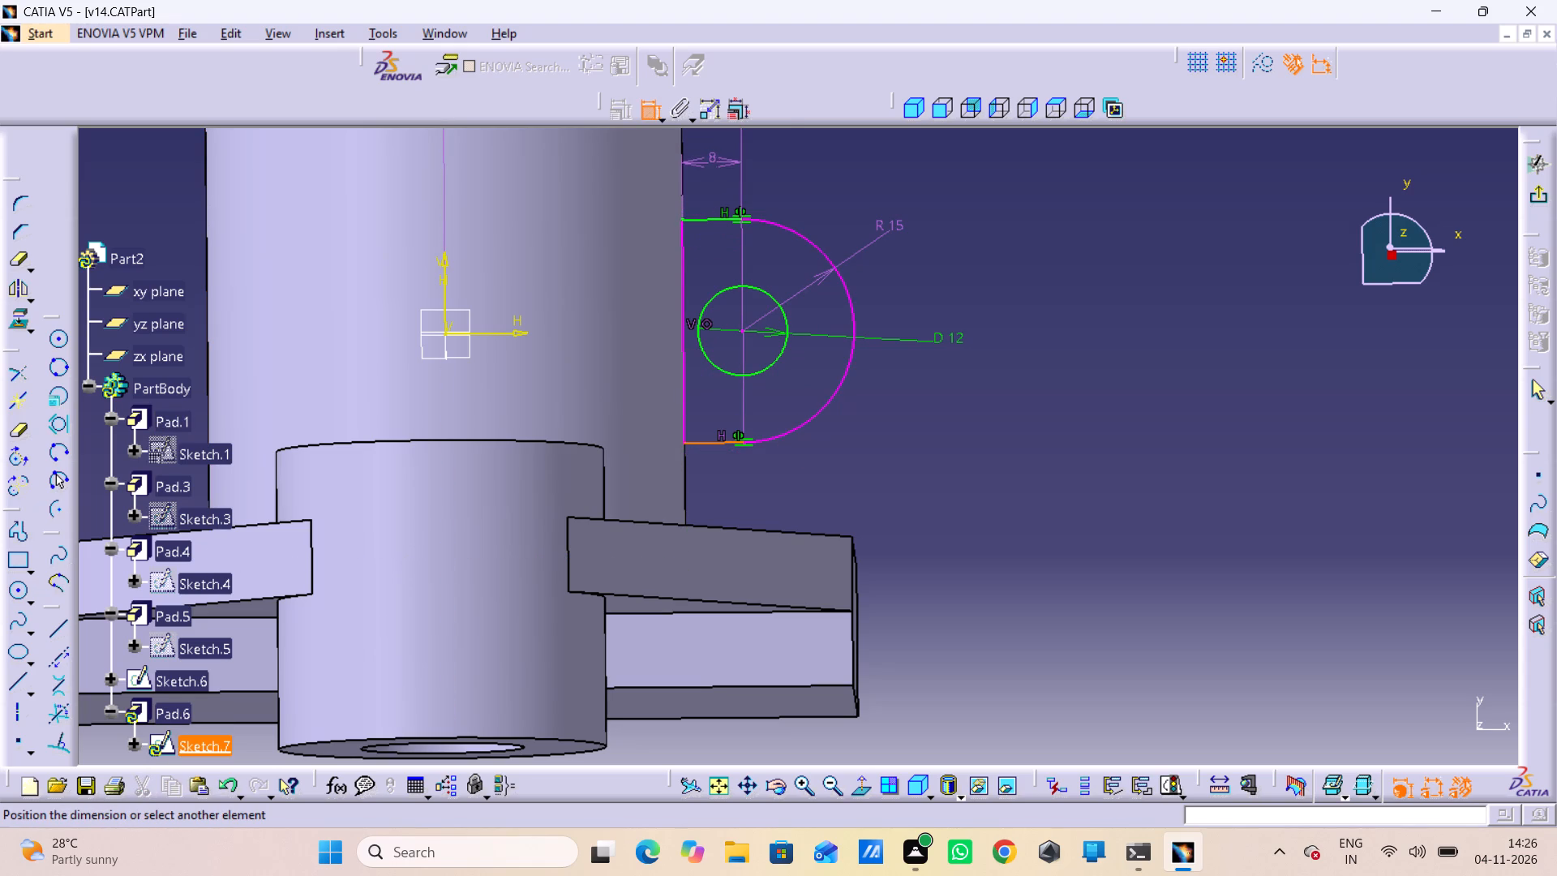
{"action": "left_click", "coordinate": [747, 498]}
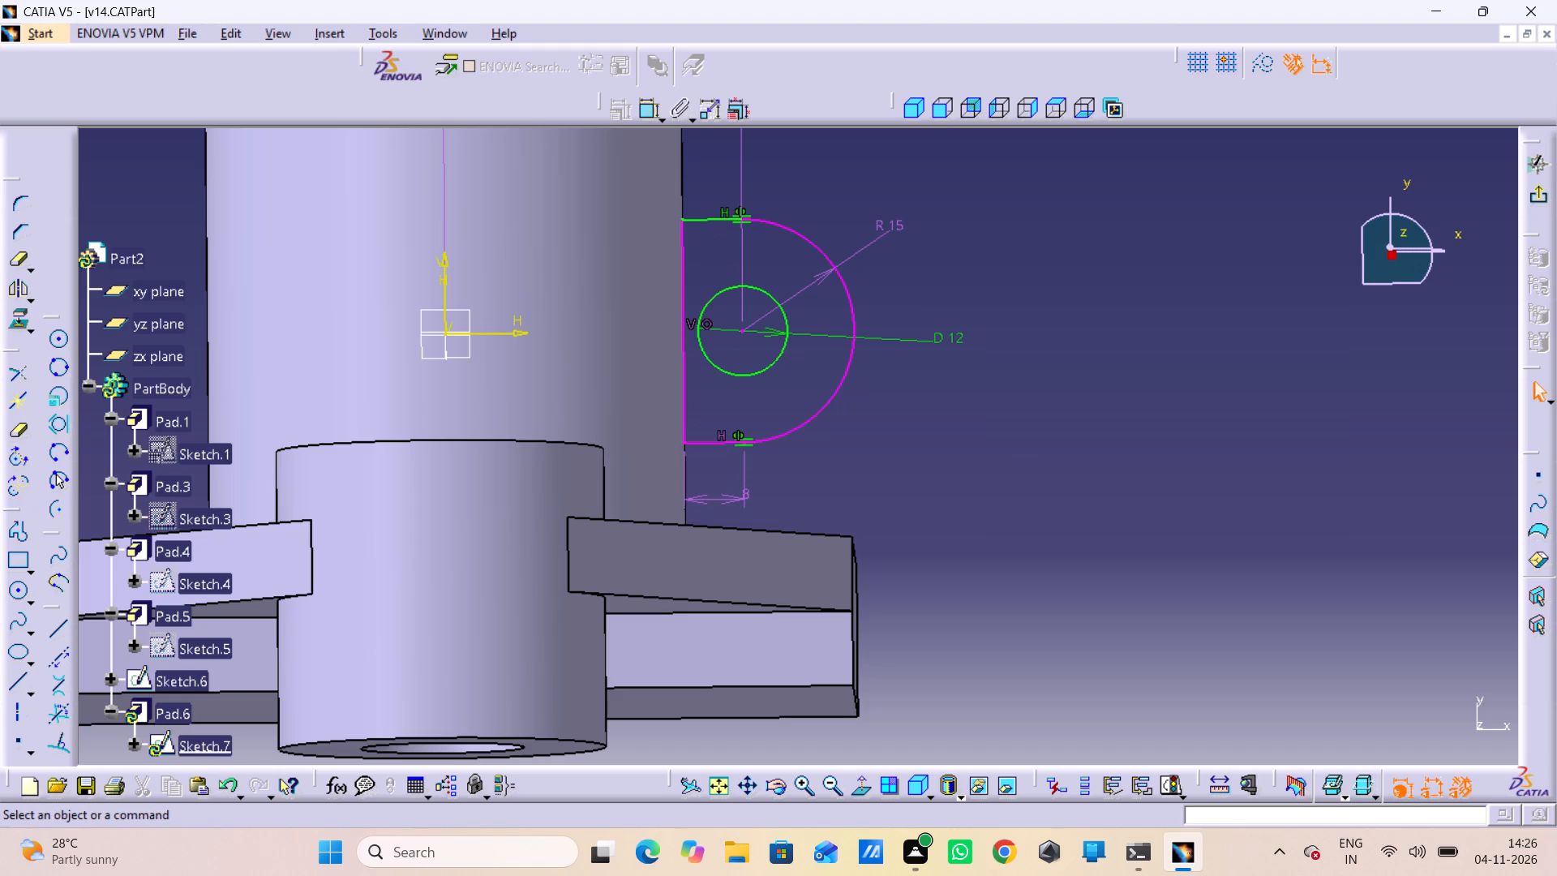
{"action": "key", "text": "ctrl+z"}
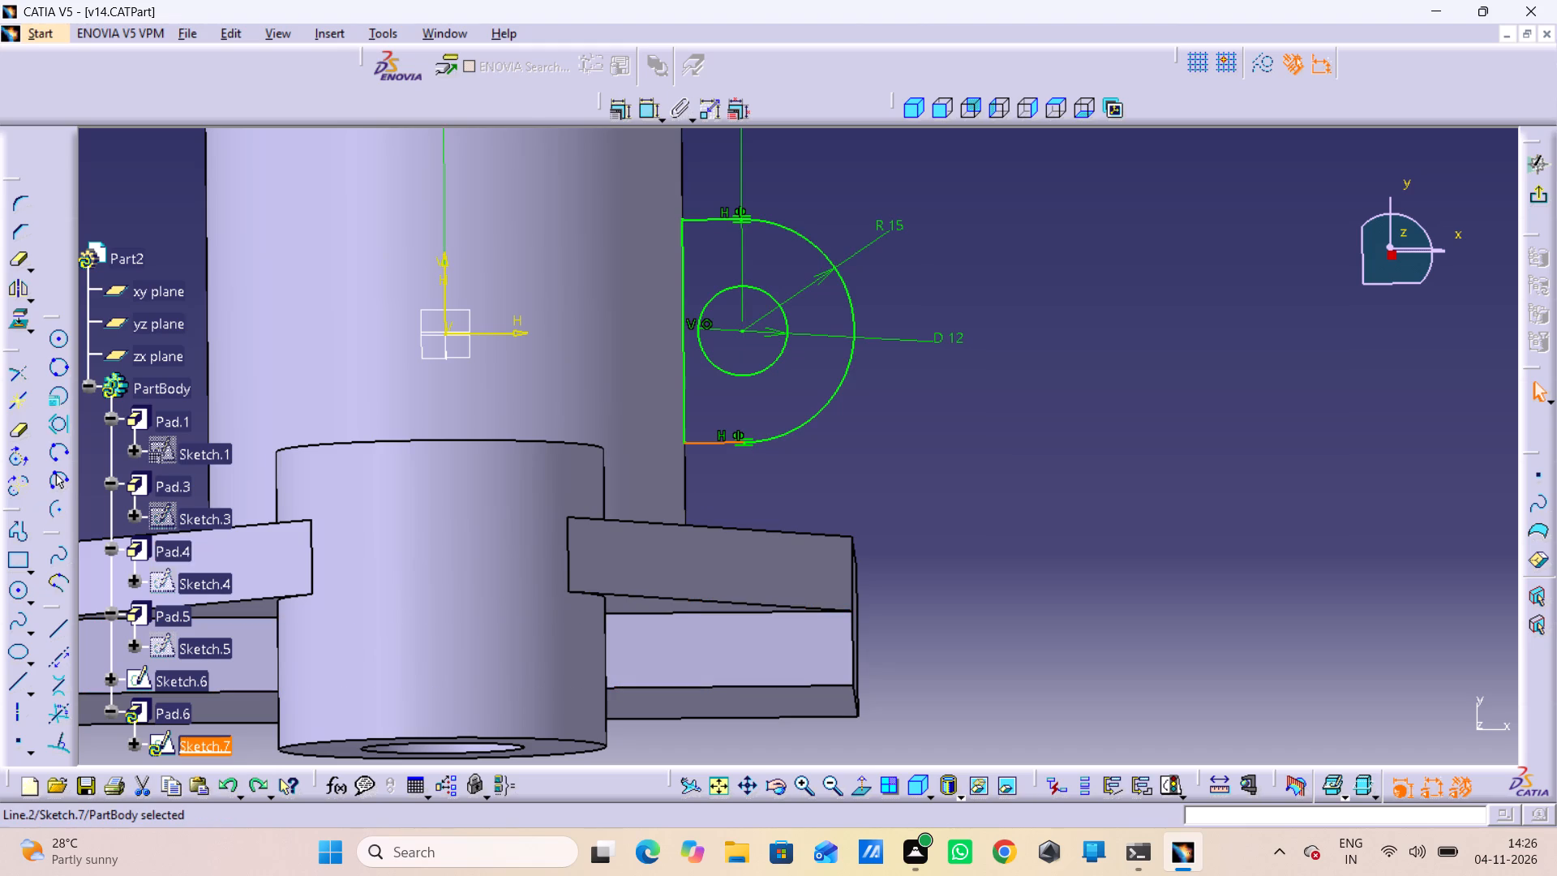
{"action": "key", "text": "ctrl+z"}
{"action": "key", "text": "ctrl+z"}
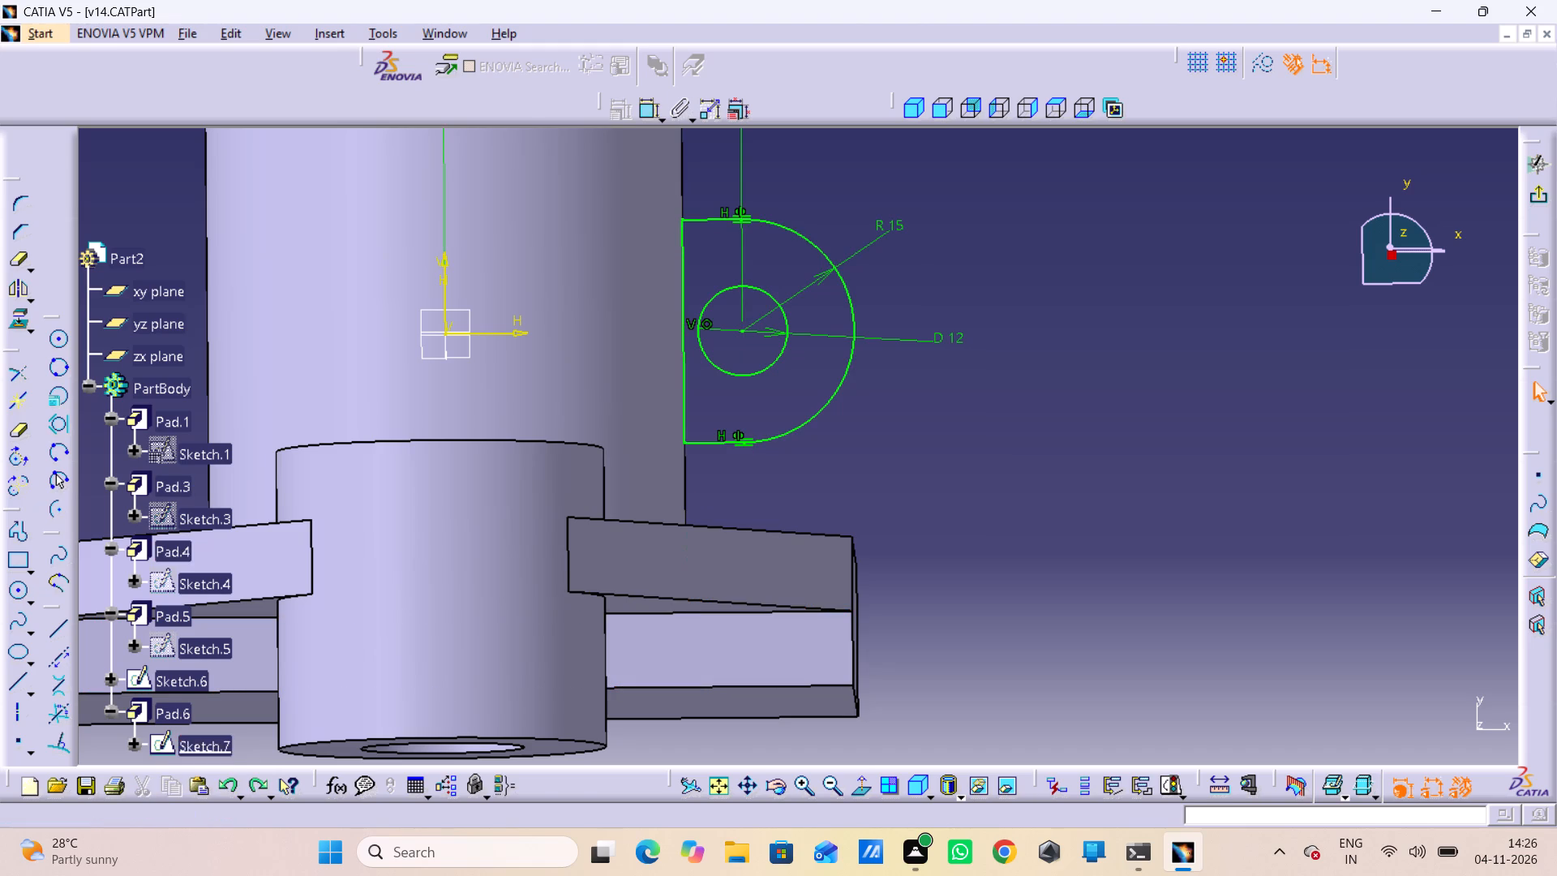
Undo the side lug's pad and its profile sketch, going back to the model before the lug.
{"action": "key", "text": "ctrl+z"}
{"action": "key", "text": "ctrl+z"}
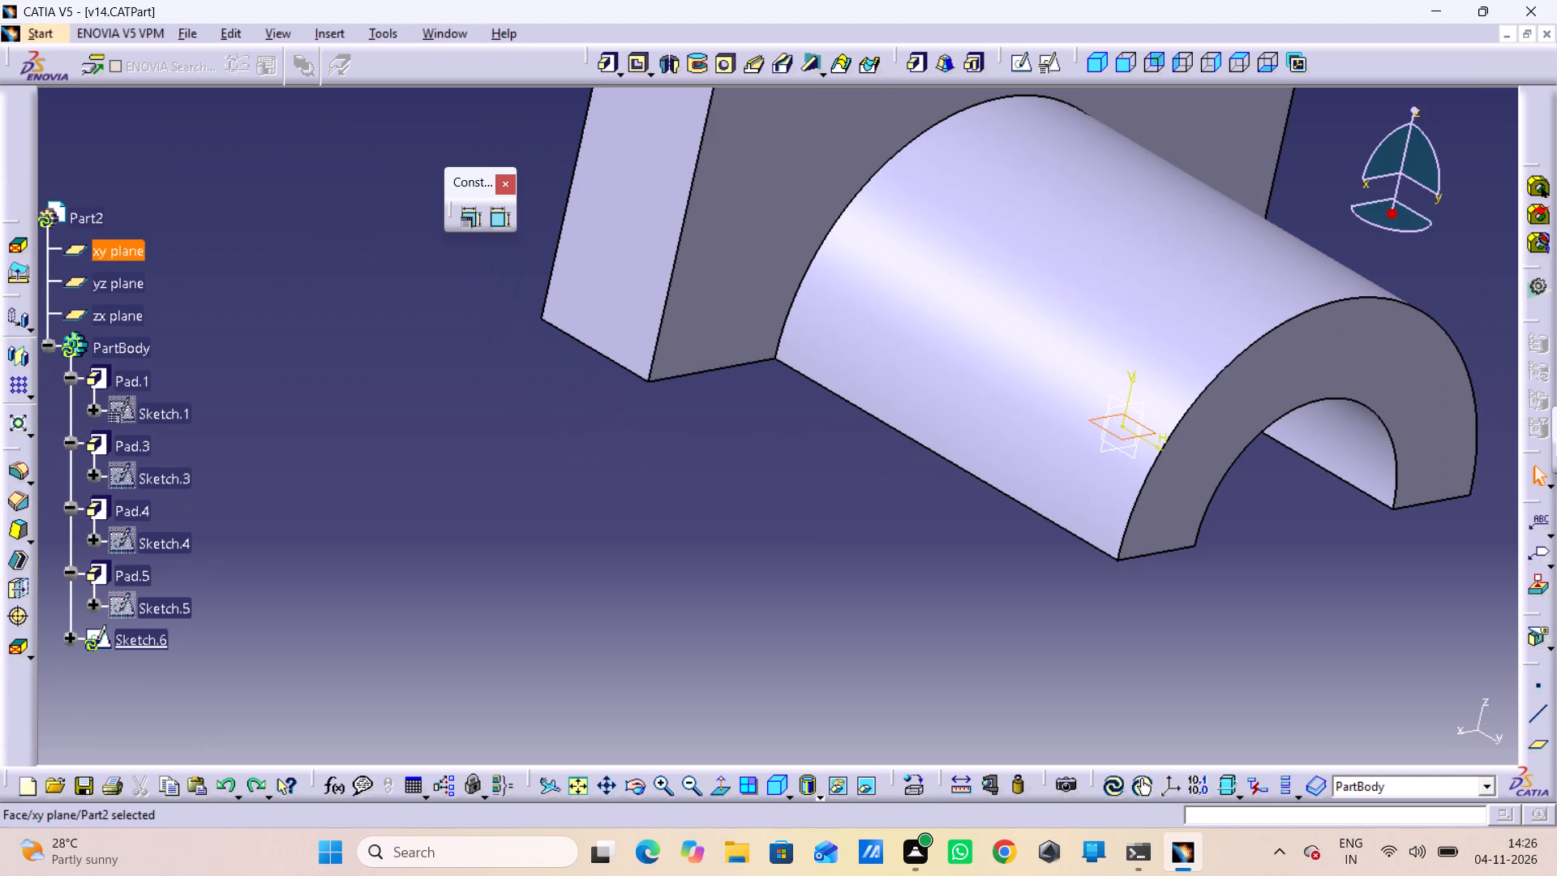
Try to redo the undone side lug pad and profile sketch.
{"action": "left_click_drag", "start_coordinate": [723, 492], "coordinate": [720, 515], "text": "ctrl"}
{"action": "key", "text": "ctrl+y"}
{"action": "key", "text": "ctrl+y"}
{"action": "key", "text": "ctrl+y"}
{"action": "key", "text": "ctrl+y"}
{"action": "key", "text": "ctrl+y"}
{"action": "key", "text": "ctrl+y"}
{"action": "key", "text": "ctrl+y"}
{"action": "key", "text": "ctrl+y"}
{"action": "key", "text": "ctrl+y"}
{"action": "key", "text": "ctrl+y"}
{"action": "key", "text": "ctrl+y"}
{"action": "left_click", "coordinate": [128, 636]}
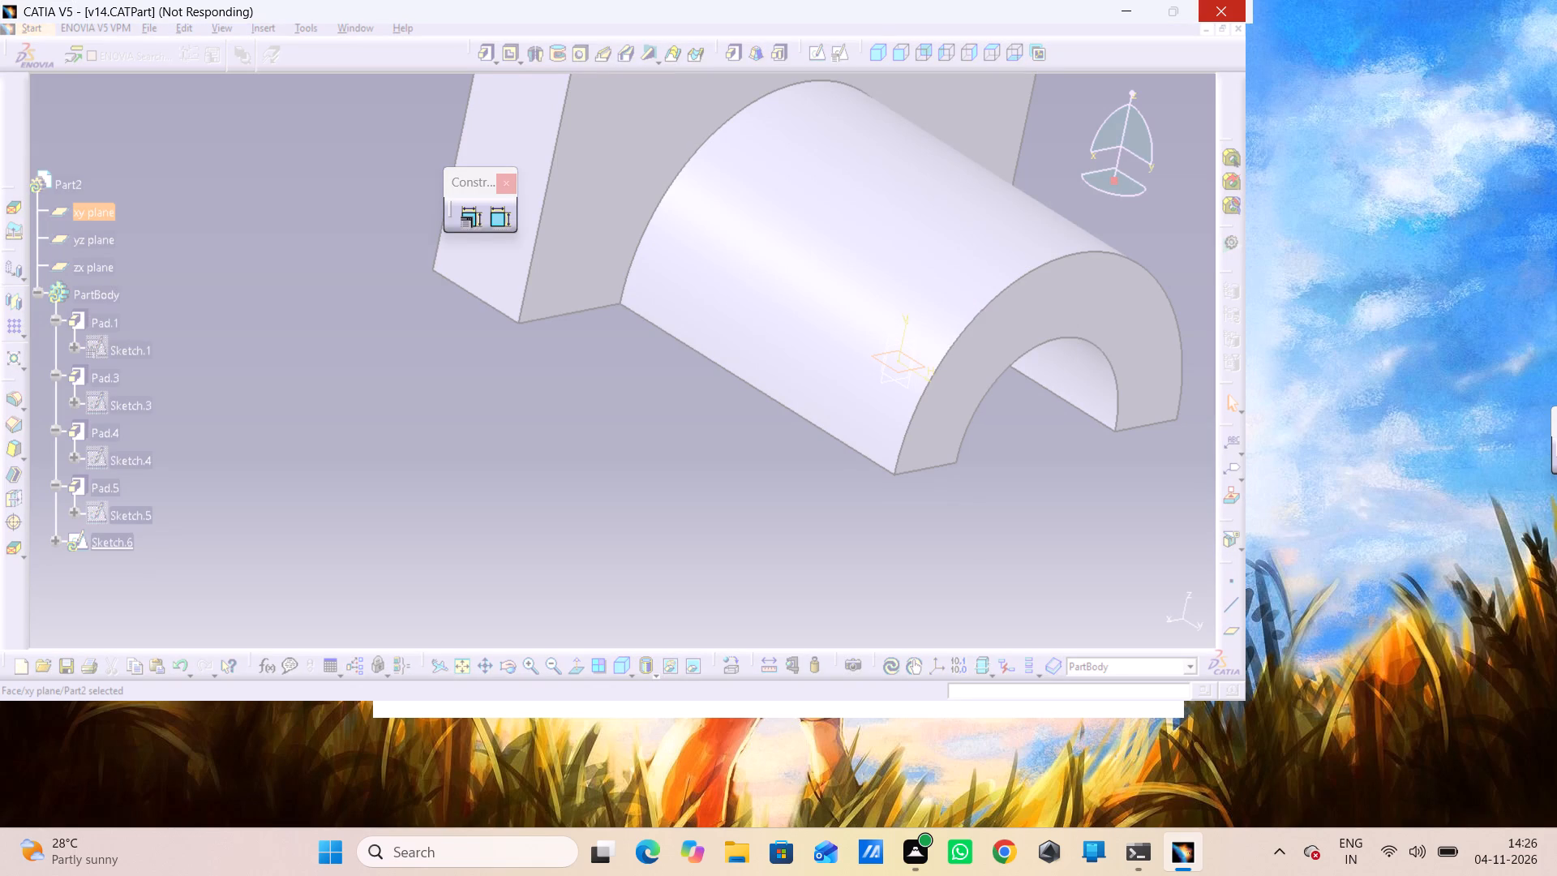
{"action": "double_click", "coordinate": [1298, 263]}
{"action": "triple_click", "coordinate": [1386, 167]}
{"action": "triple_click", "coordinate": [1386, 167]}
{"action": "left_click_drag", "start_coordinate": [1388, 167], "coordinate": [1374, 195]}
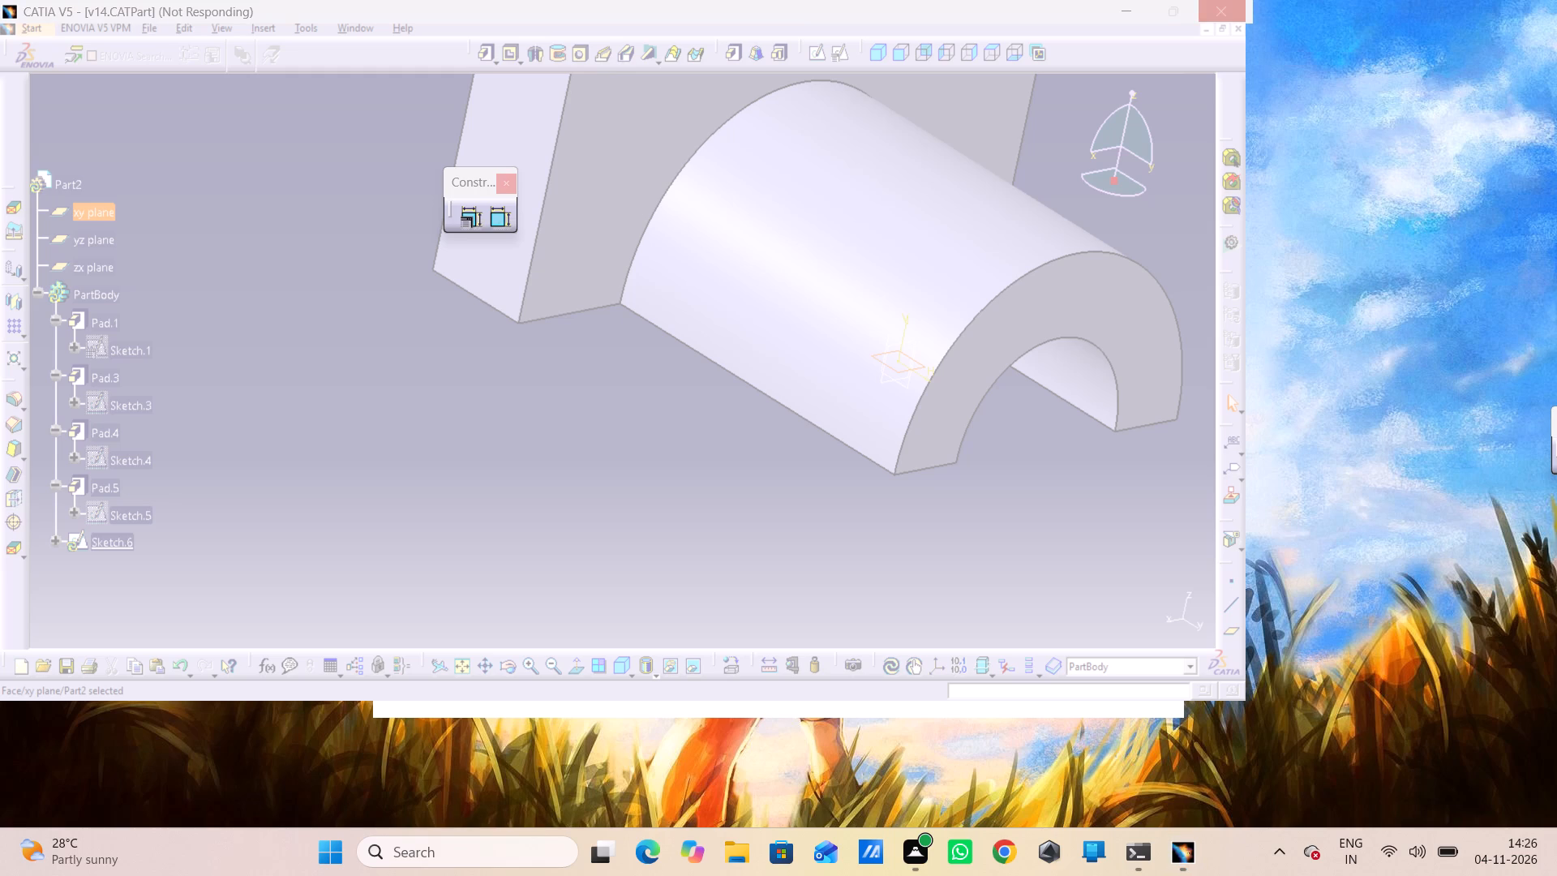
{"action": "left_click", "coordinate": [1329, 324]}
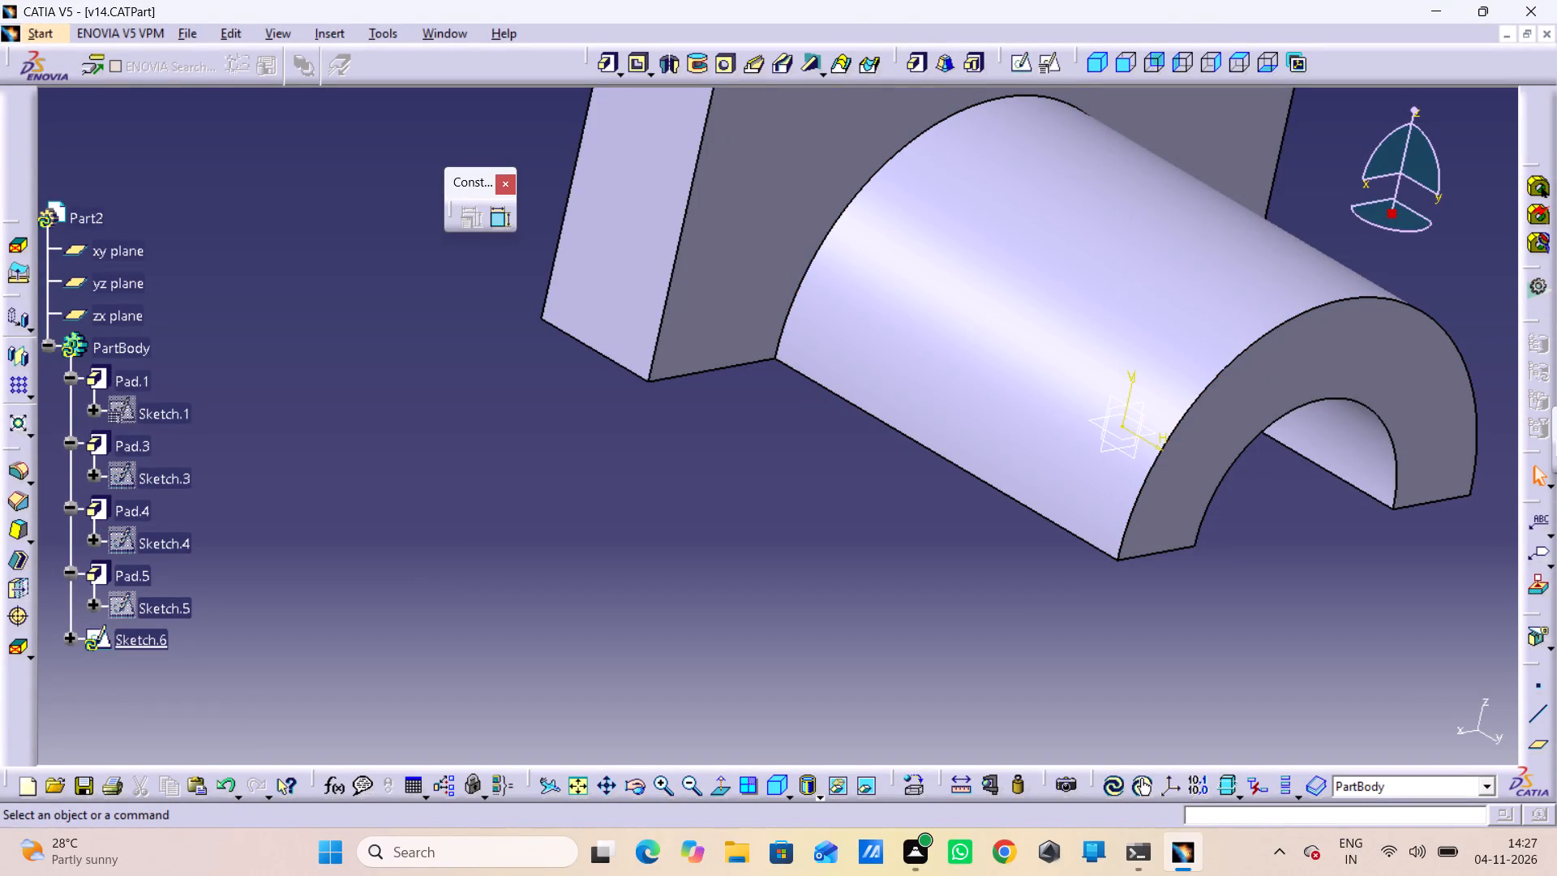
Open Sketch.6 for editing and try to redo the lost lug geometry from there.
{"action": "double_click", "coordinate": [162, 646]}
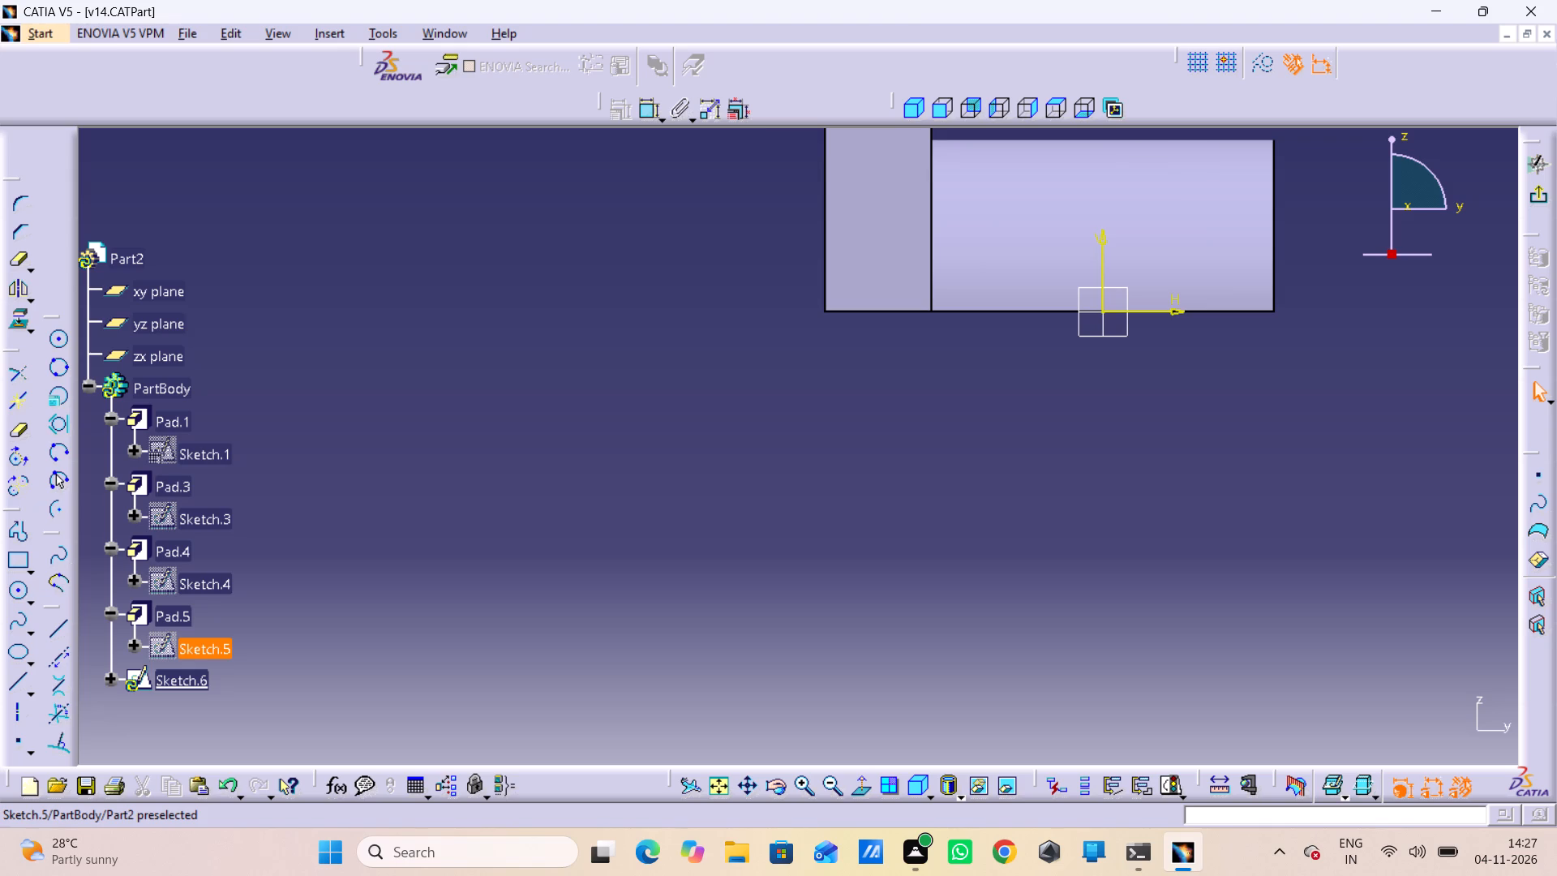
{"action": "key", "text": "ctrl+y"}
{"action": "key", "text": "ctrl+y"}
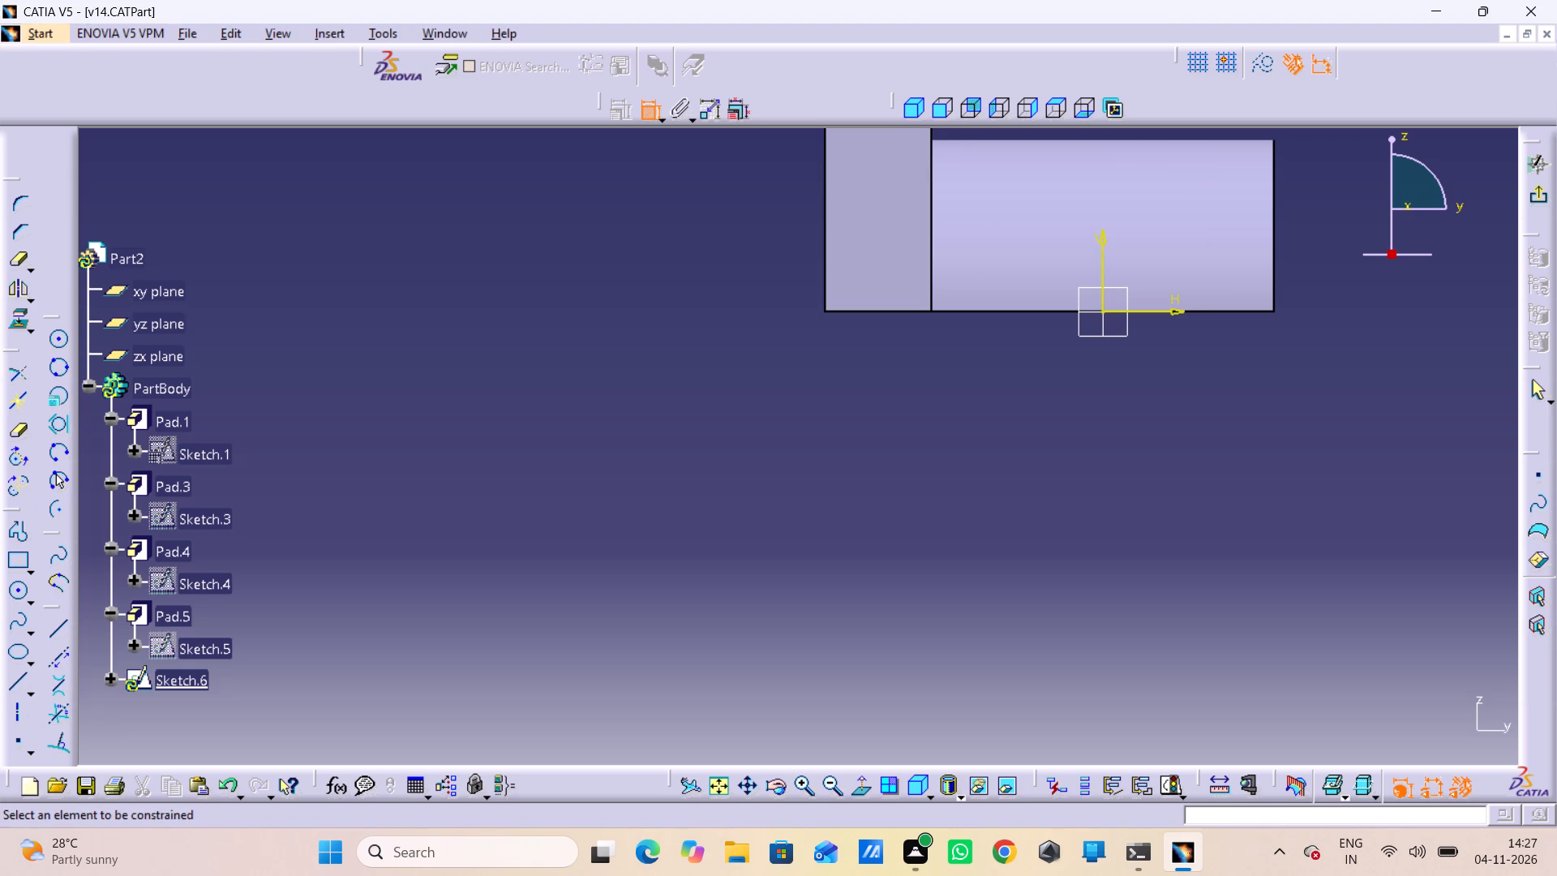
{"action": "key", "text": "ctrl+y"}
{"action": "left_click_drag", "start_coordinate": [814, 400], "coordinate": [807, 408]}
Undo back past the creation of Sketch.6, so that Pad.5 is the last feature.
{"action": "key", "text": "ctrl+z"}
{"action": "key", "text": "ctrl+z"}
{"action": "key", "text": "ctrl+z"}
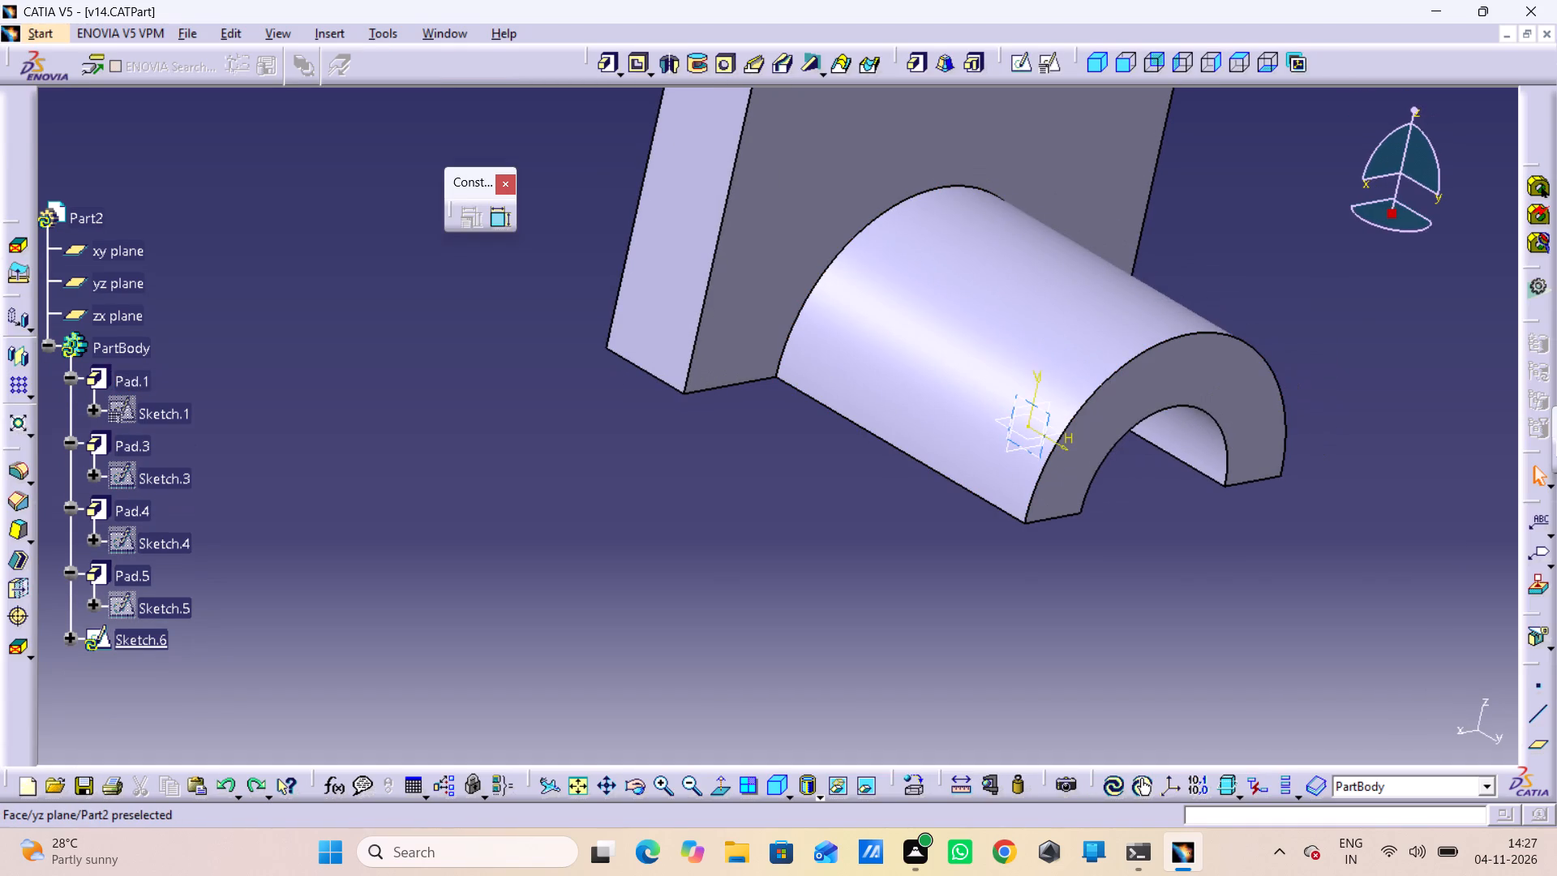
{"action": "key", "text": "ctrl+z"}
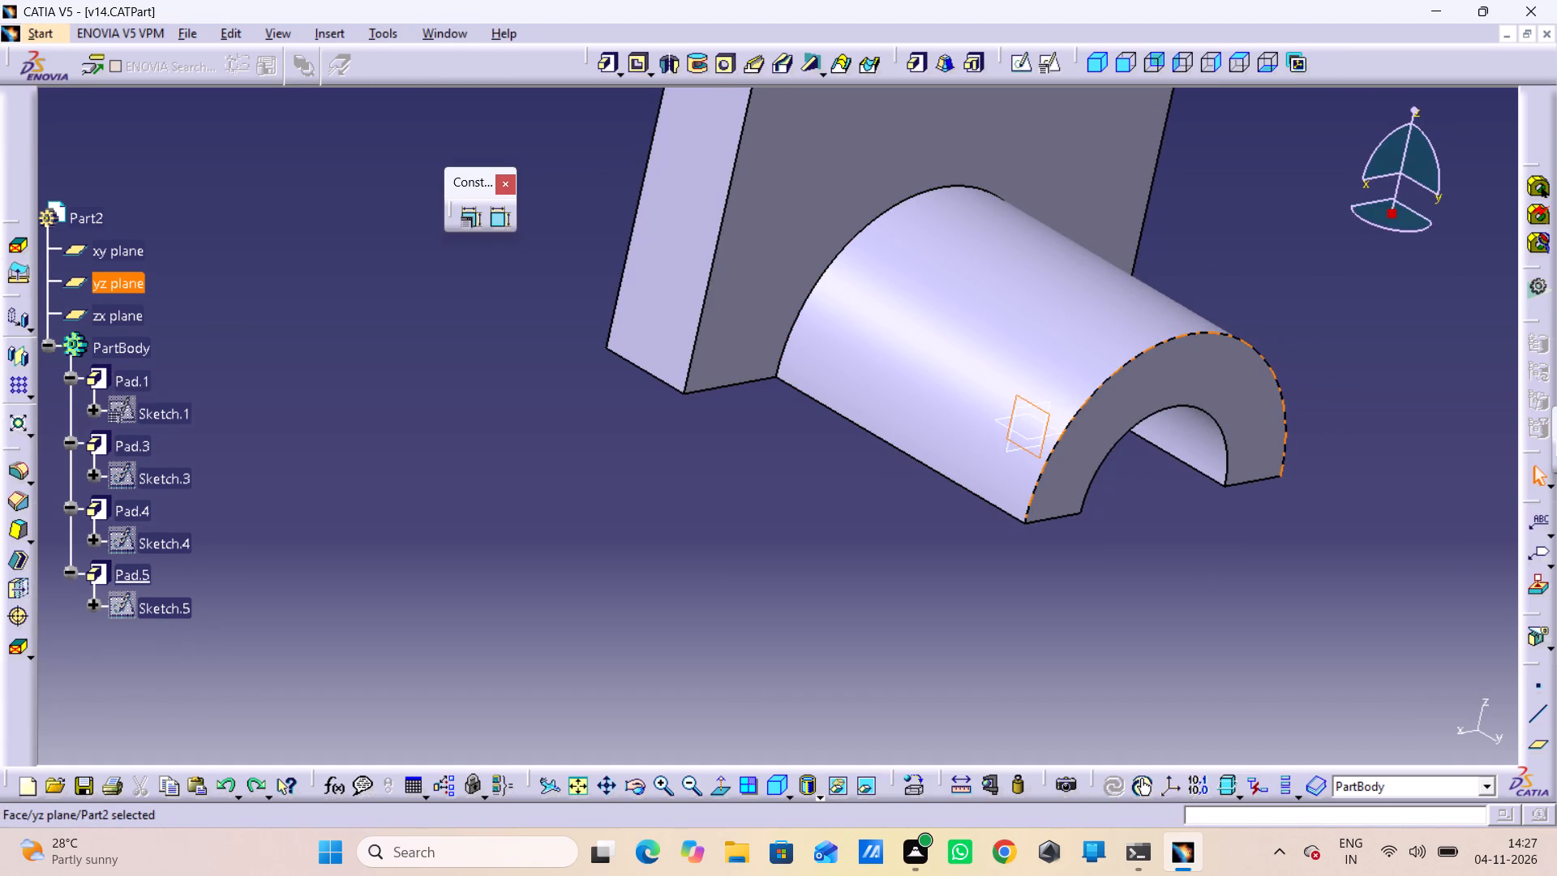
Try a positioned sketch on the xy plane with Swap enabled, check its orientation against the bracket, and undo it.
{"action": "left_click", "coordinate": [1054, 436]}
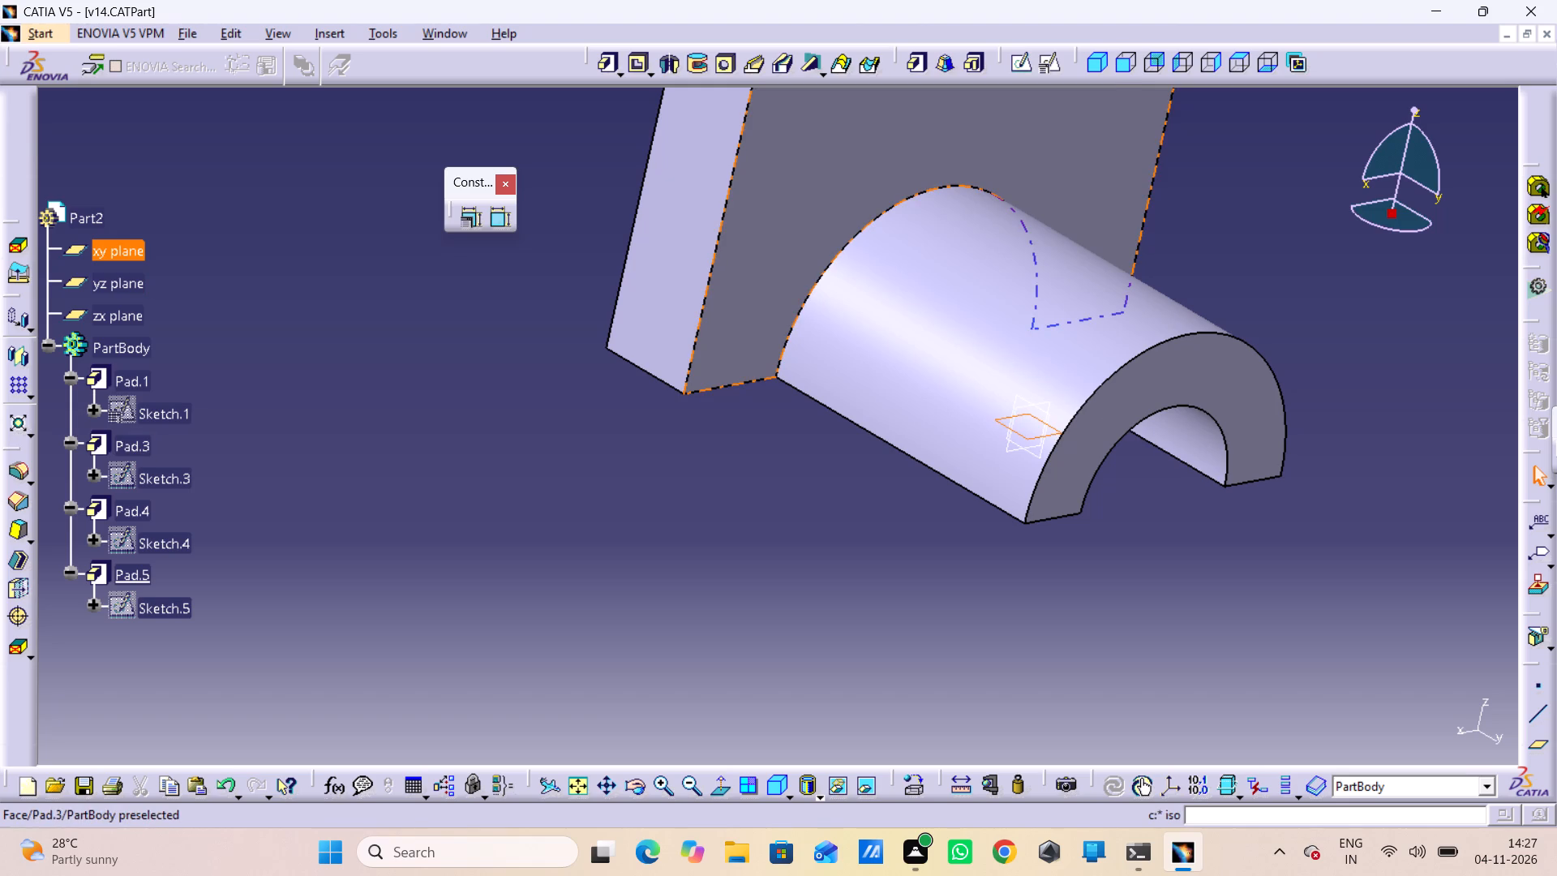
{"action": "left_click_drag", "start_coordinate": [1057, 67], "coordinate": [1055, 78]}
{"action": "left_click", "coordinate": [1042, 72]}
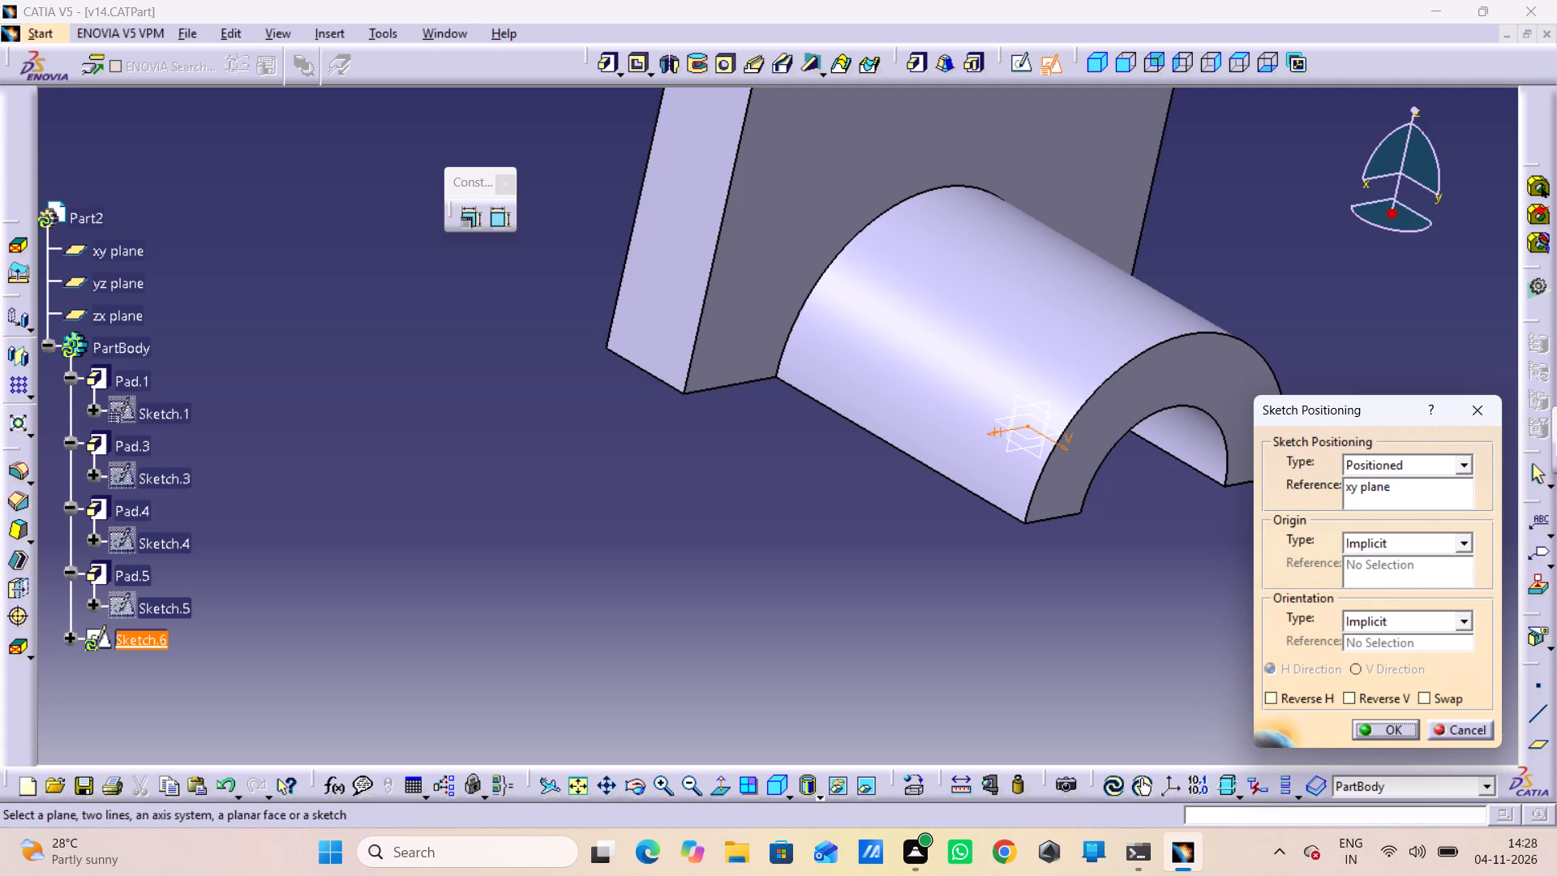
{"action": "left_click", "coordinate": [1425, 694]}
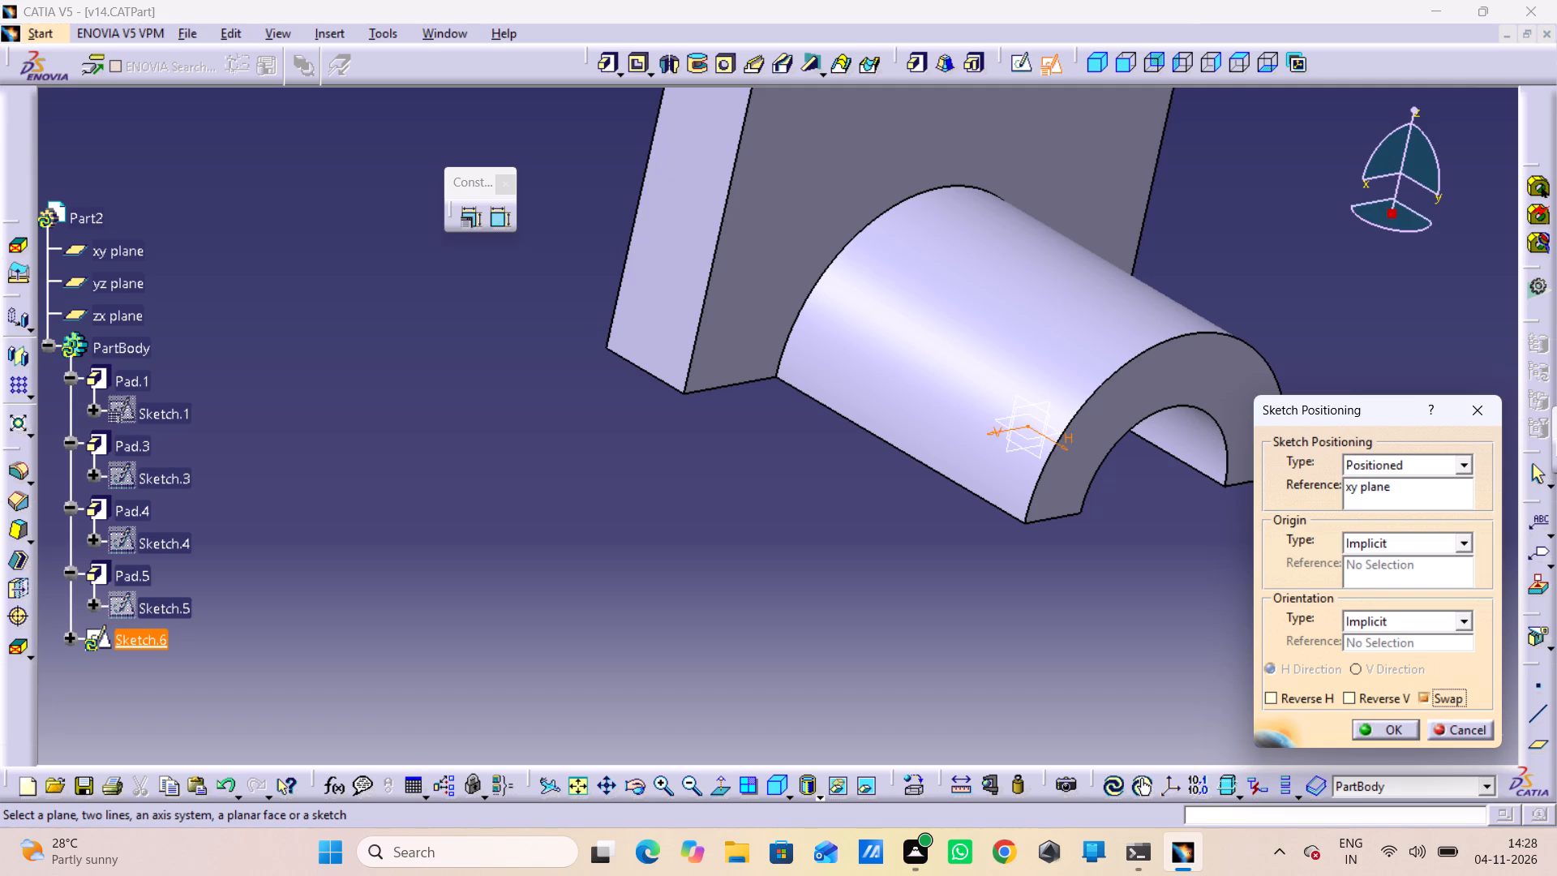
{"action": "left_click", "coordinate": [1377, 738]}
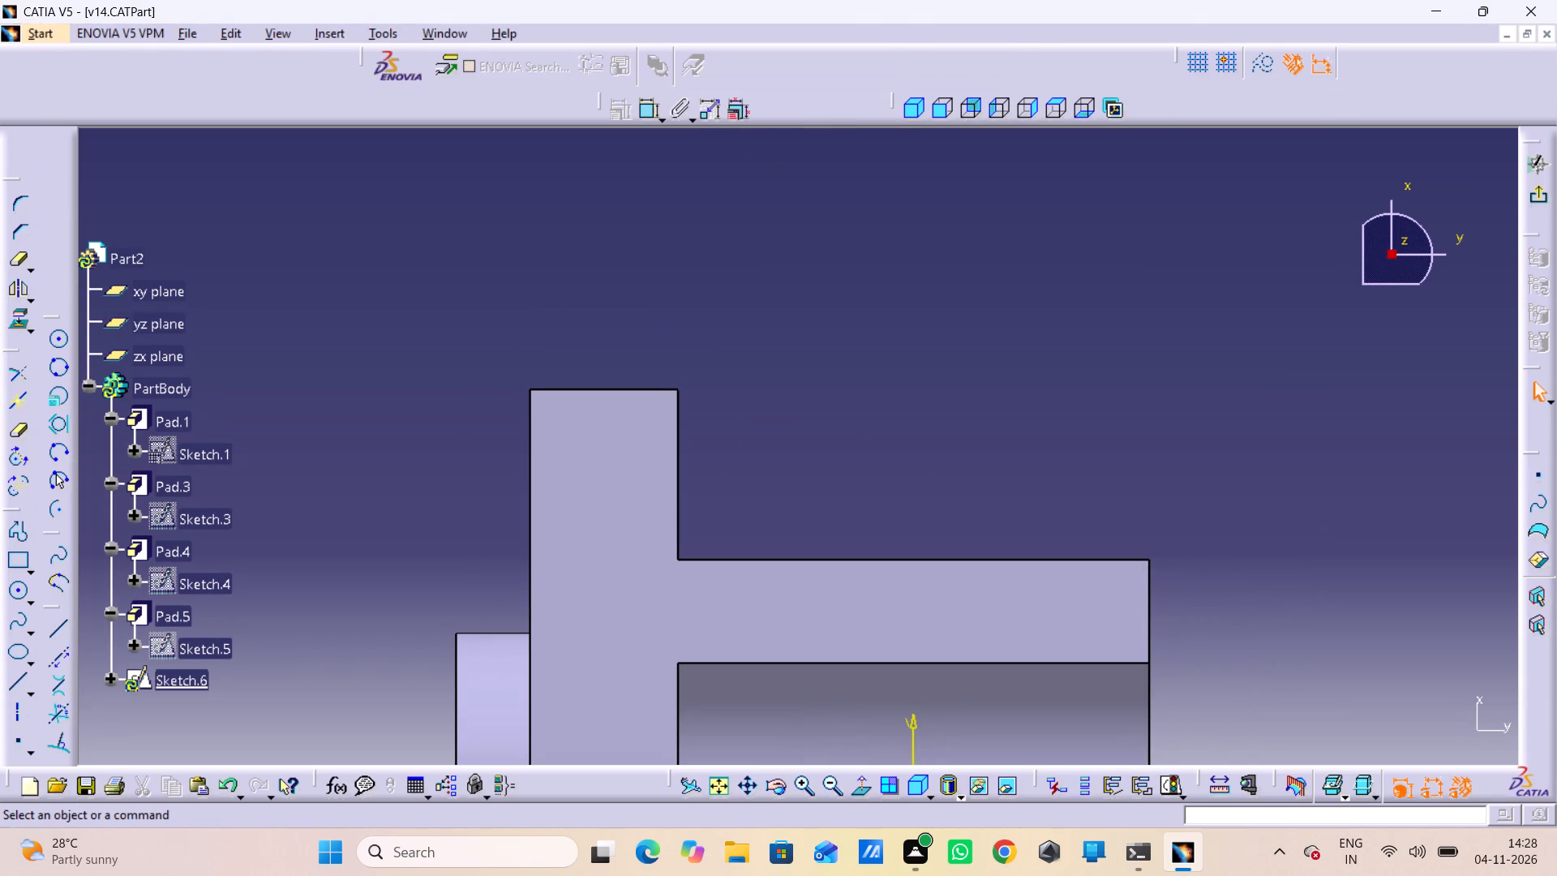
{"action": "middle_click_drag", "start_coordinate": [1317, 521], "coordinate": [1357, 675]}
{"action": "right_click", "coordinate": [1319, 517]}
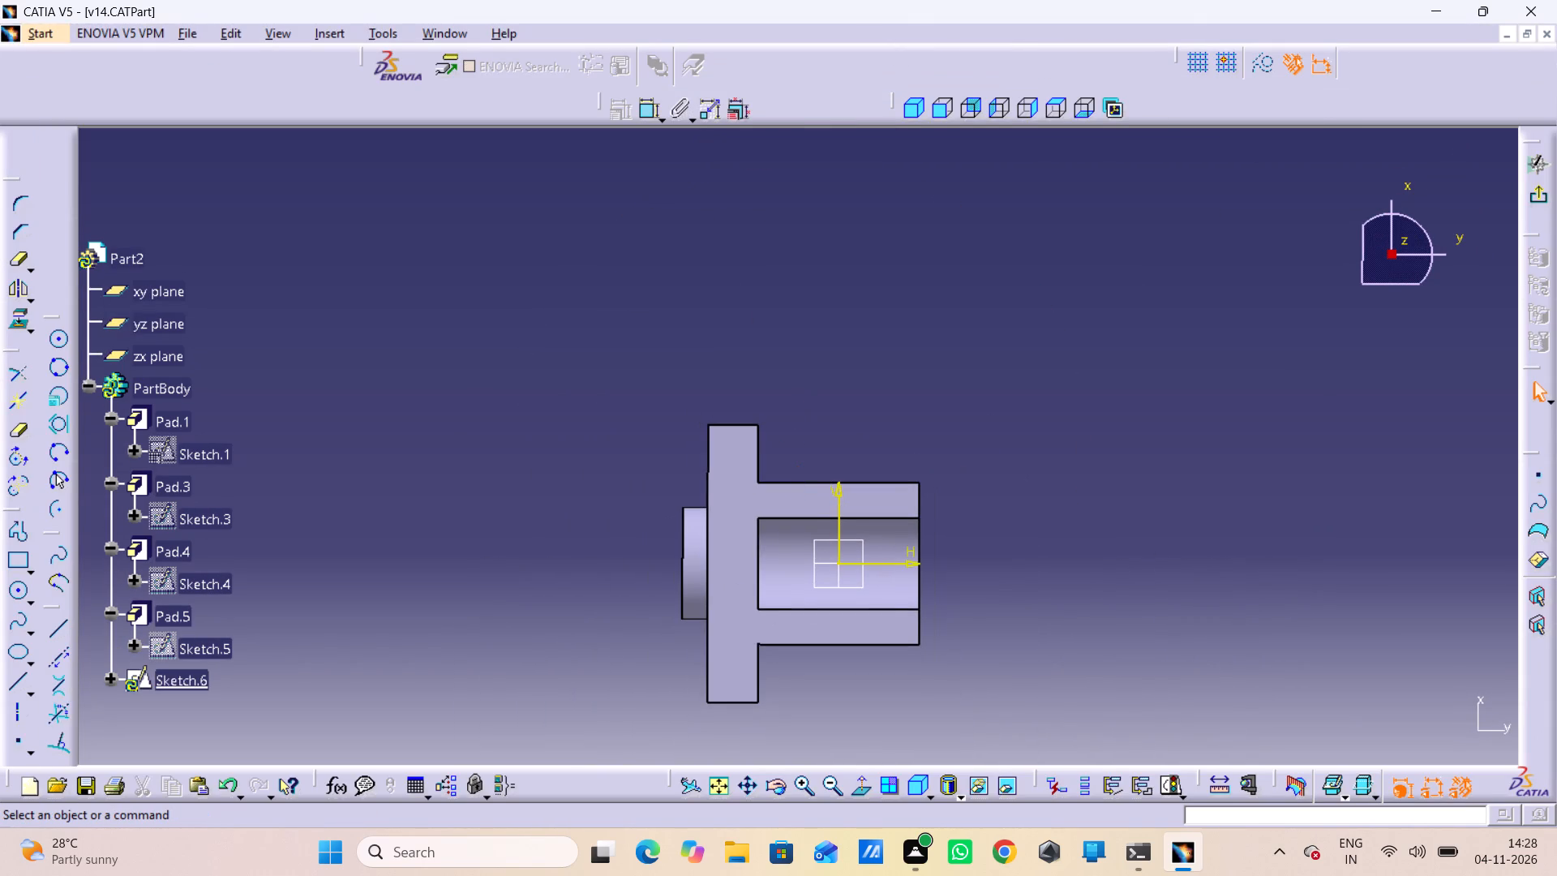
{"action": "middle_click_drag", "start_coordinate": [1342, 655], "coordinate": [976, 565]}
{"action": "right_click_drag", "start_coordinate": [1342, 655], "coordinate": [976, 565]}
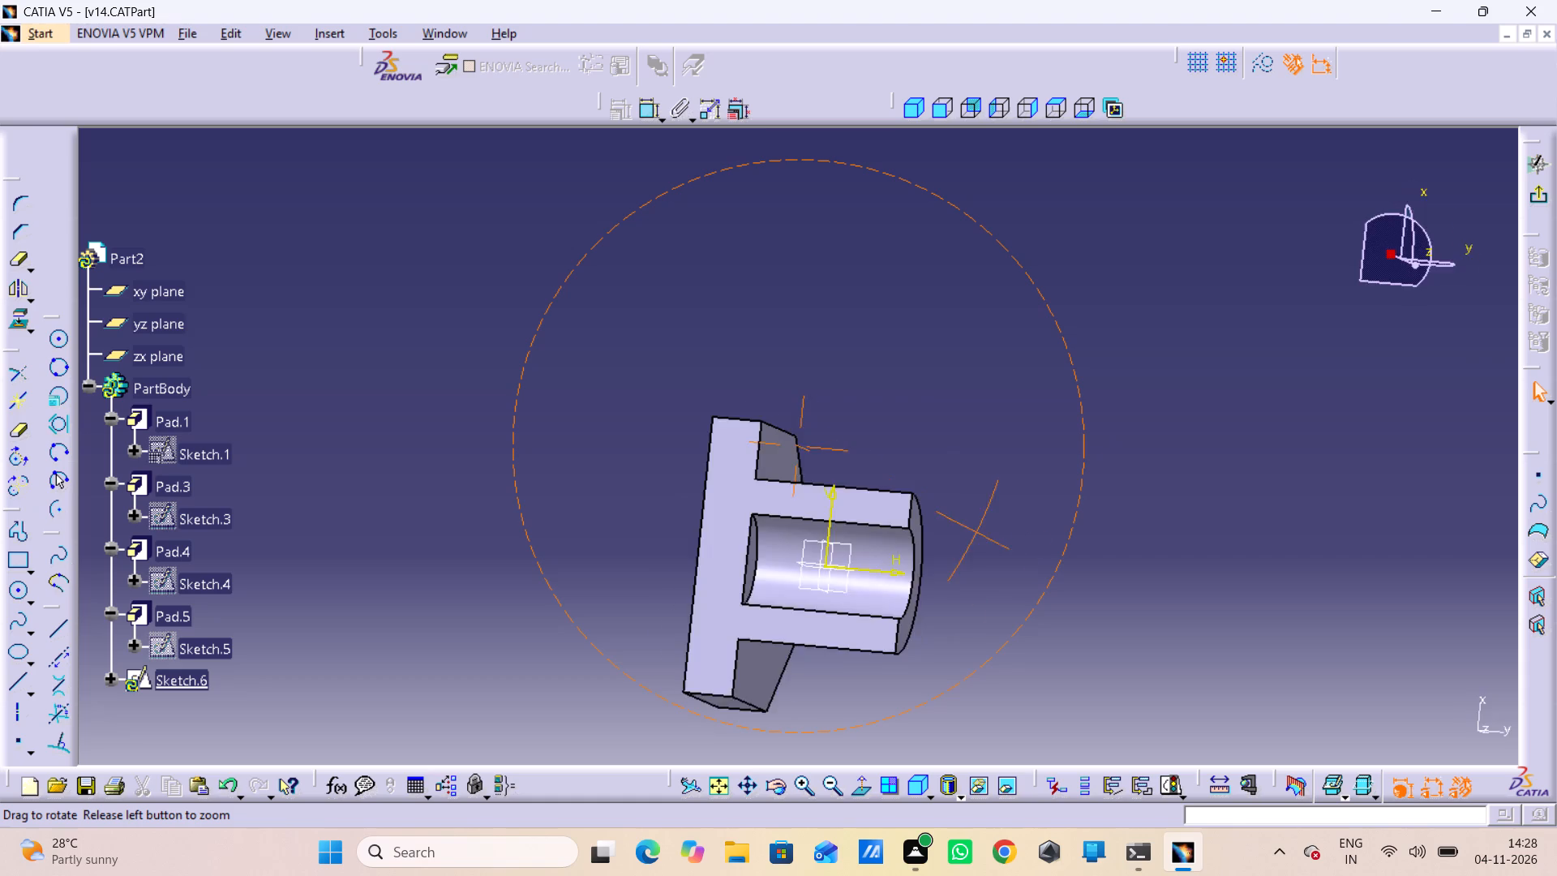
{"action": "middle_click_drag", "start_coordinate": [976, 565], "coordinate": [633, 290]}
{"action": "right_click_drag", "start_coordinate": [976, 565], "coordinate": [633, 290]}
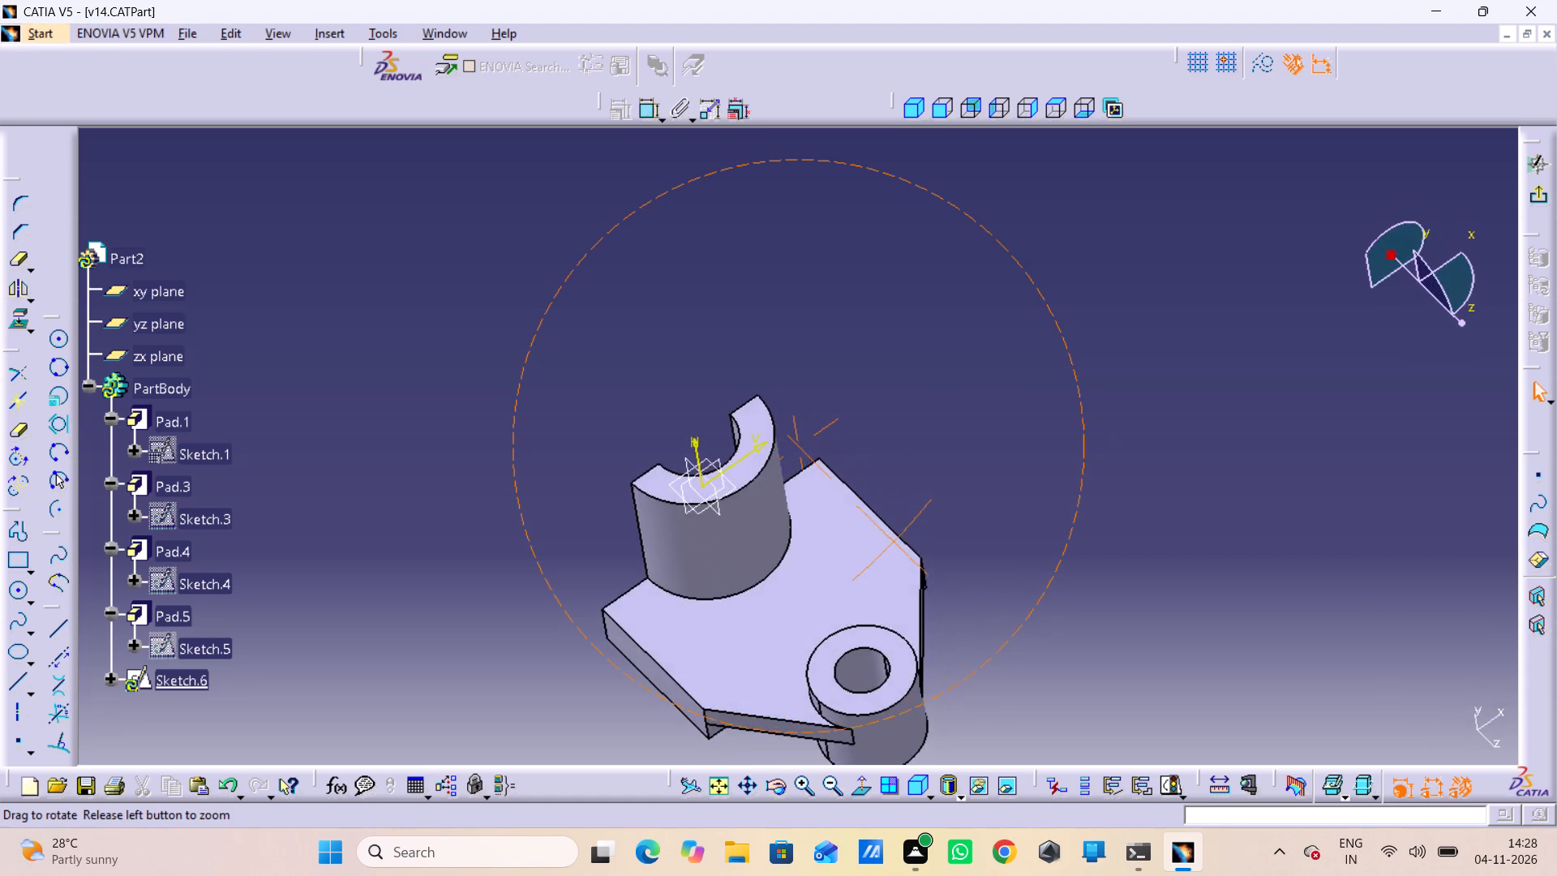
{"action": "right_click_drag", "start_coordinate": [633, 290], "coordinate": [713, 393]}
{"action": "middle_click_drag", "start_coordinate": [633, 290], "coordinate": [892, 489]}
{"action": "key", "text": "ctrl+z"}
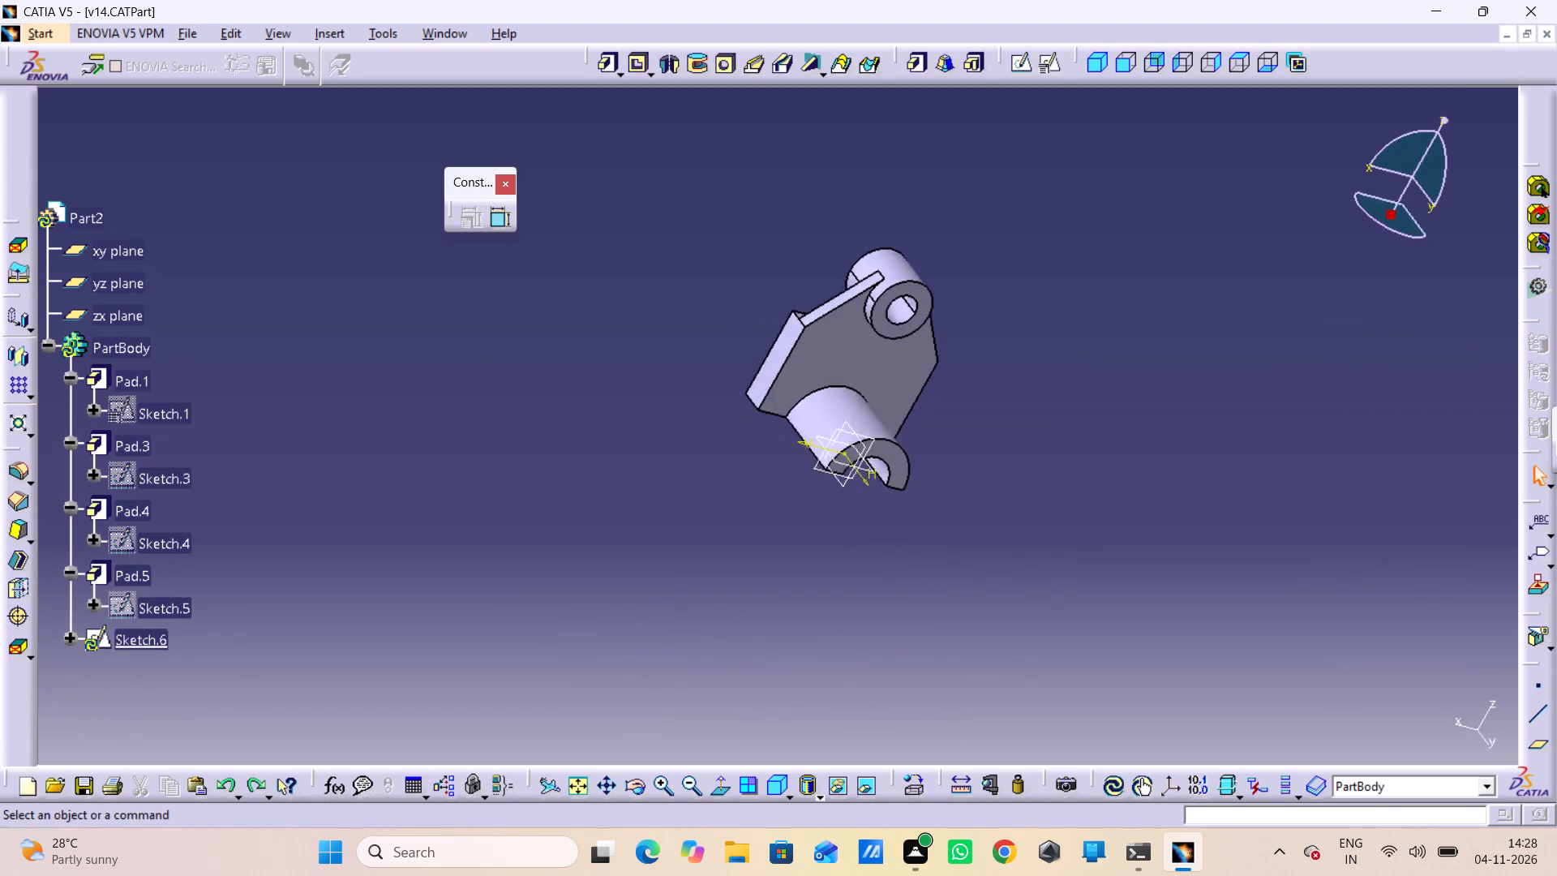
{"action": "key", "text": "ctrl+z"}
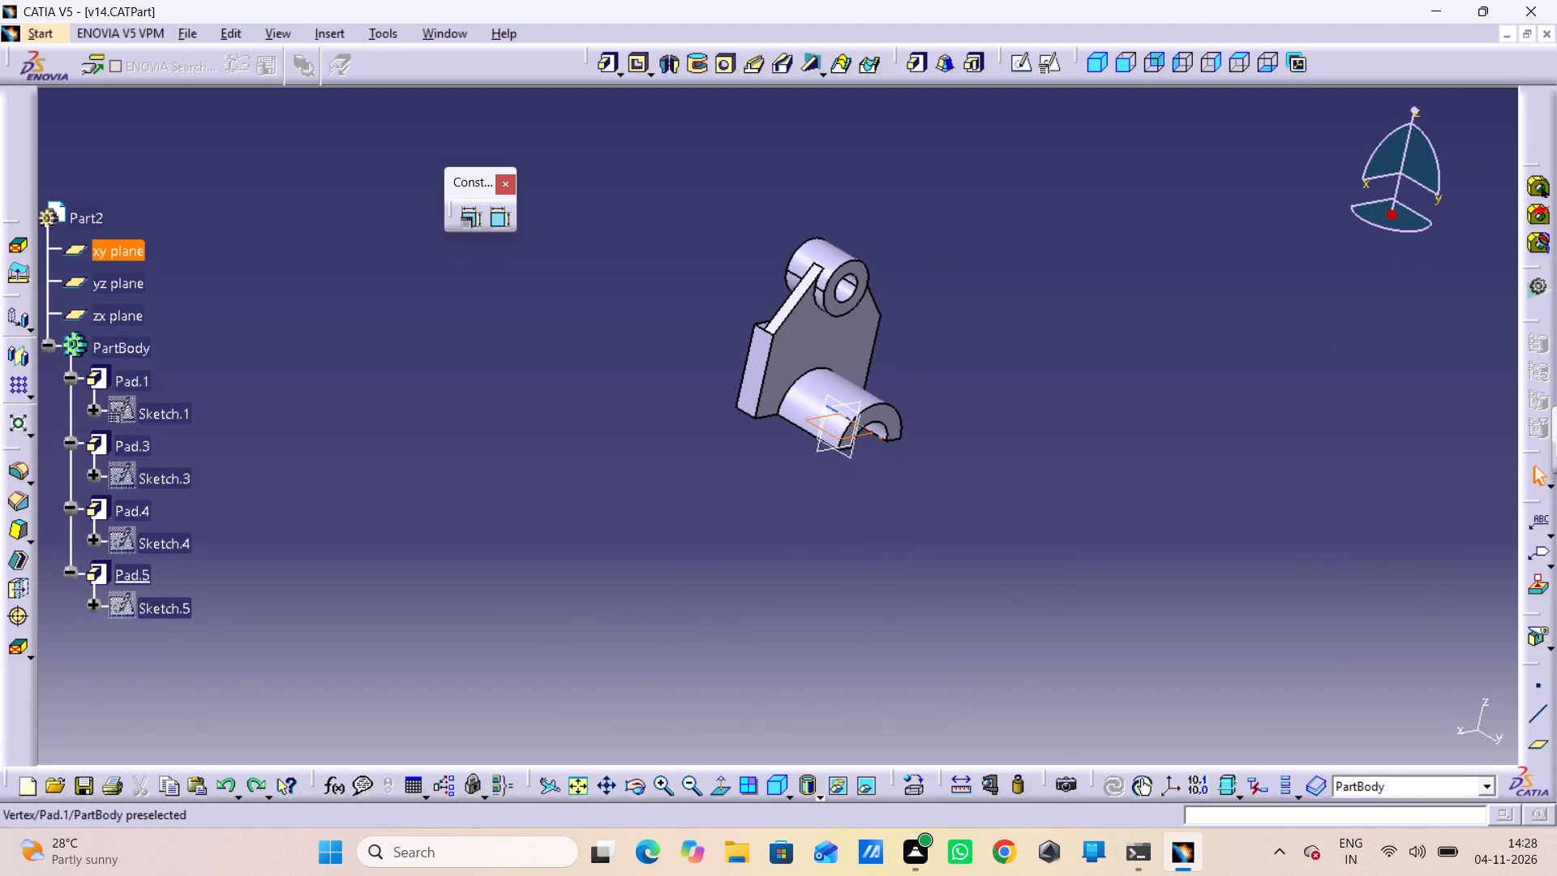
Create a positioned sketch on the xy plane with Swap and Reverse V enabled.
{"action": "left_click", "coordinate": [865, 428]}
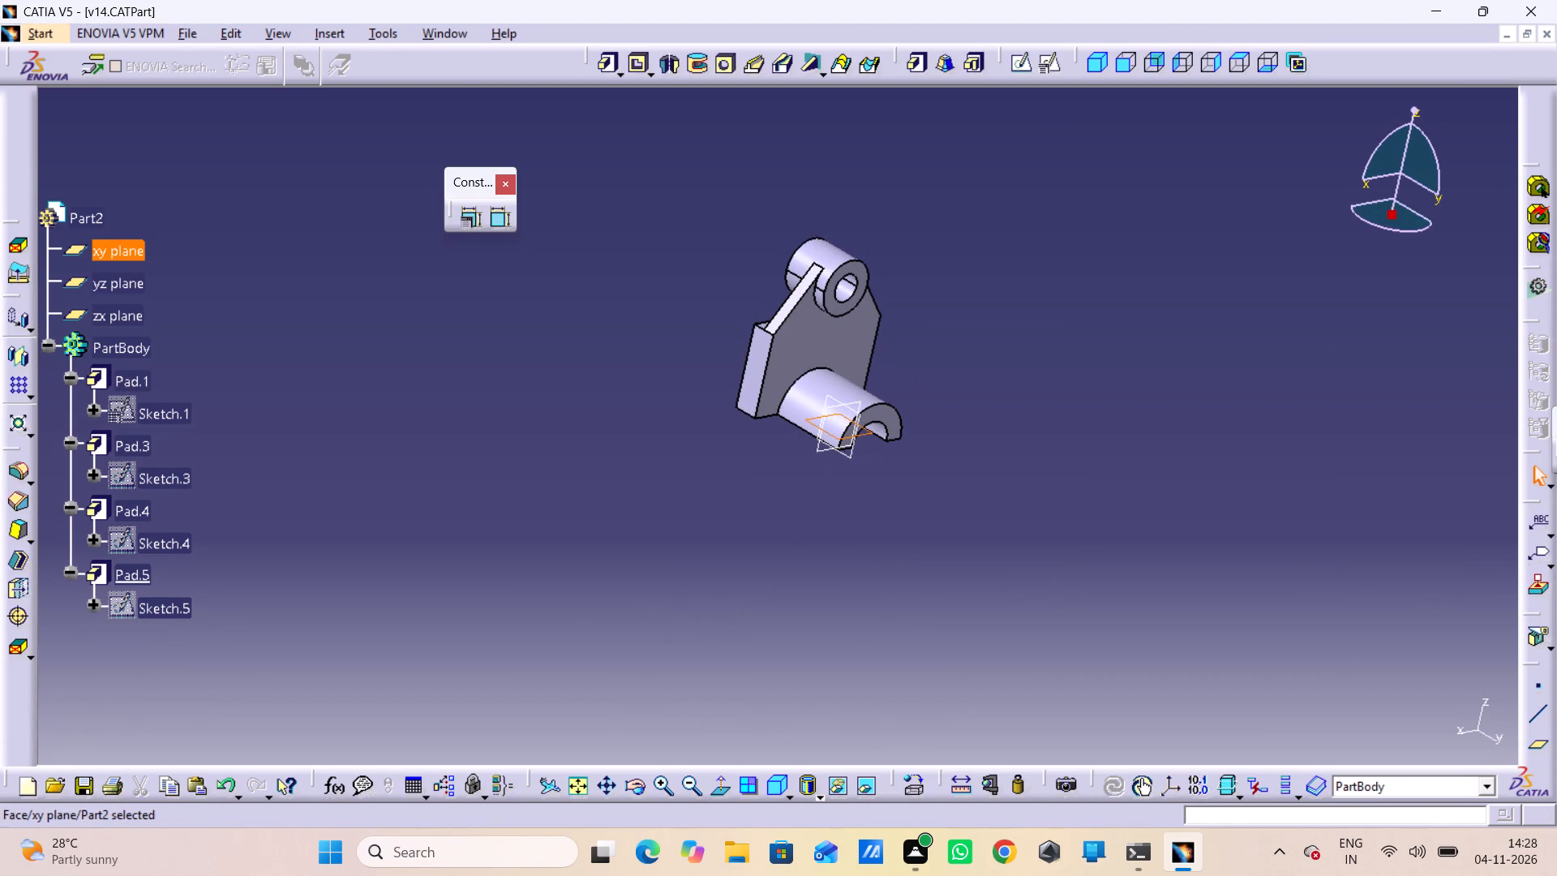
{"action": "left_click", "coordinate": [1053, 61]}
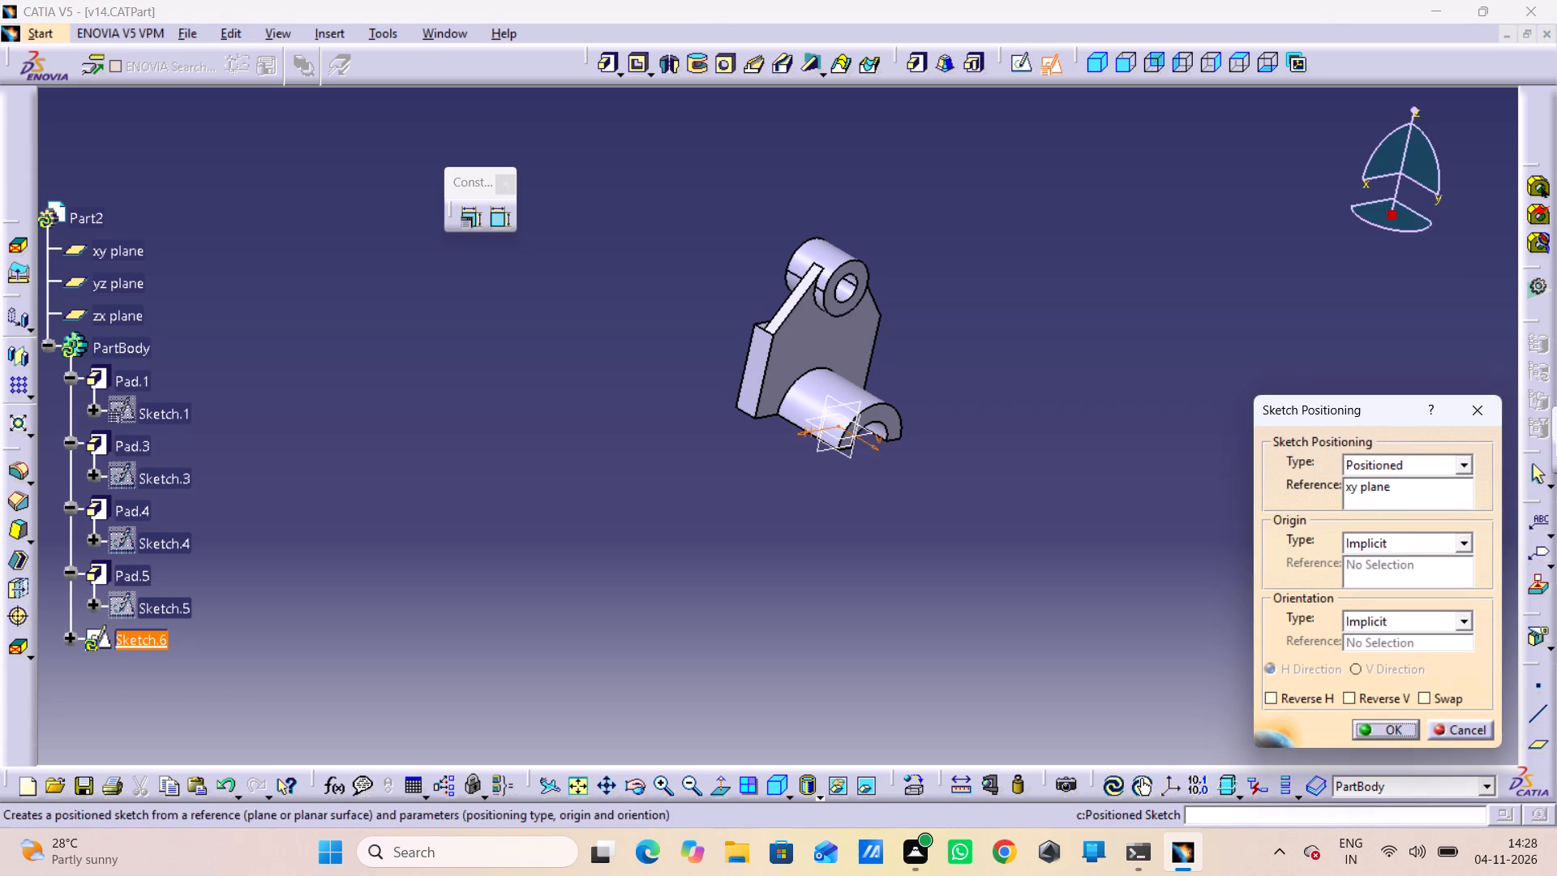
{"action": "left_click", "coordinate": [1456, 700]}
{"action": "left_click", "coordinate": [1337, 706]}
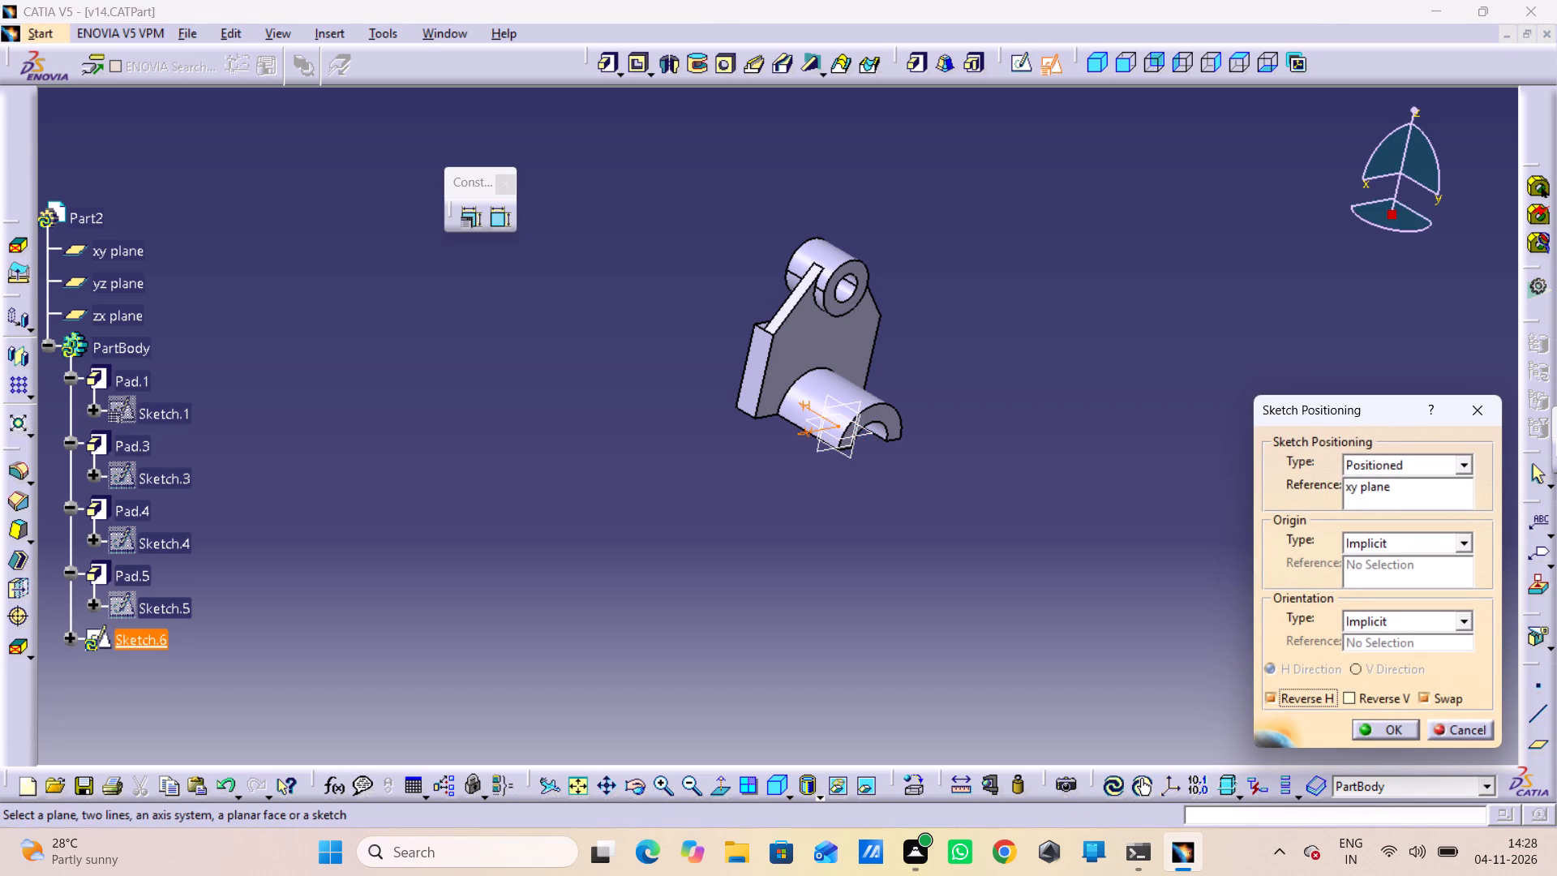
{"action": "left_click", "coordinate": [1347, 702]}
{"action": "left_click", "coordinate": [1308, 698]}
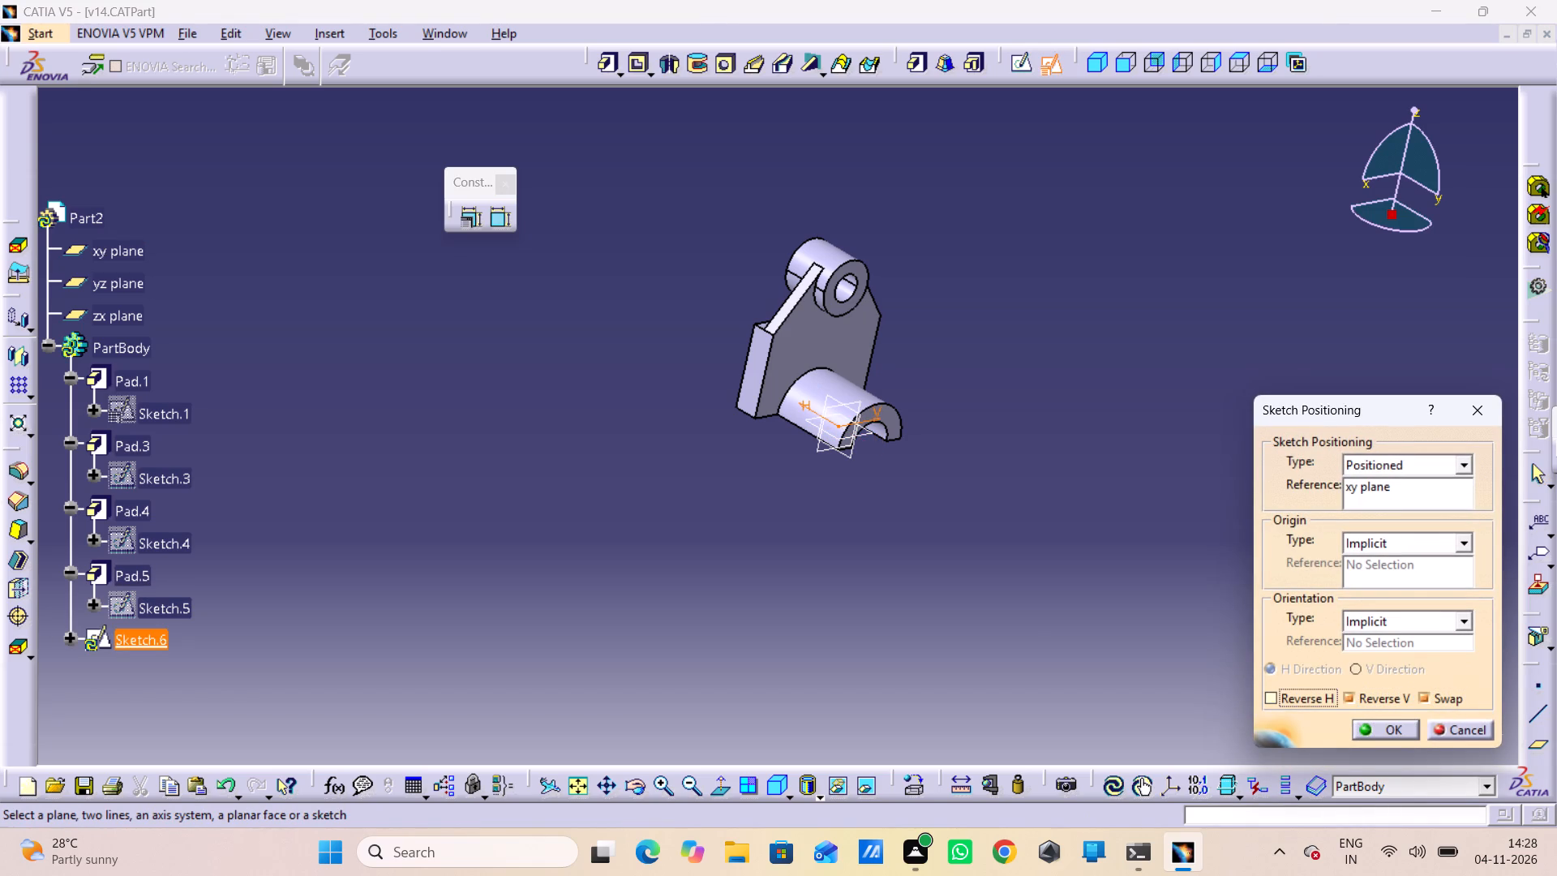
{"action": "left_click", "coordinate": [1387, 733]}
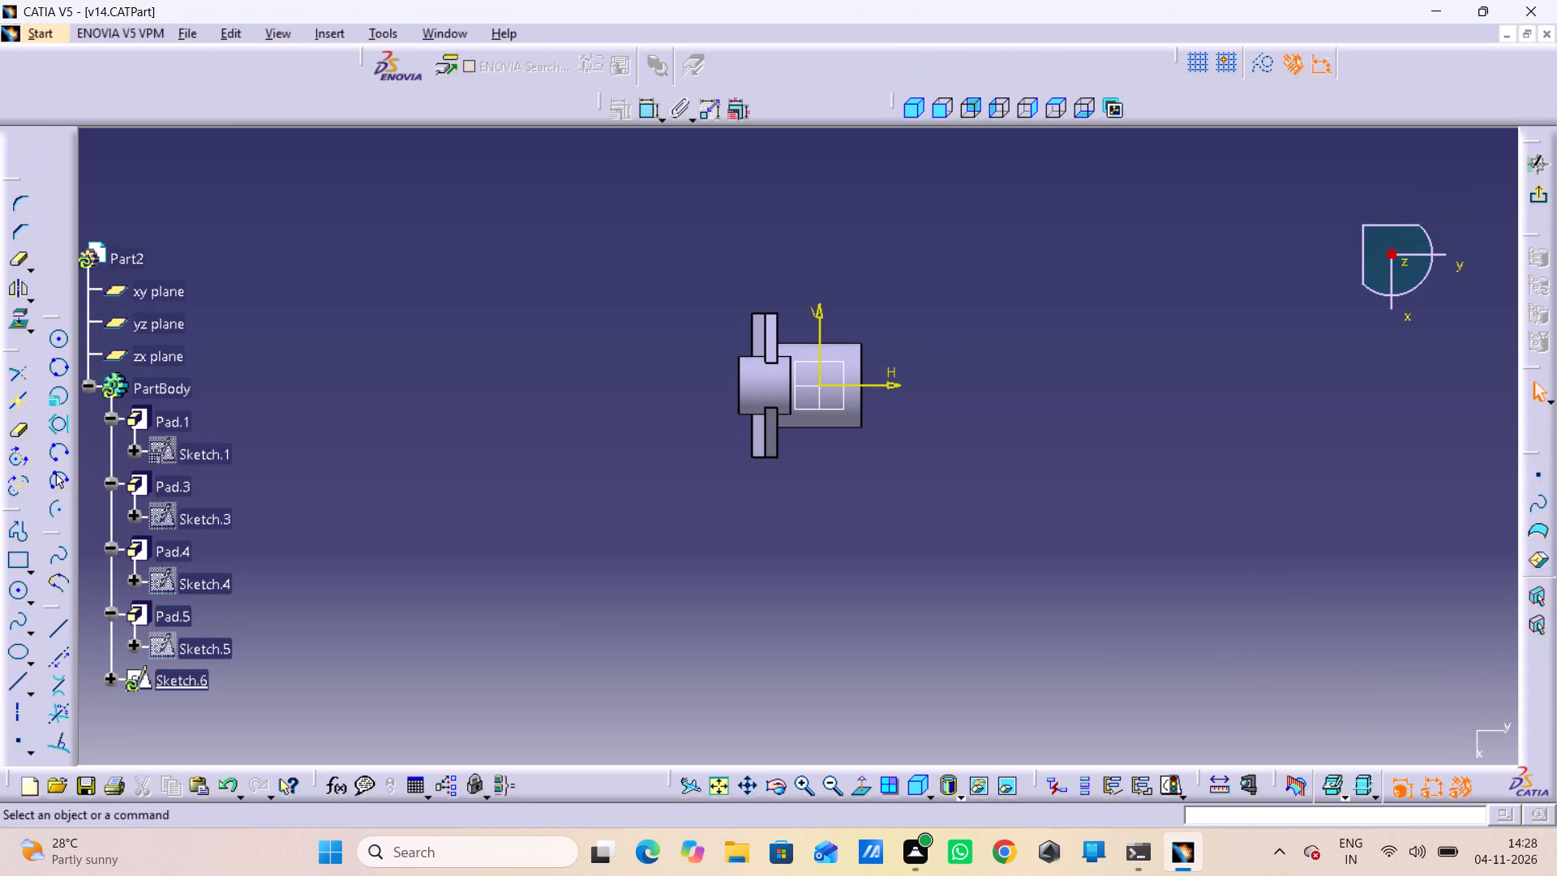
Examine the bracket's orientation relative to the new xy-plane sketch, including both normal views of the sketch plane.
{"action": "middle_click_drag", "start_coordinate": [1157, 600], "coordinate": [1143, 362]}
{"action": "right_click_drag", "start_coordinate": [1157, 600], "coordinate": [1157, 573]}
{"action": "middle_click_drag", "start_coordinate": [1143, 404], "coordinate": [1170, 642]}
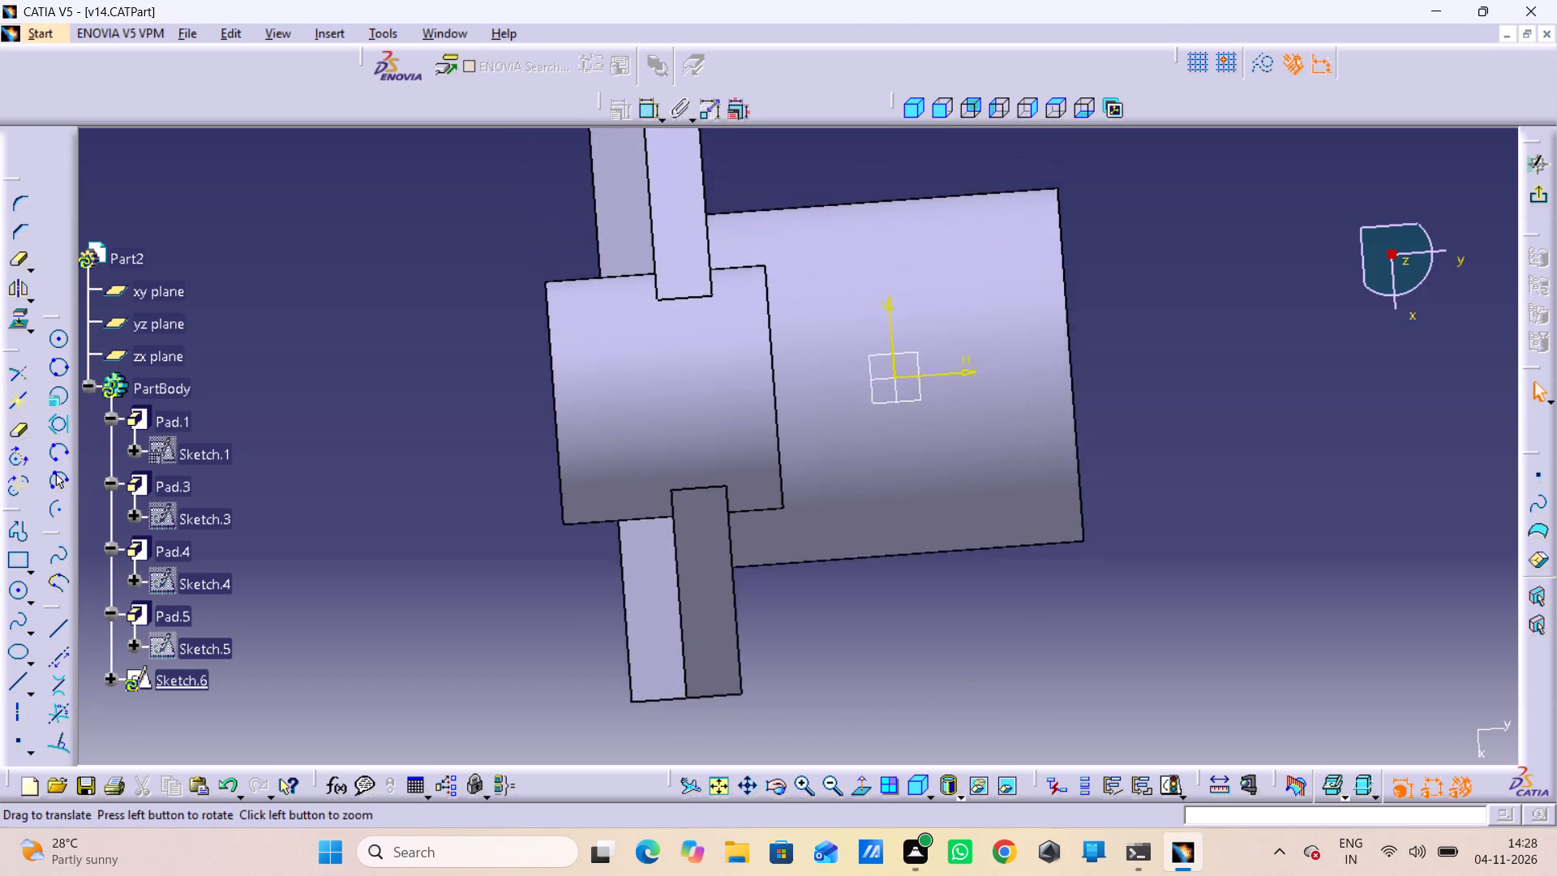
{"action": "middle_click_drag", "start_coordinate": [1170, 642], "coordinate": [1169, 805]}
{"action": "middle_click_drag", "start_coordinate": [1018, 610], "coordinate": [1023, 647]}
{"action": "right_click", "coordinate": [1018, 610]}
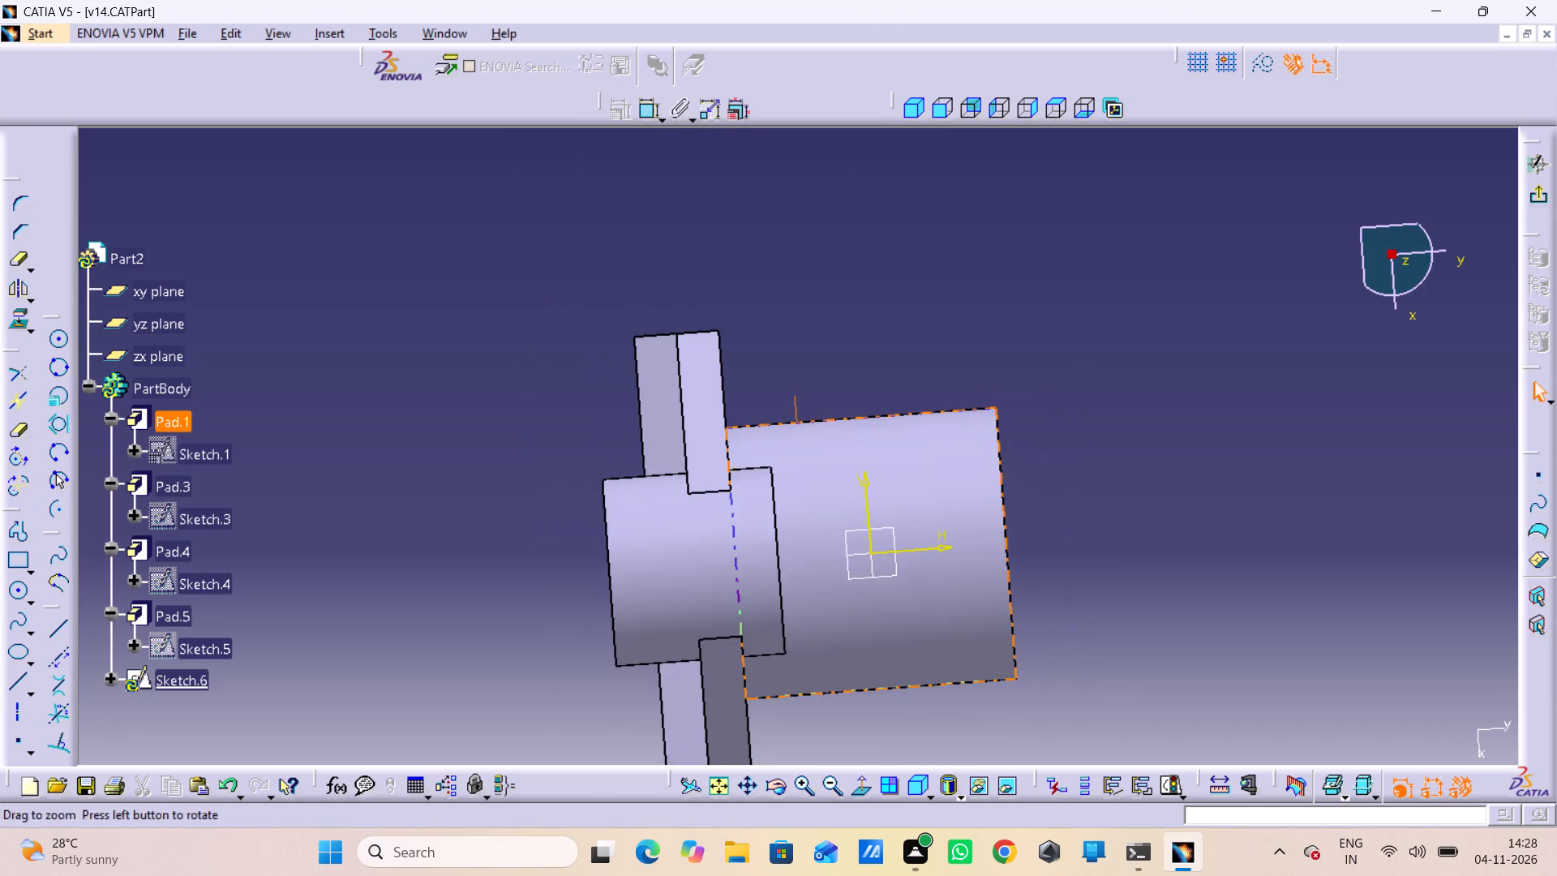
{"action": "middle_click_drag", "start_coordinate": [1023, 647], "coordinate": [1023, 652]}
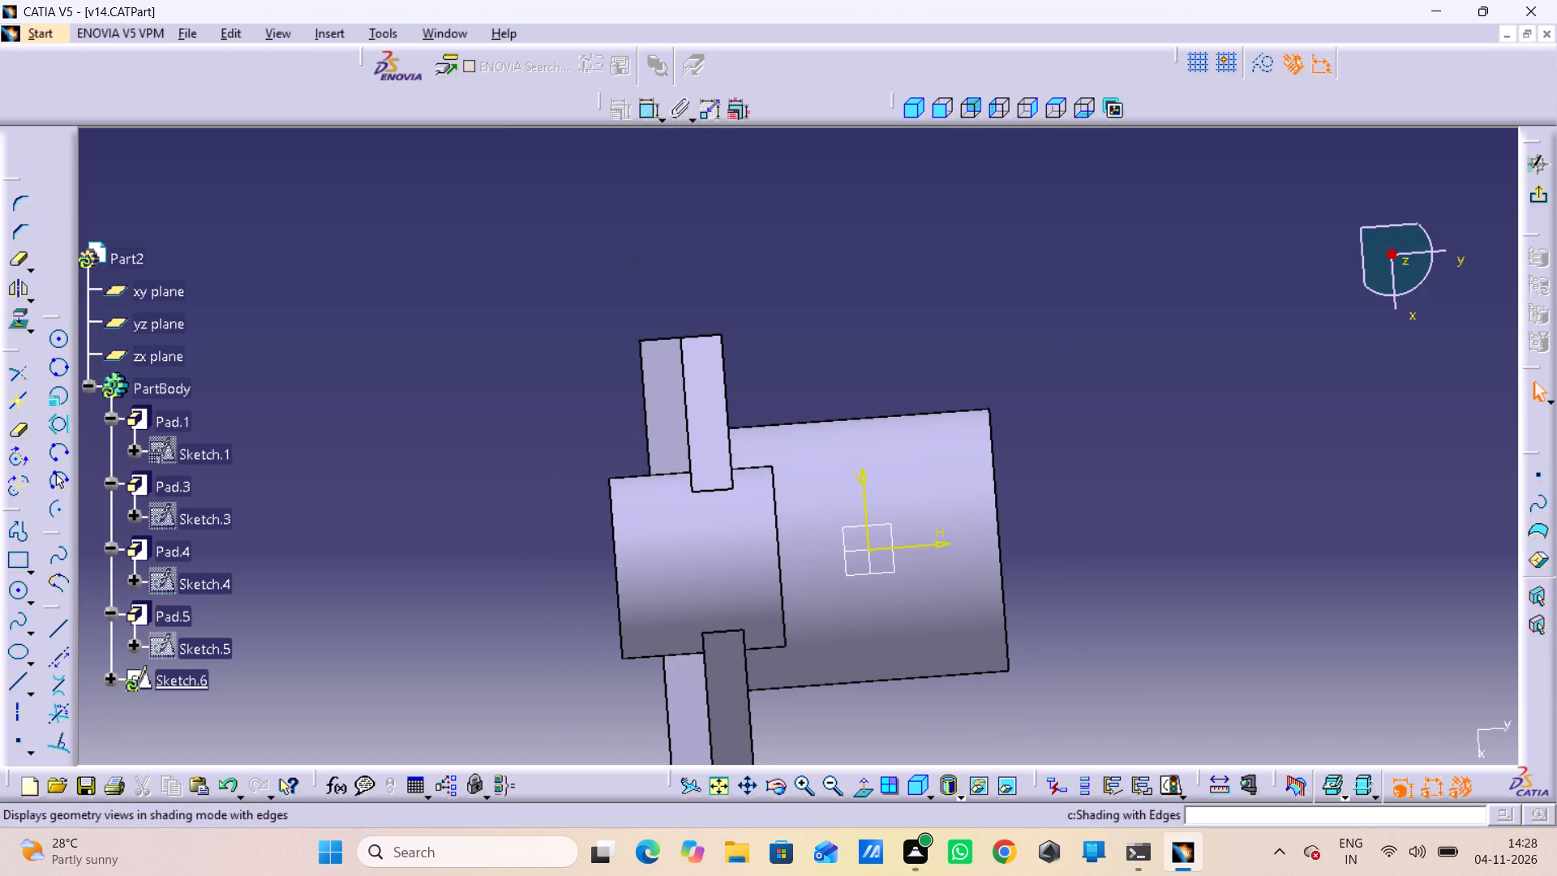
{"action": "left_click", "coordinate": [864, 792]}
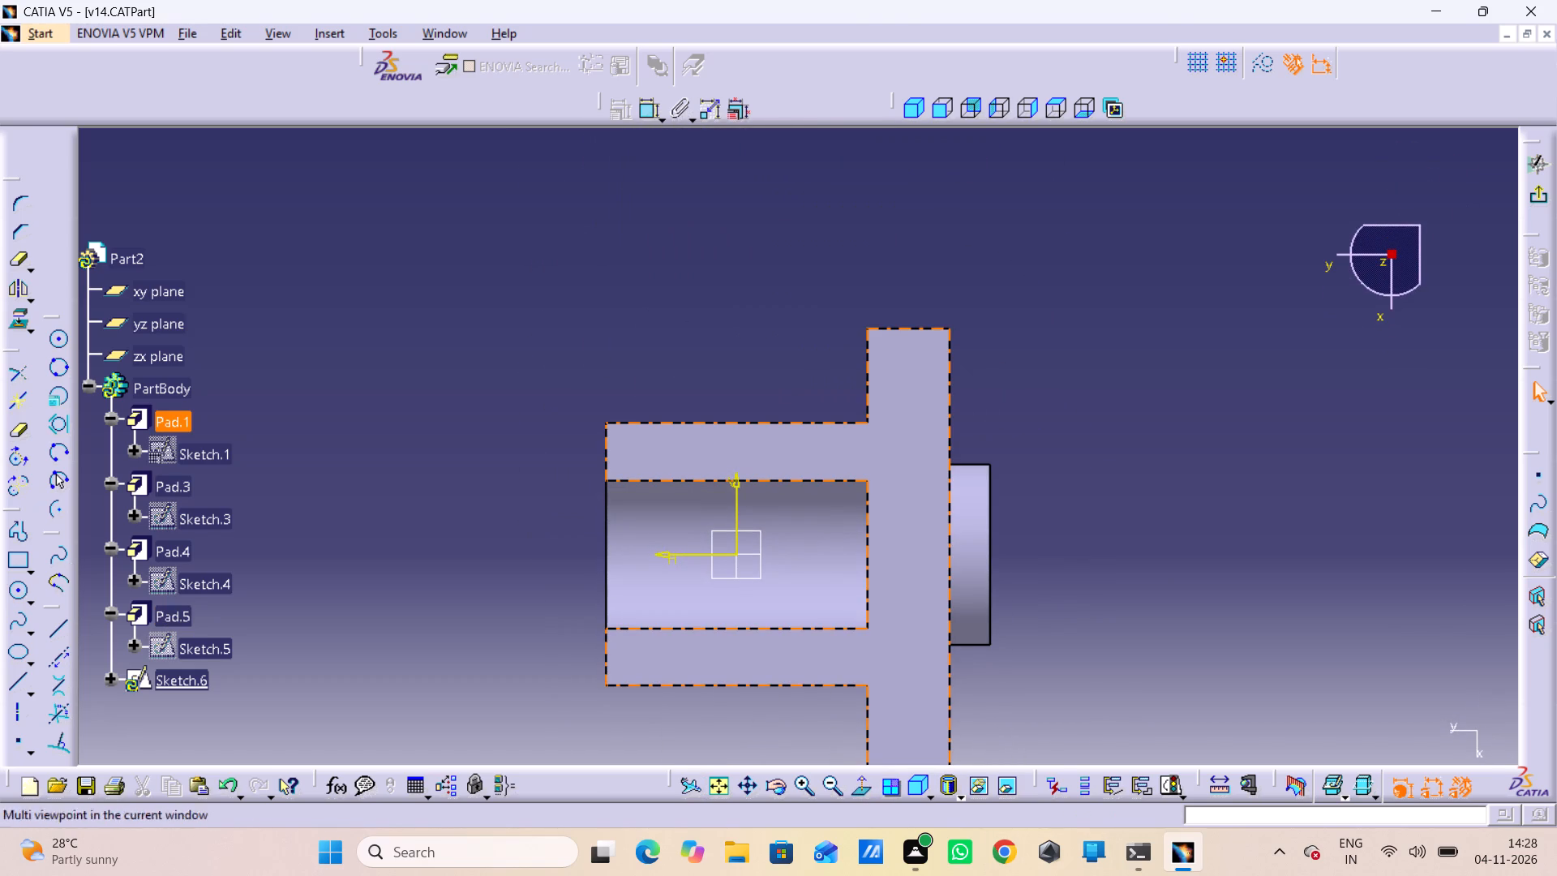
{"action": "left_click", "coordinate": [870, 788]}
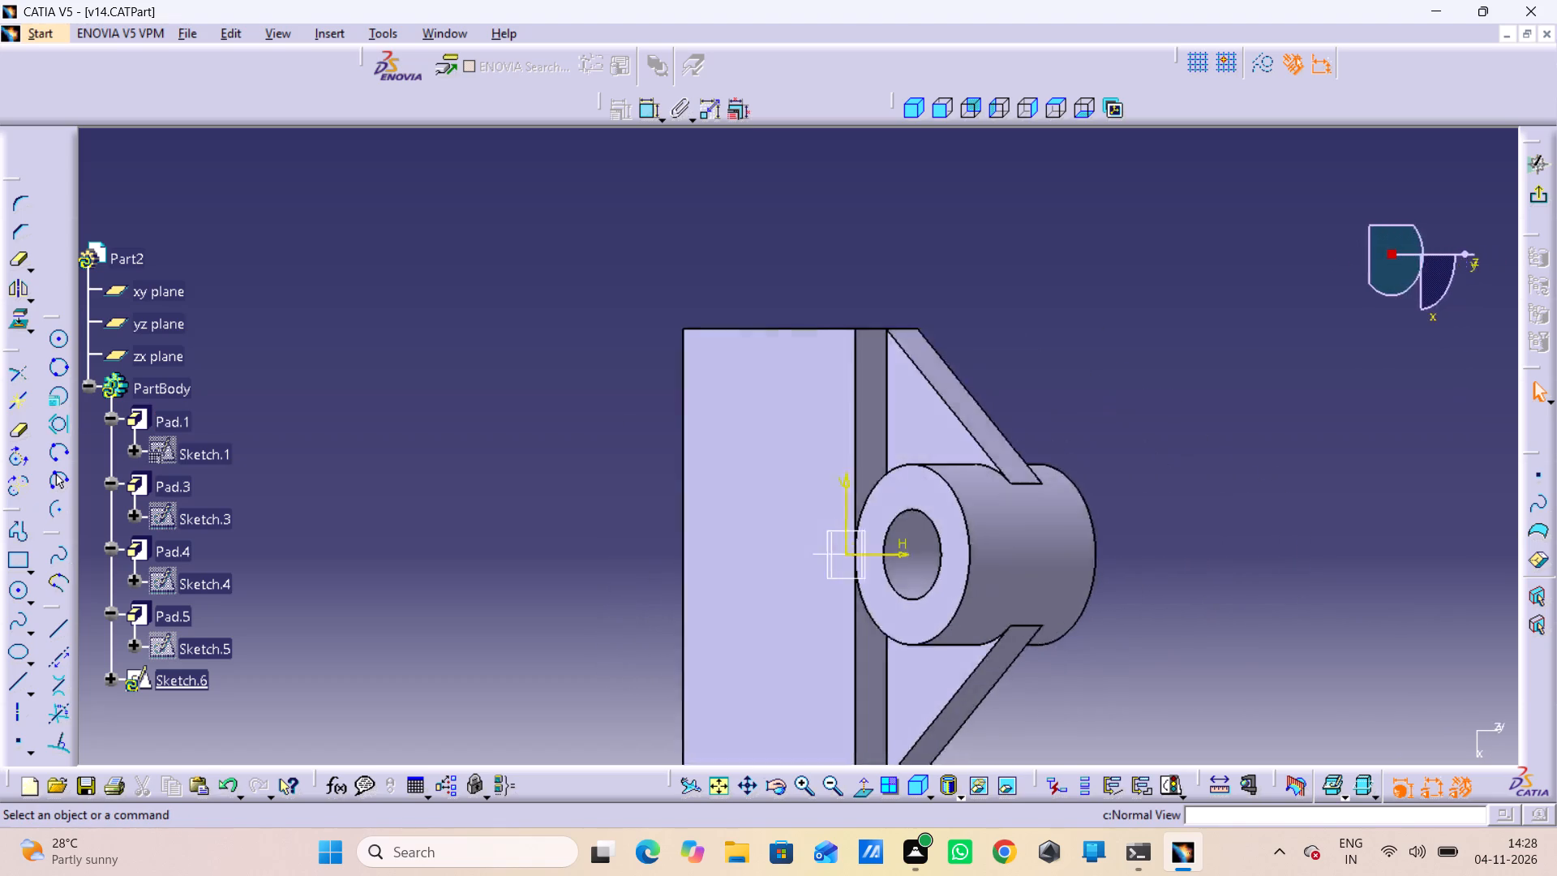
{"action": "middle_click_drag", "start_coordinate": [1049, 519], "coordinate": [1056, 625]}
{"action": "right_click", "coordinate": [1053, 519]}
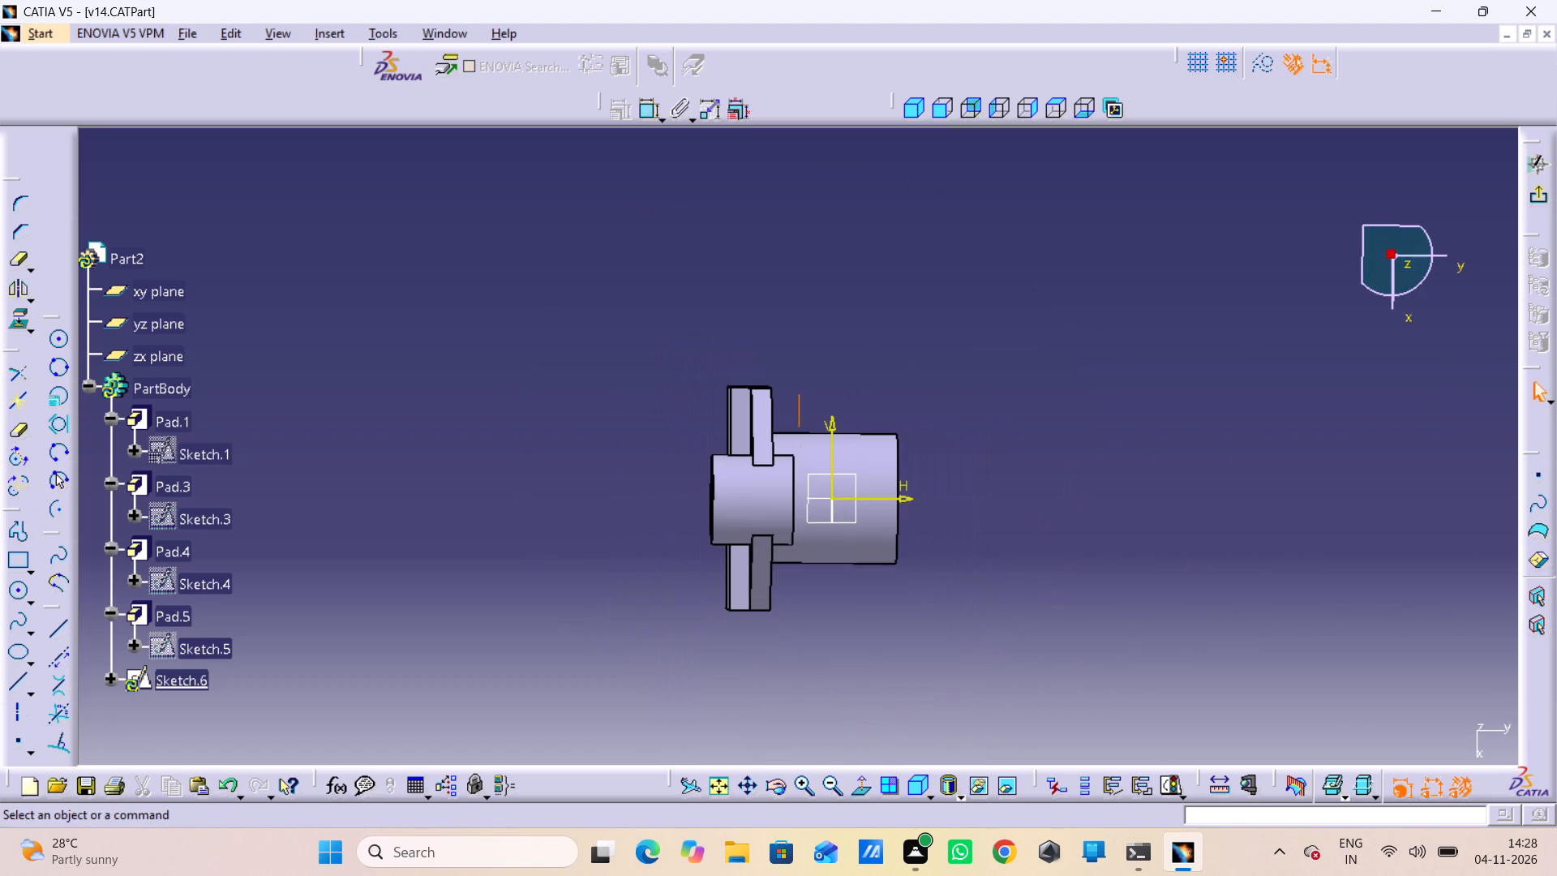
{"action": "middle_click_drag", "start_coordinate": [1056, 625], "coordinate": [1054, 626]}
{"action": "left_click", "coordinate": [859, 794]}
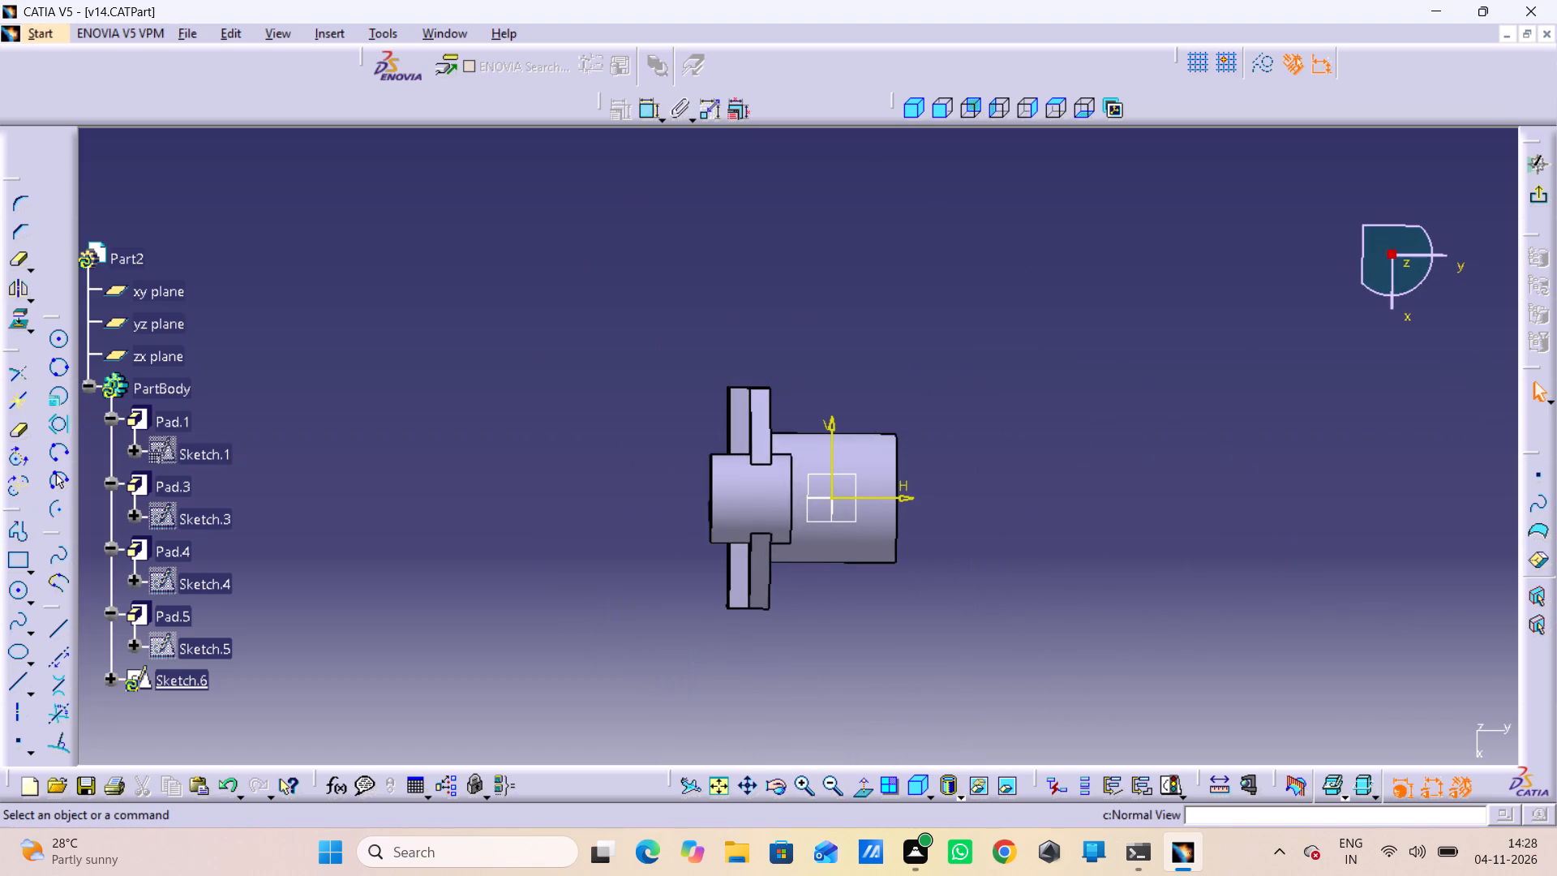
Sketch two concentric circles on the vertical axis about 83 mm below the origin, with radii of about 16 mm and 6 mm.
{"action": "middle_click_drag", "start_coordinate": [1024, 588], "coordinate": [1057, 509]}
{"action": "right_click_drag", "start_coordinate": [1034, 585], "coordinate": [1044, 576]}
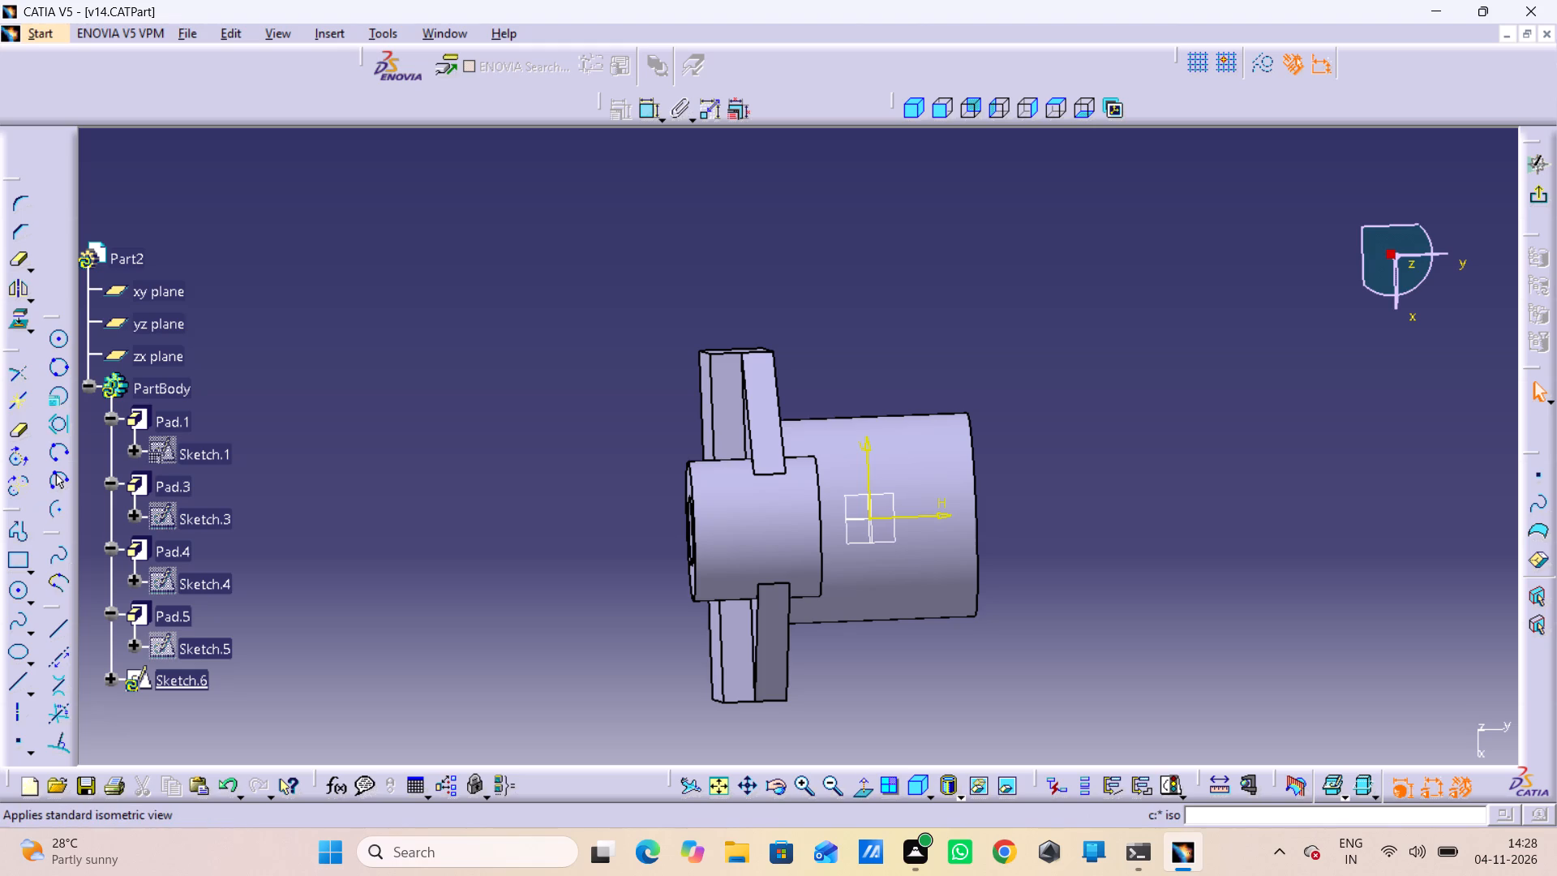
{"action": "left_click", "coordinate": [869, 785]}
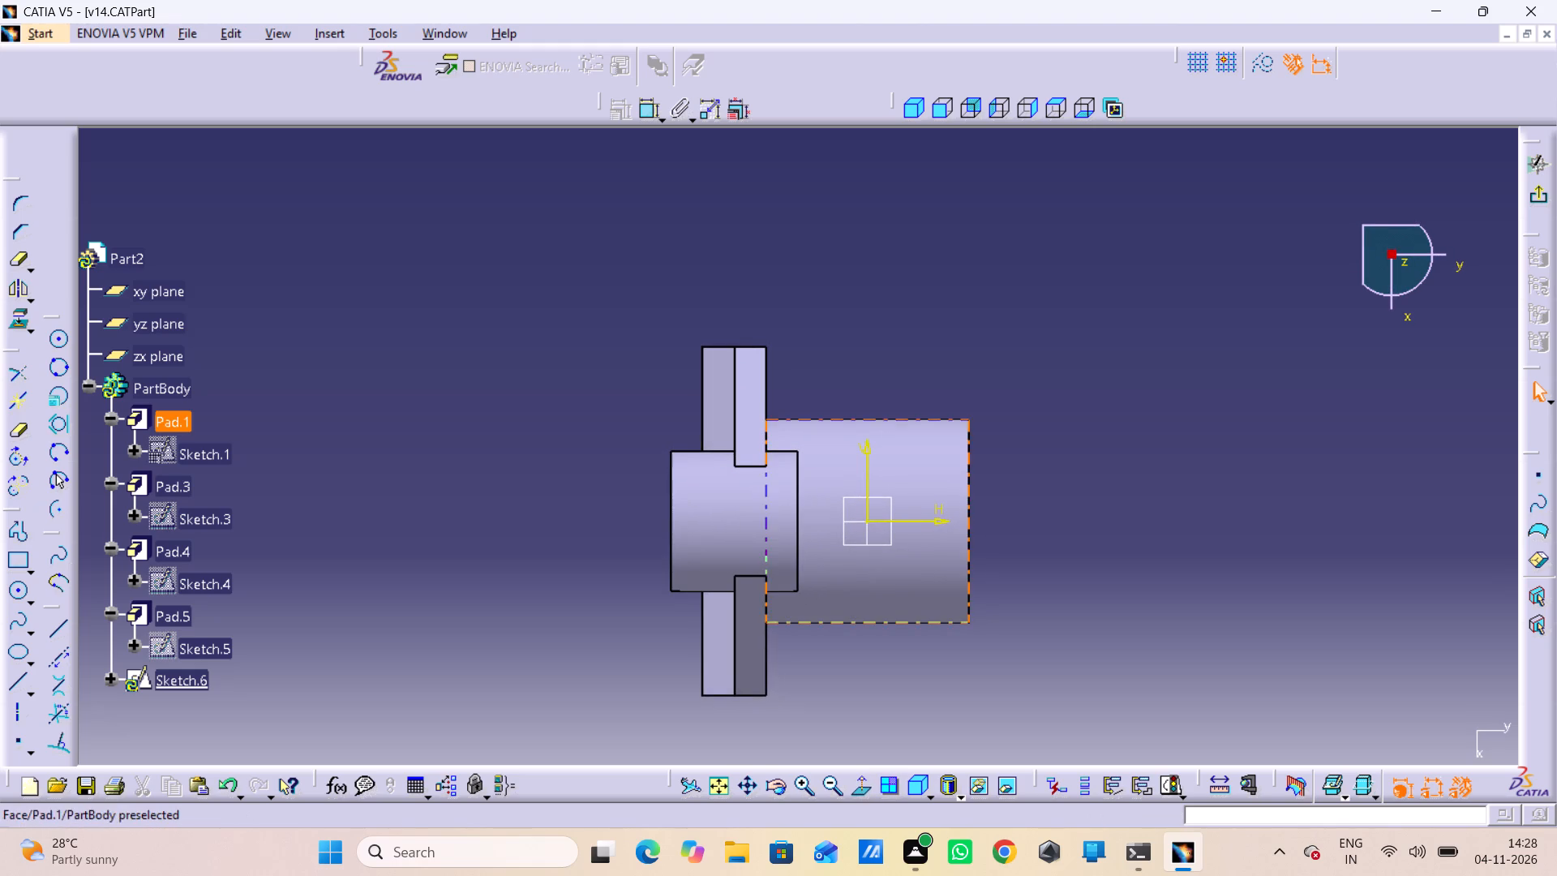
{"action": "middle_click_drag", "start_coordinate": [963, 607], "coordinate": [976, 381]}
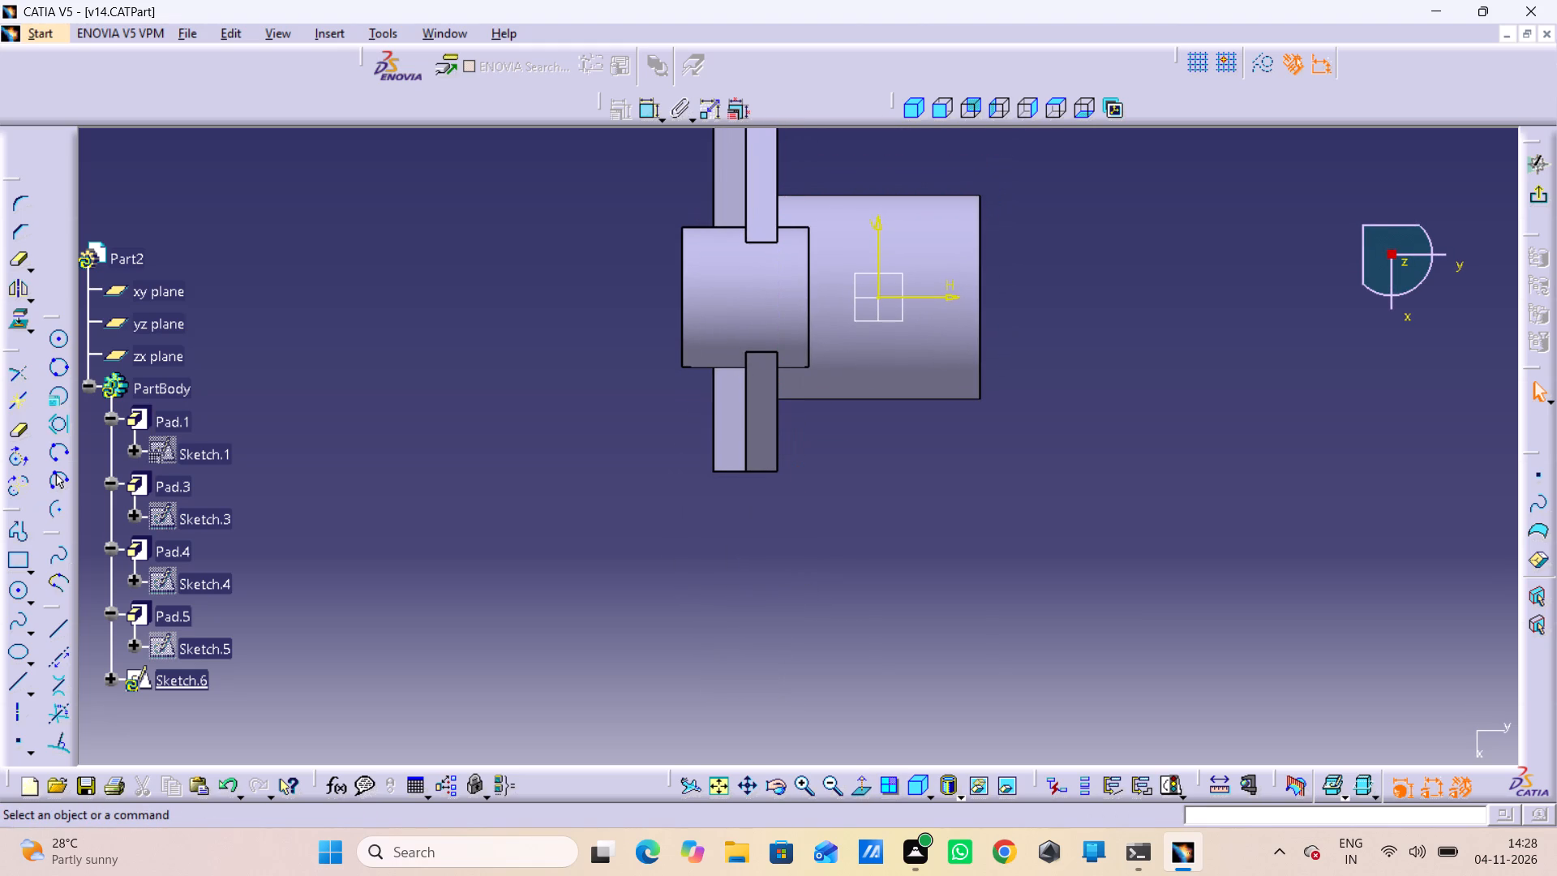
{"action": "key", "text": "c"}
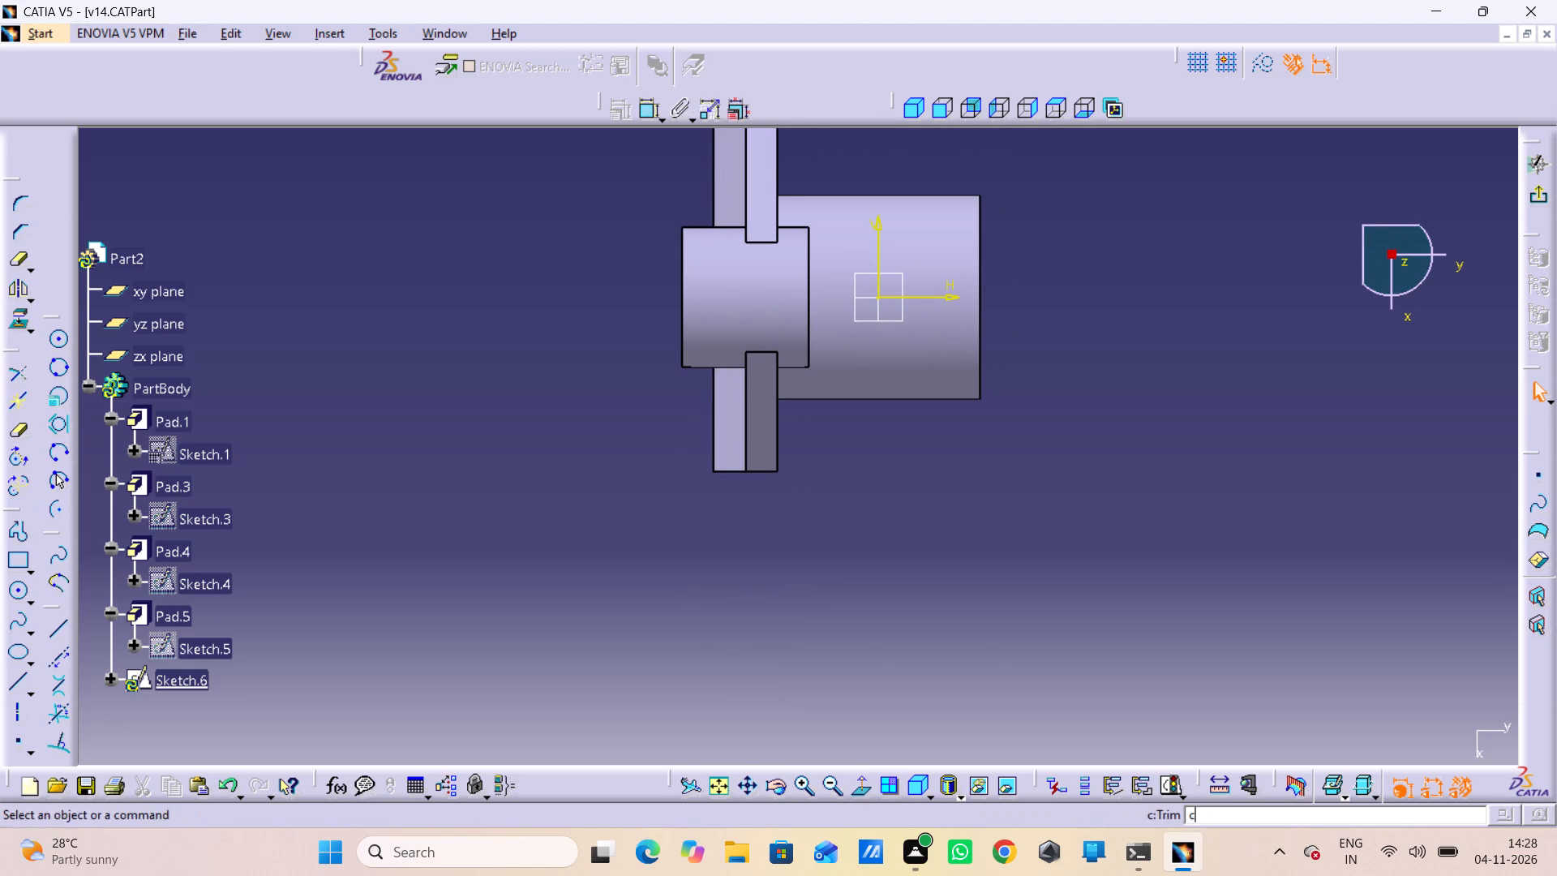
{"action": "left_click", "coordinate": [57, 338]}
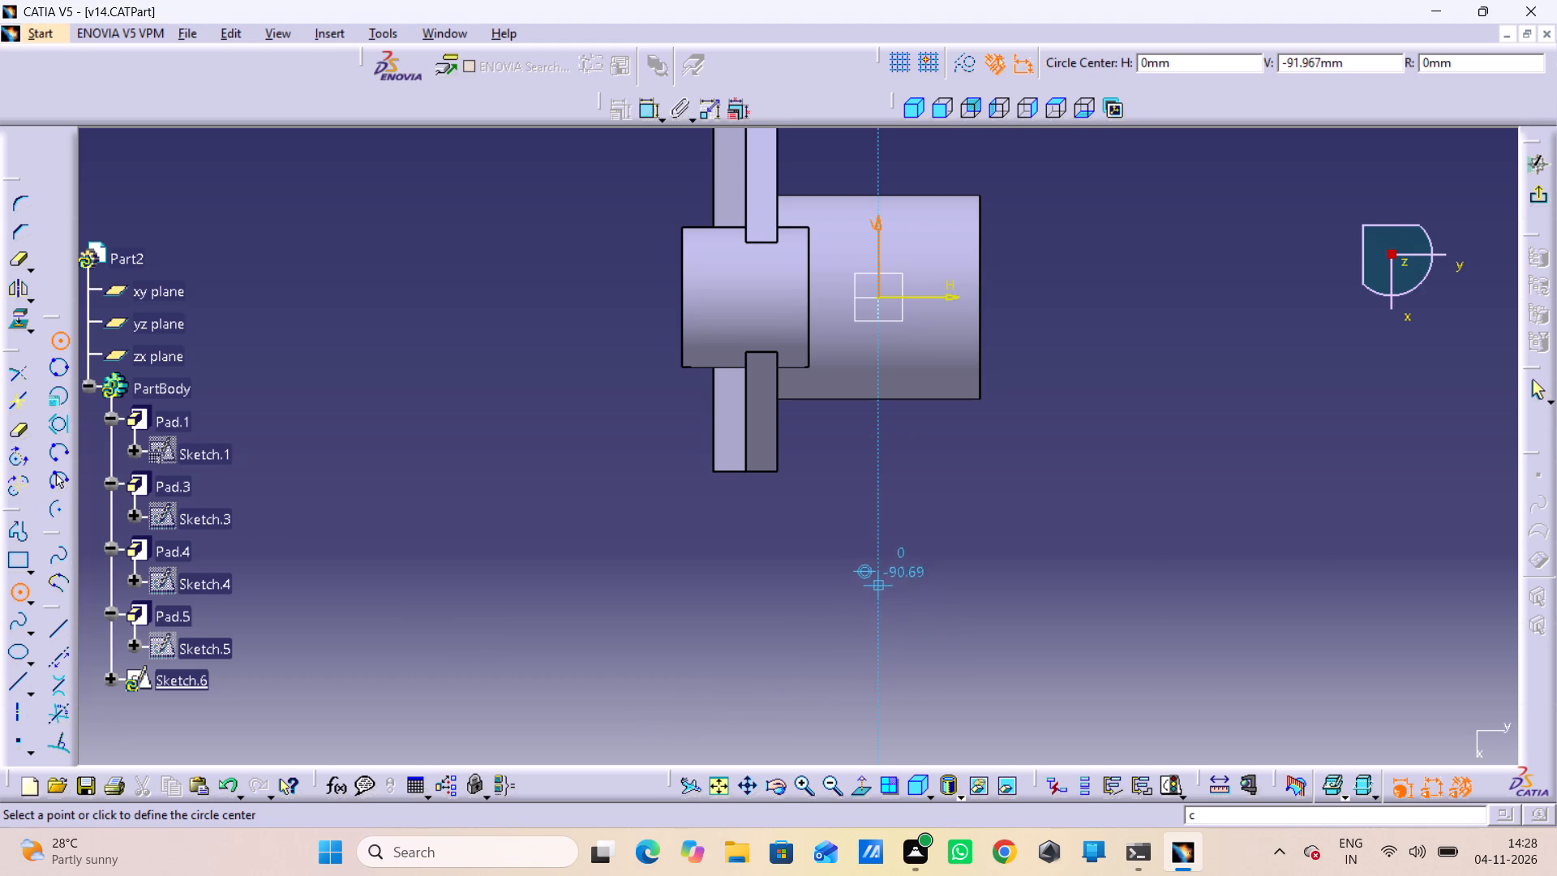
{"action": "left_click", "coordinate": [881, 559]}
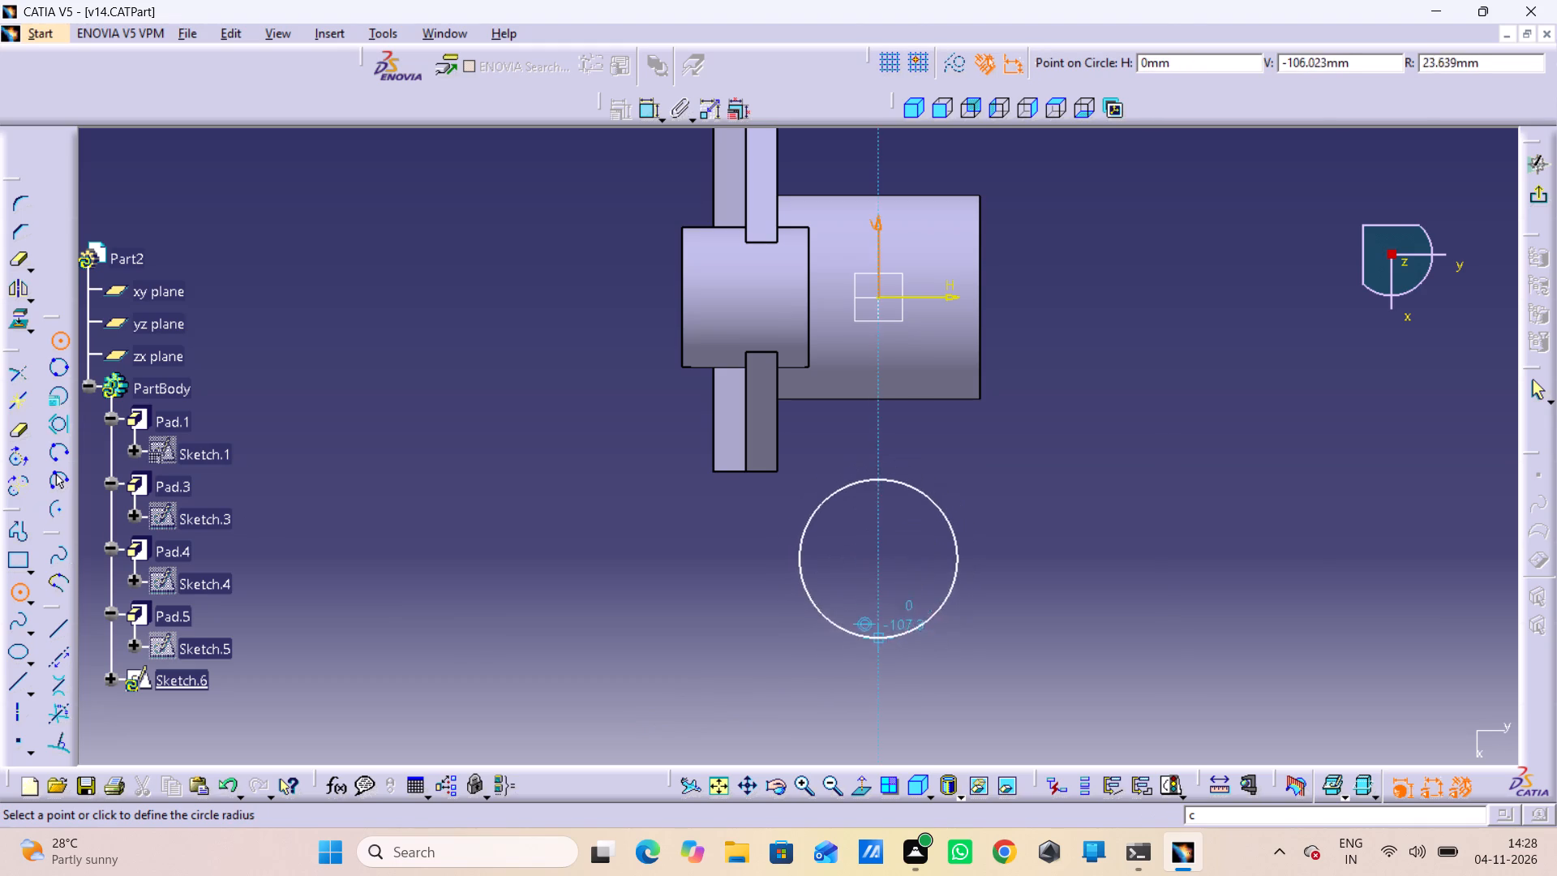
{"action": "left_click", "coordinate": [878, 608]}
{"action": "left_click", "coordinate": [876, 559]}
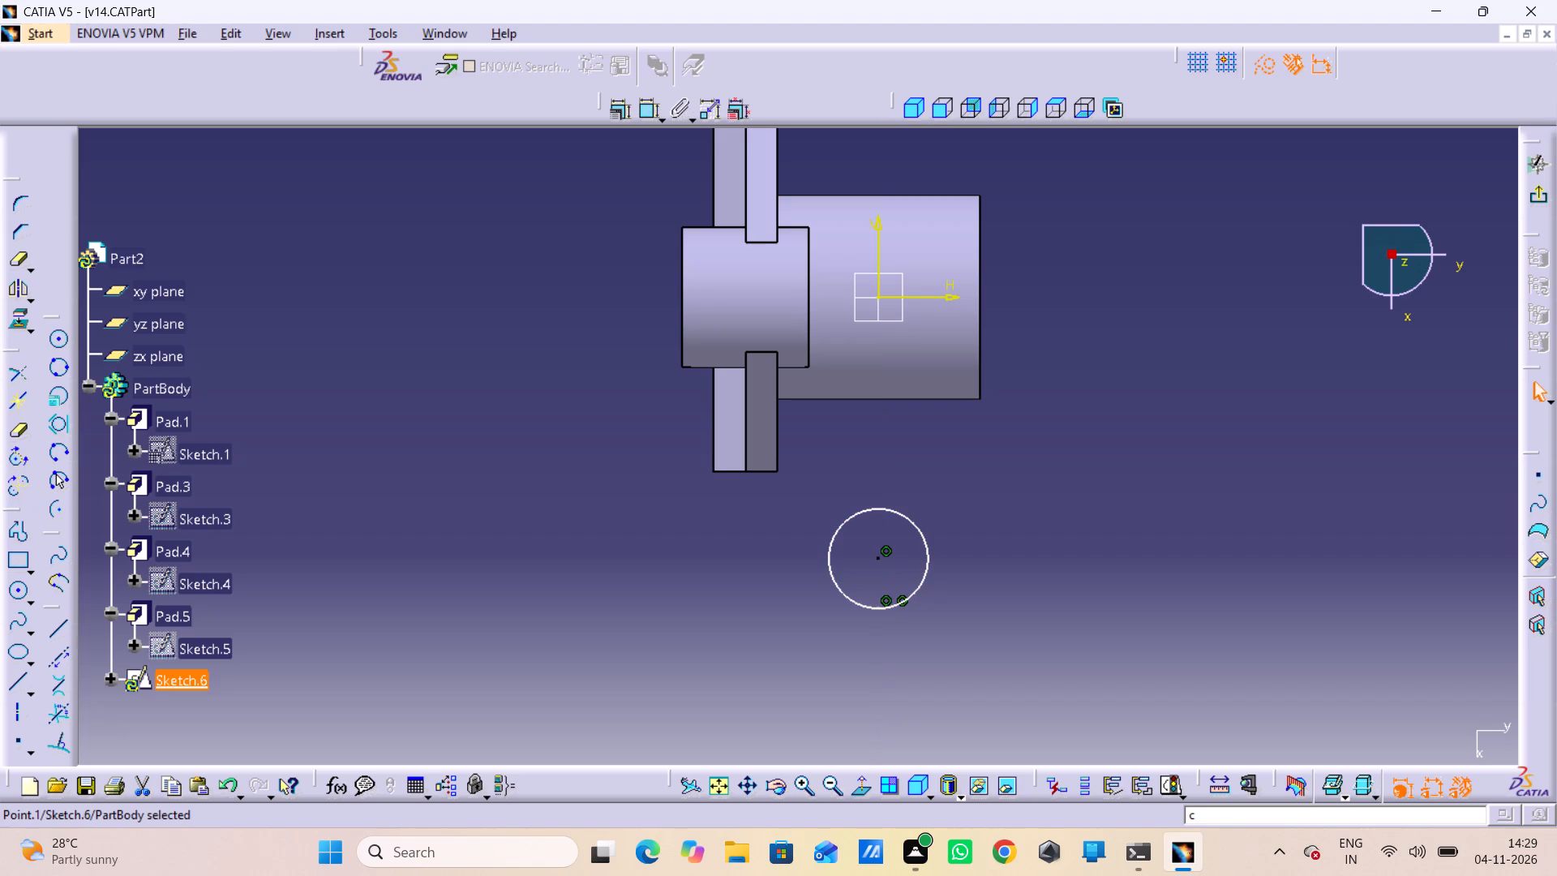
{"action": "left_click", "coordinate": [23, 598]}
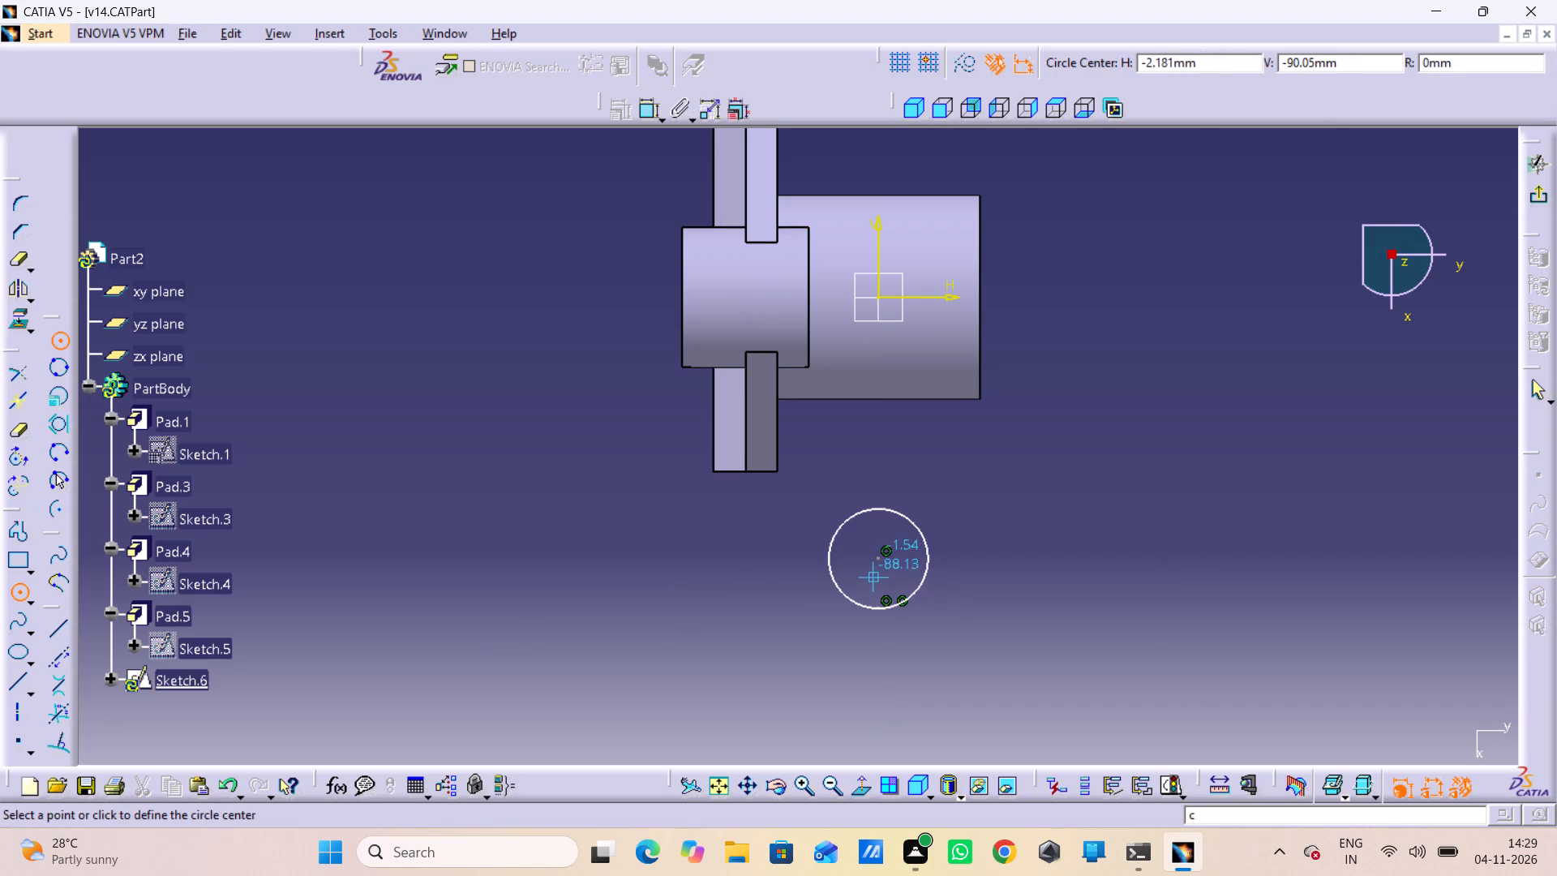
{"action": "left_click", "coordinate": [876, 559]}
{"action": "left_click", "coordinate": [874, 580]}
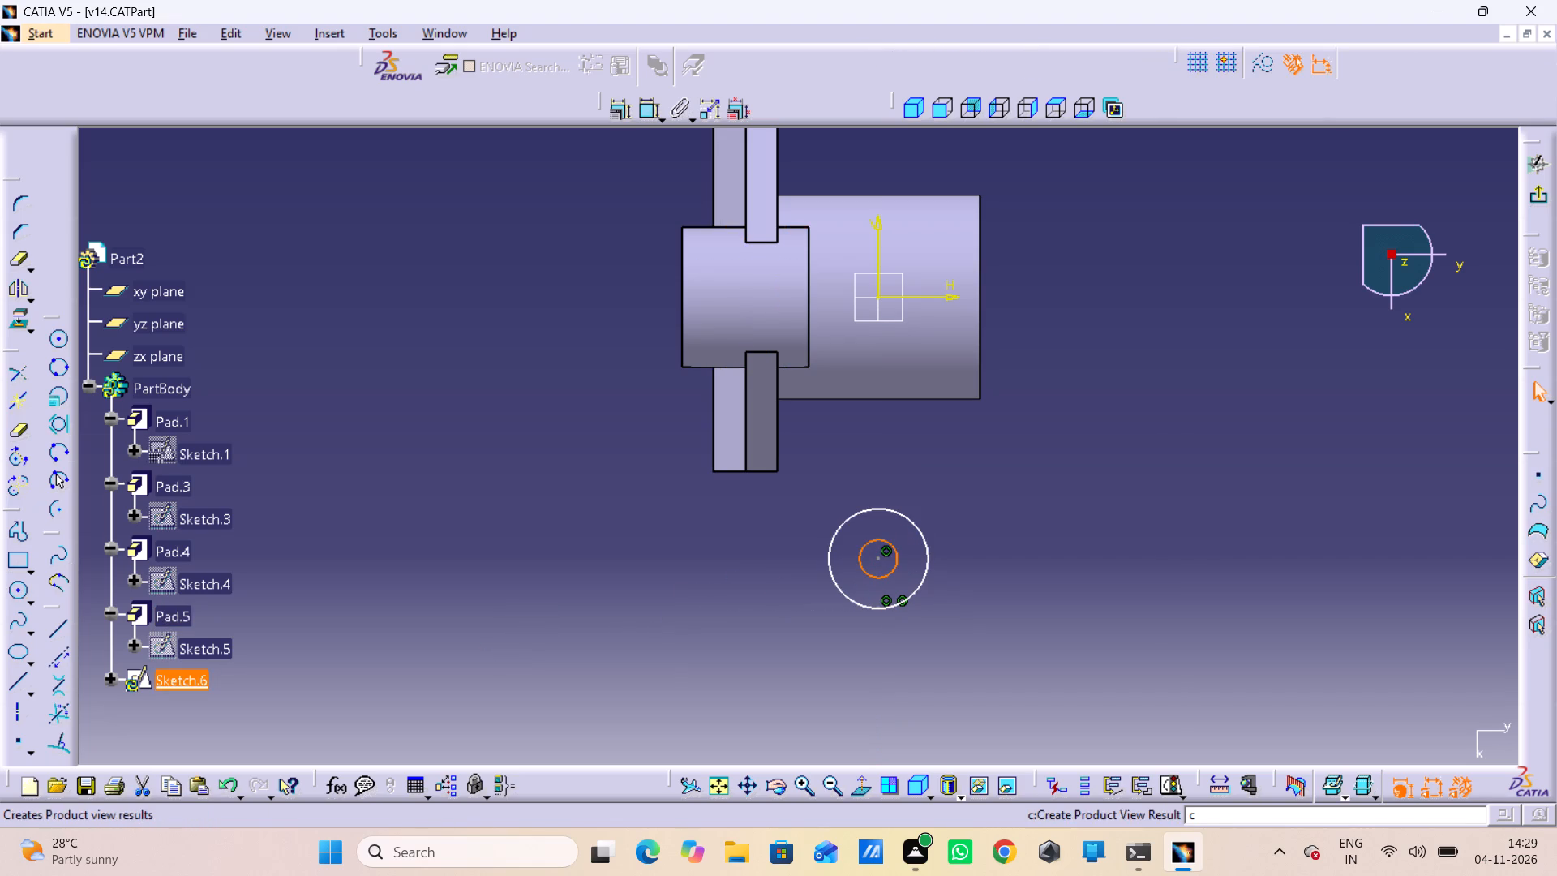
Add radius dimensions to the inner and outer circles.
{"action": "double_click", "coordinate": [651, 110]}
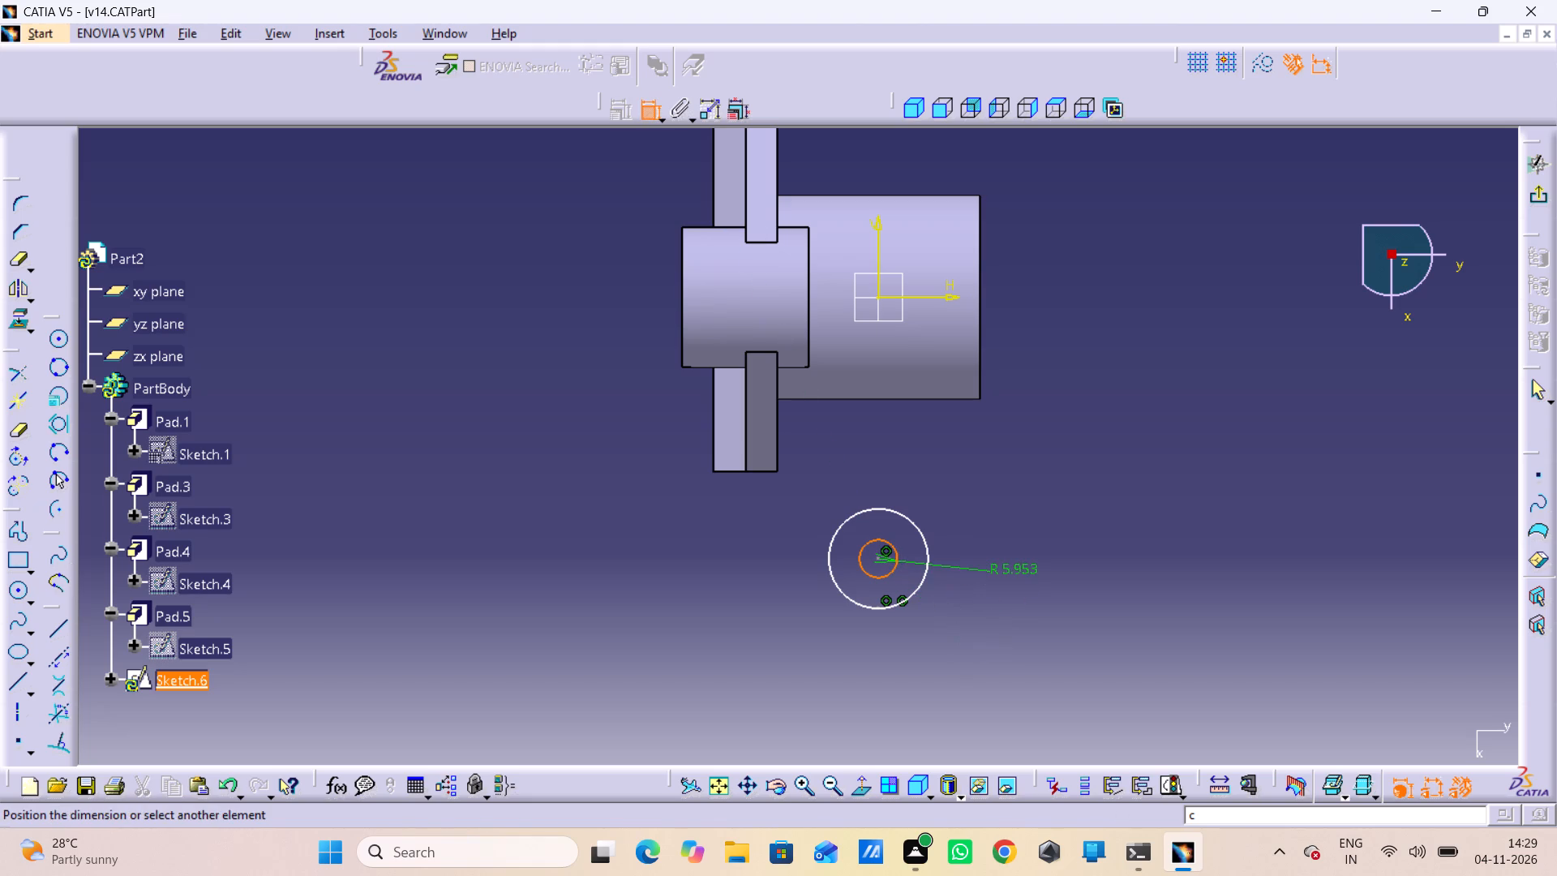
{"action": "left_click", "coordinate": [1014, 569]}
{"action": "left_click", "coordinate": [931, 551]}
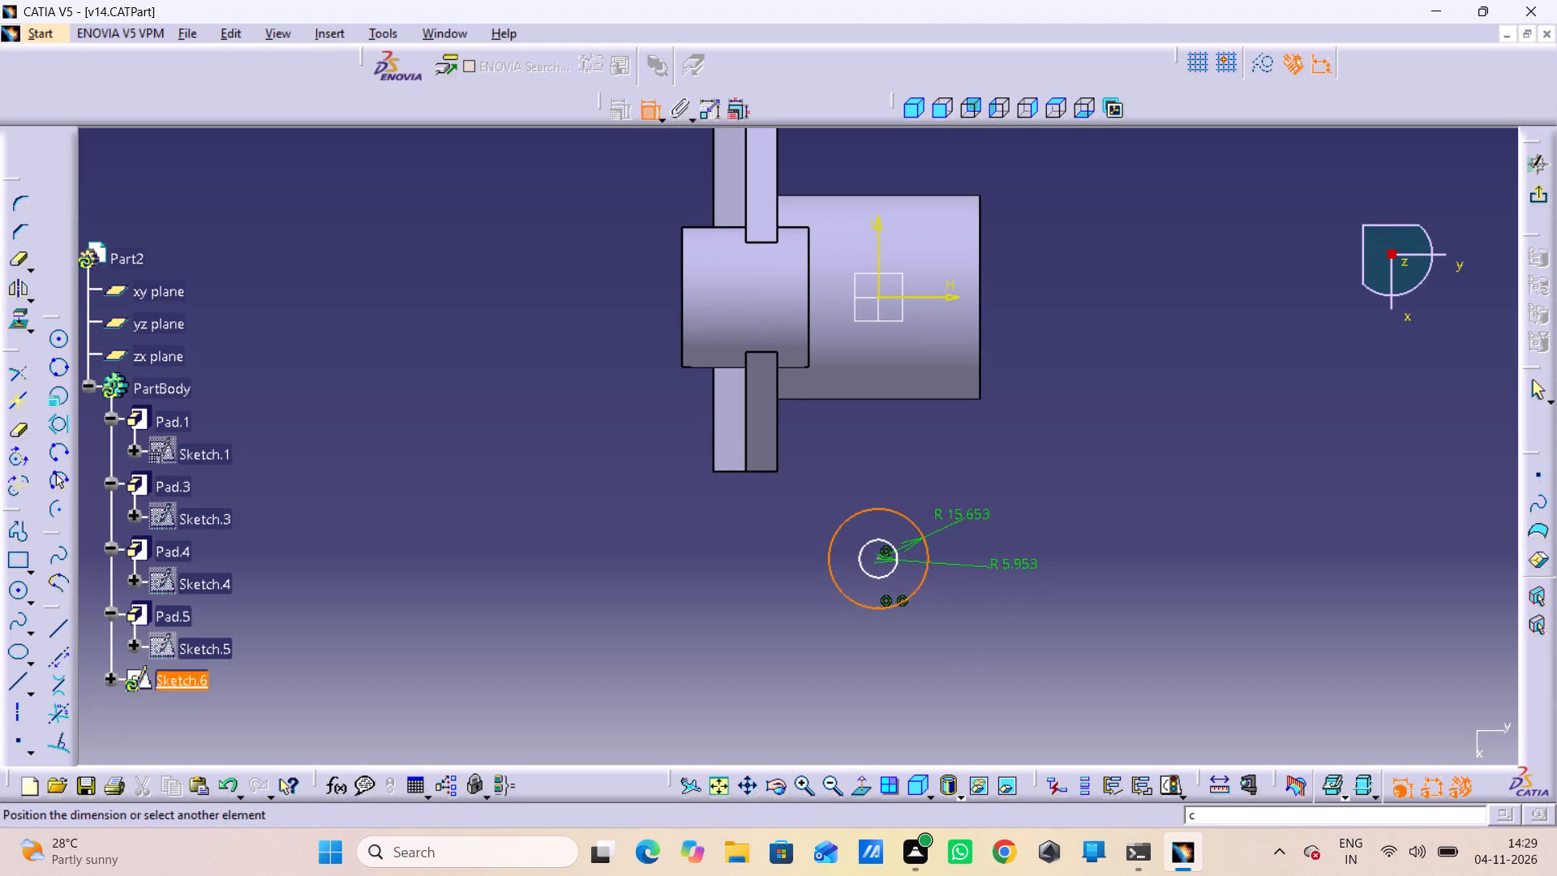
{"action": "left_click", "coordinate": [974, 507]}
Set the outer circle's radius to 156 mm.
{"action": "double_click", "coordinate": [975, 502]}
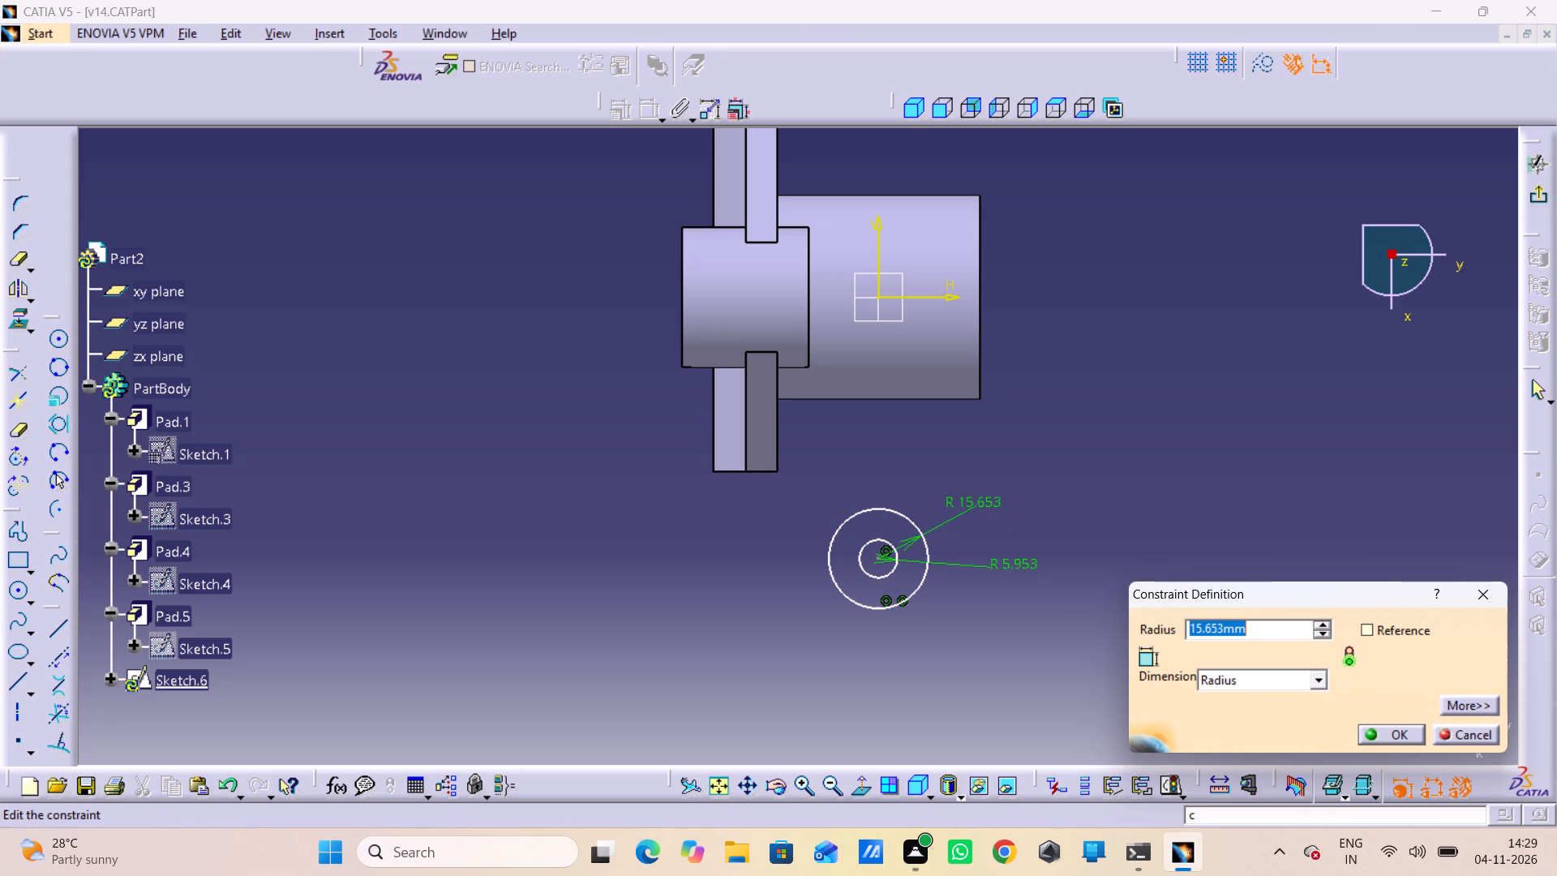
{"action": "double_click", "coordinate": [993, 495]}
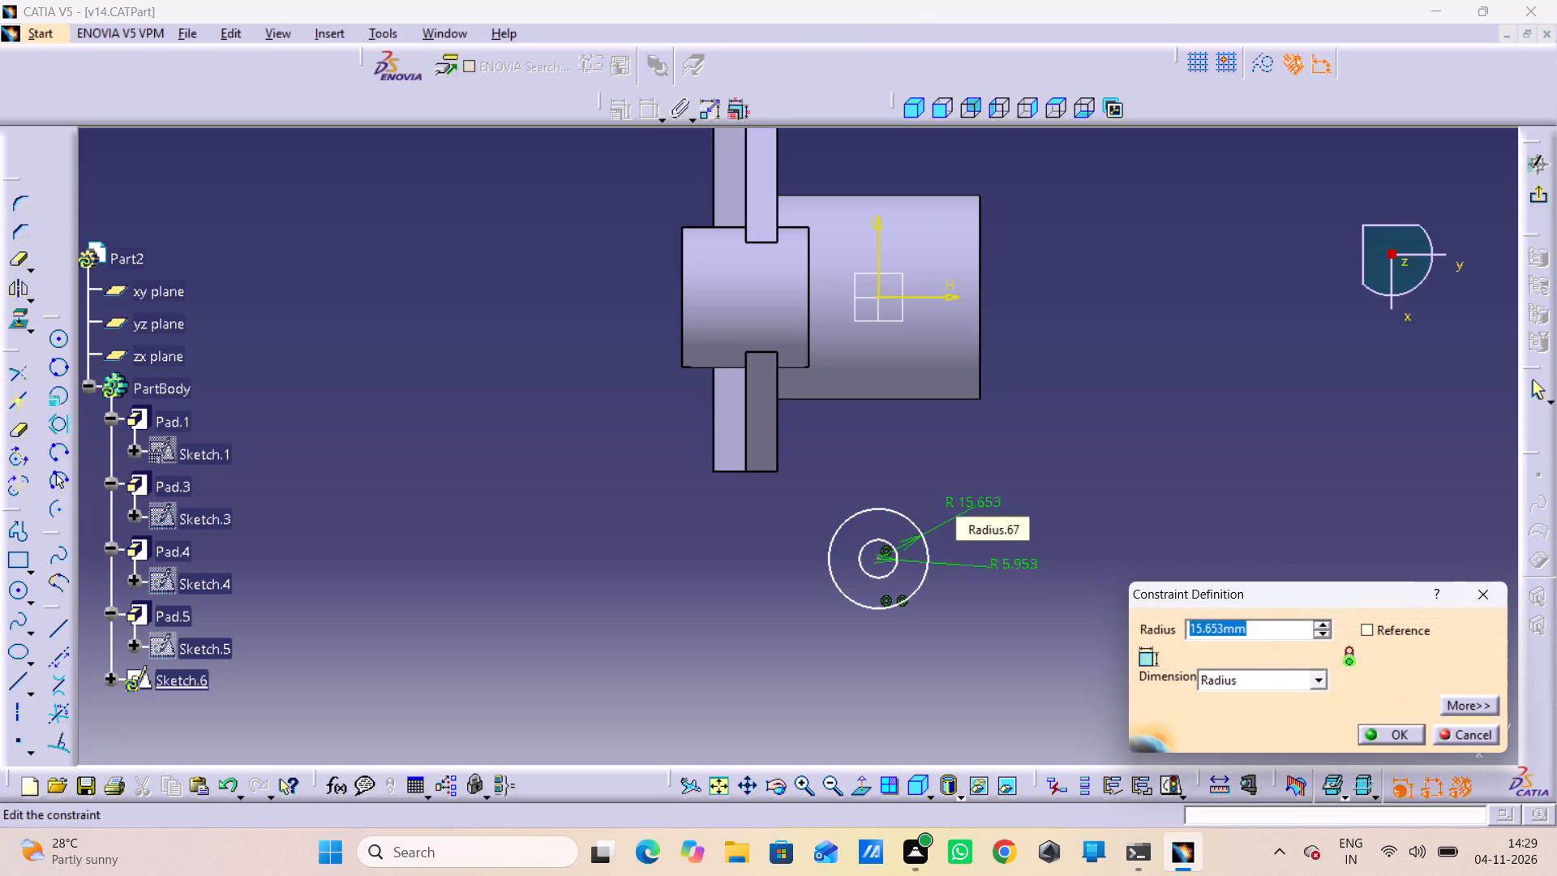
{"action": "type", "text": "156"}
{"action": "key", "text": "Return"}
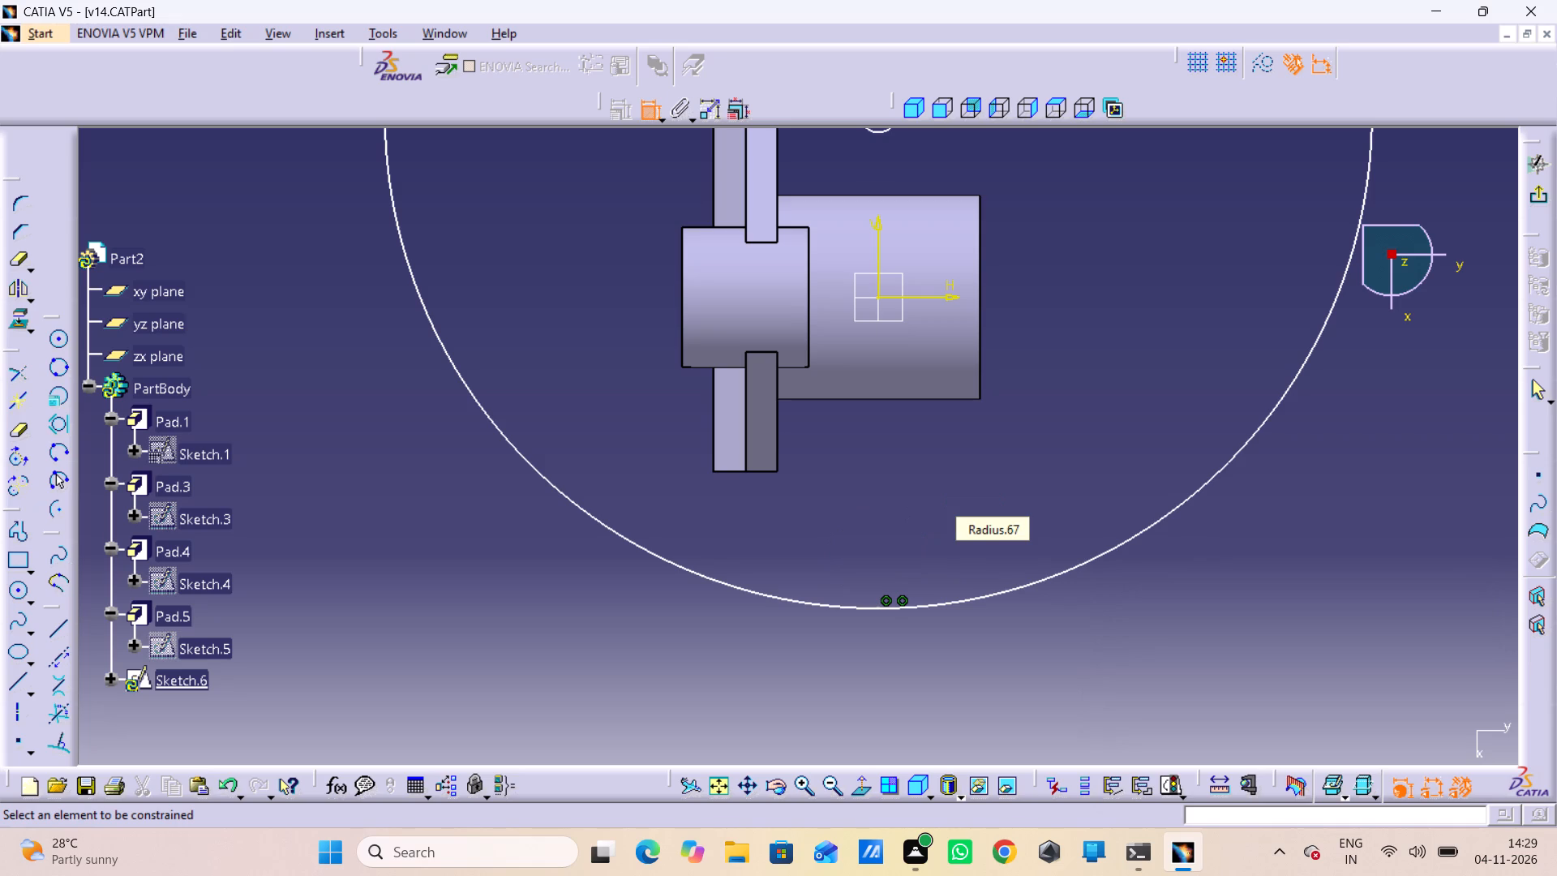
Set the outer circle's radius to 15 mm.
{"action": "middle_click_drag", "start_coordinate": [993, 495], "coordinate": [999, 645]}
{"action": "right_click", "coordinate": [993, 495]}
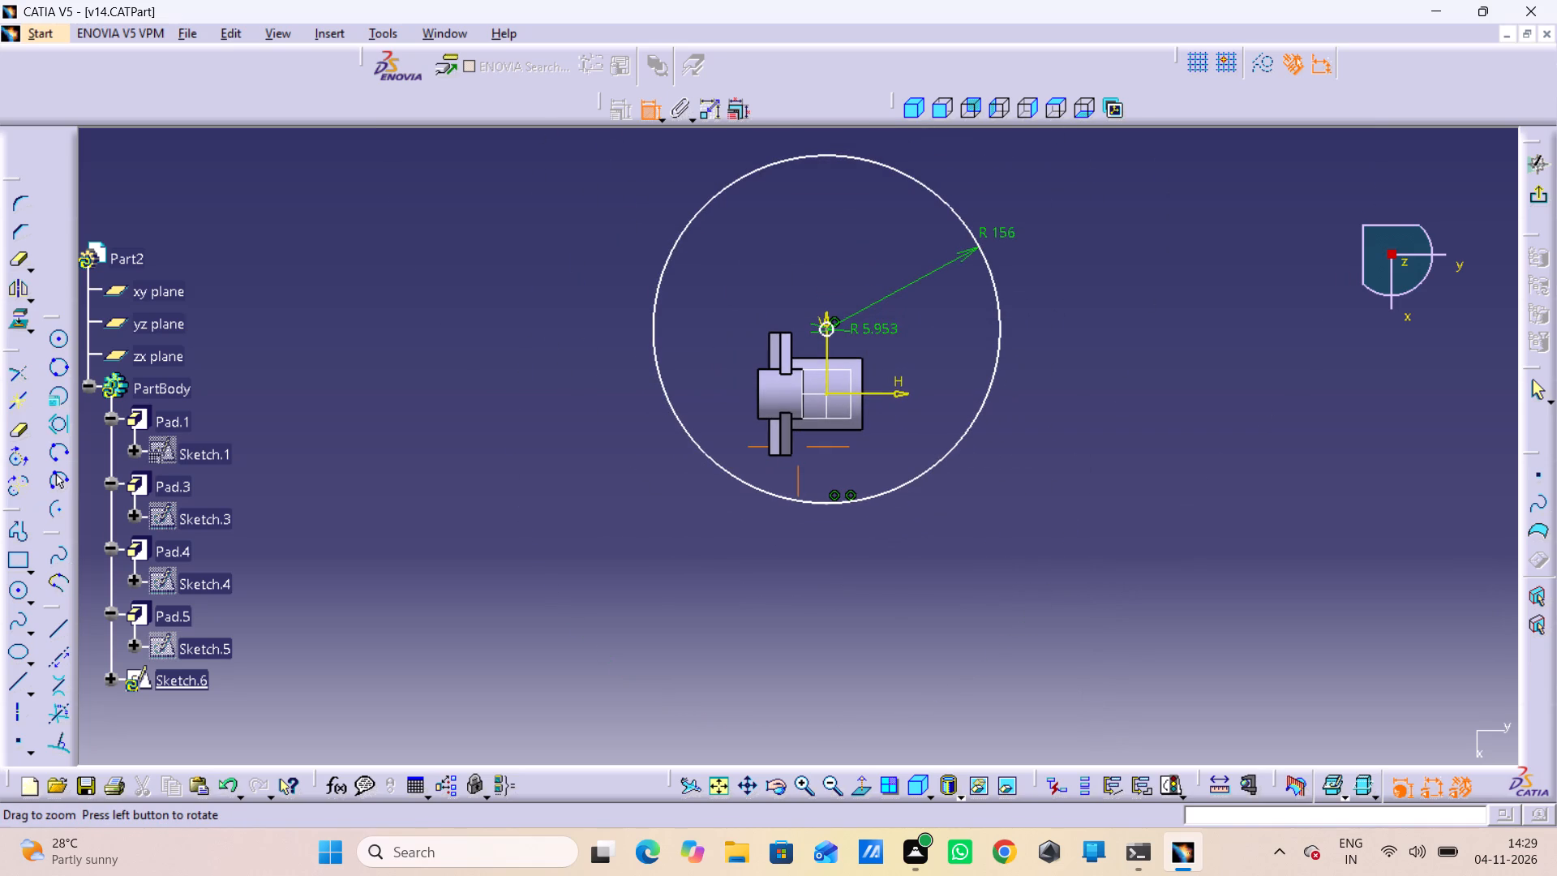
{"action": "left_click", "coordinate": [997, 232]}
{"action": "left_click", "coordinate": [997, 232]}
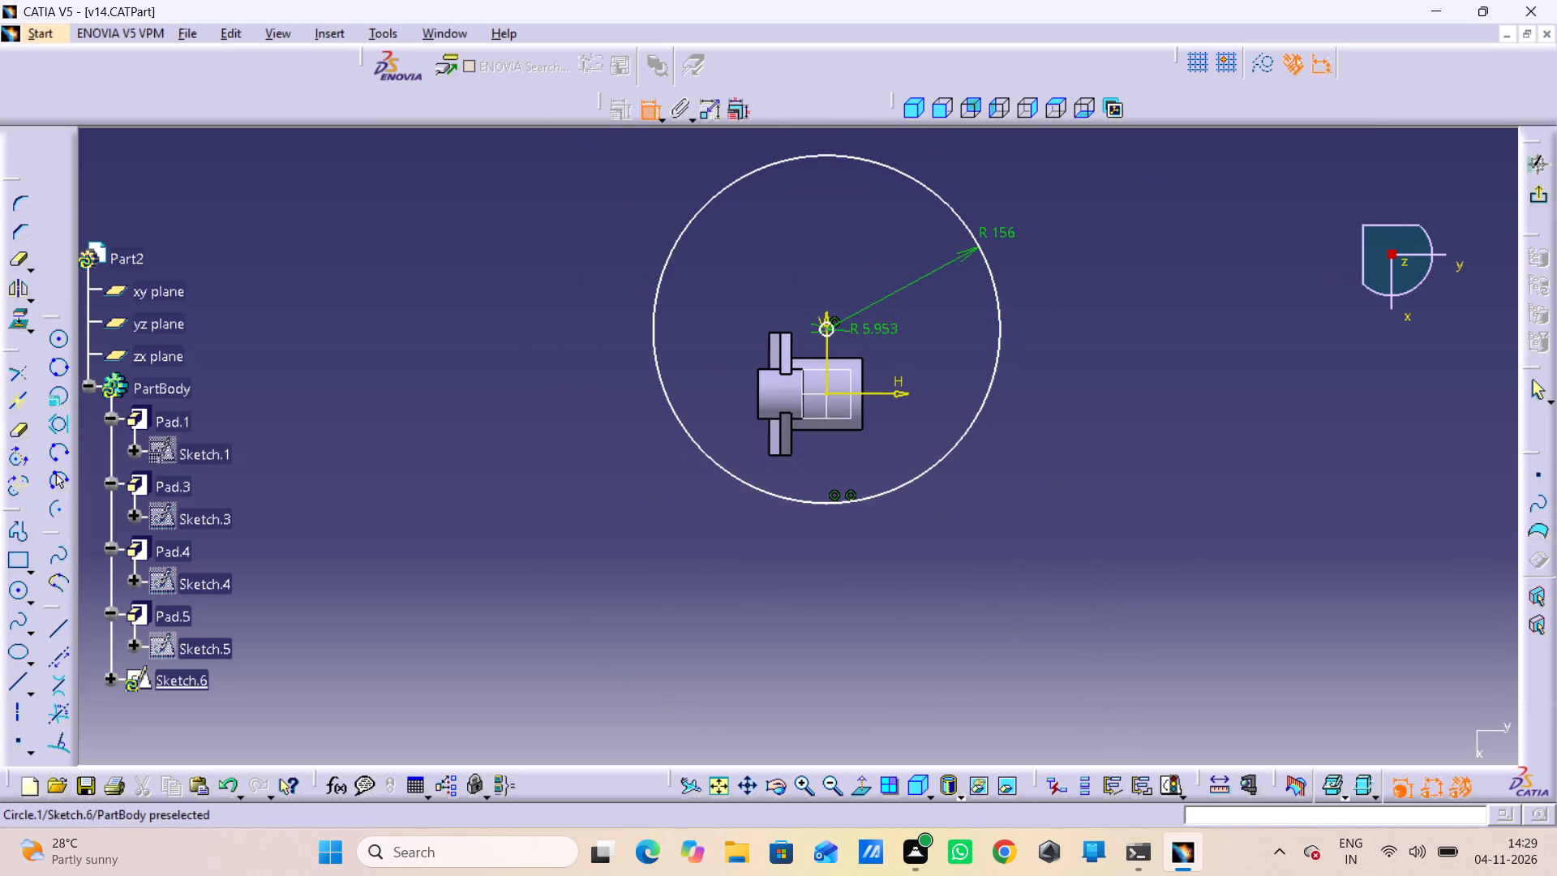
{"action": "double_click", "coordinate": [997, 232]}
{"action": "type", "text": "15"}
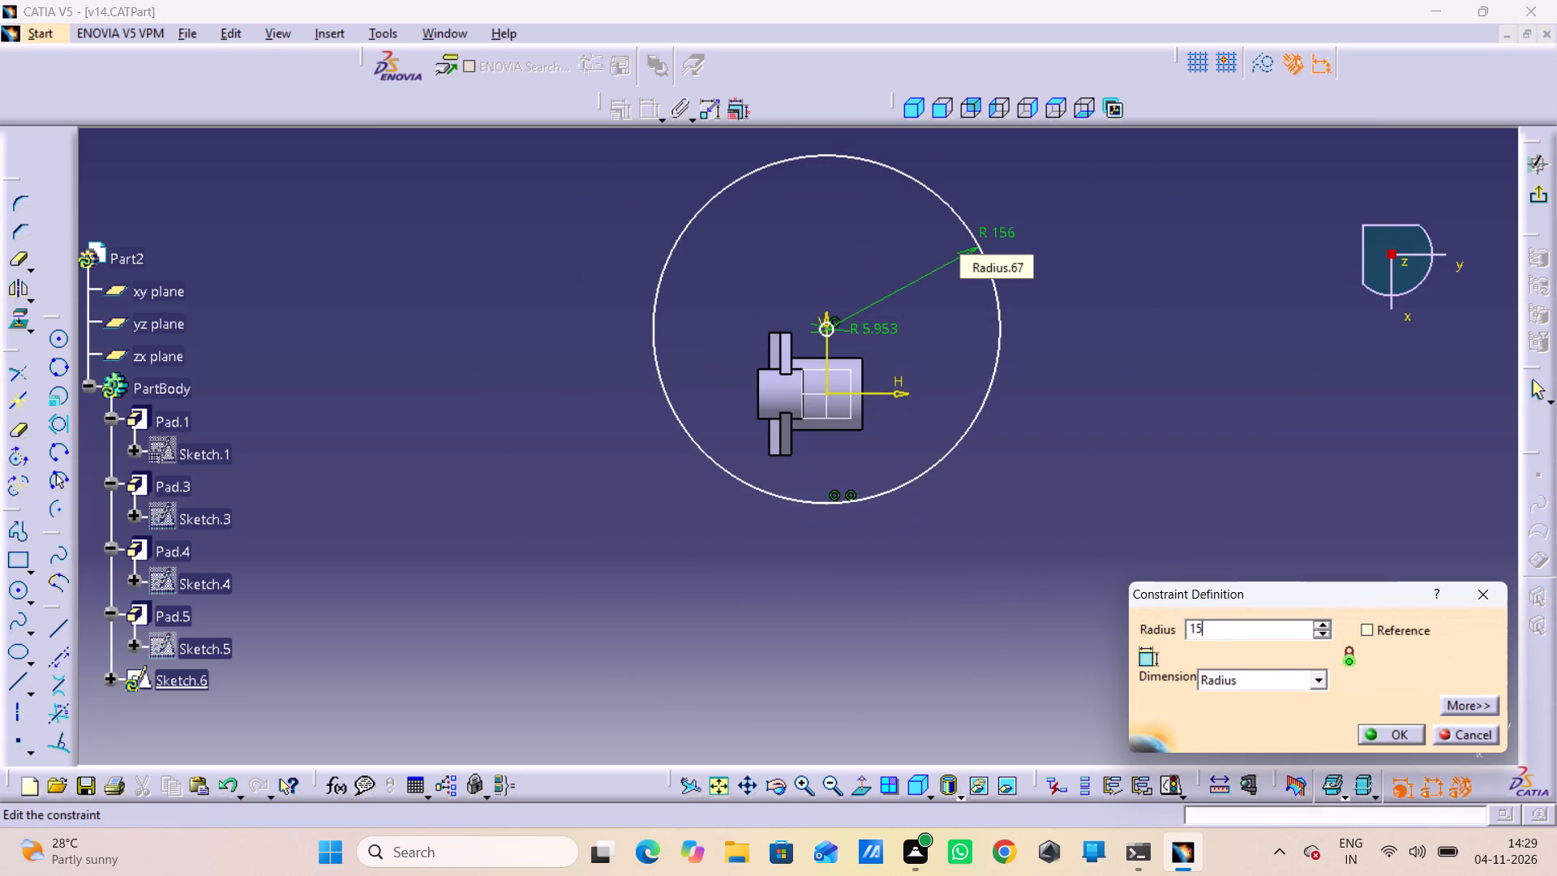
{"action": "key", "text": "Return"}
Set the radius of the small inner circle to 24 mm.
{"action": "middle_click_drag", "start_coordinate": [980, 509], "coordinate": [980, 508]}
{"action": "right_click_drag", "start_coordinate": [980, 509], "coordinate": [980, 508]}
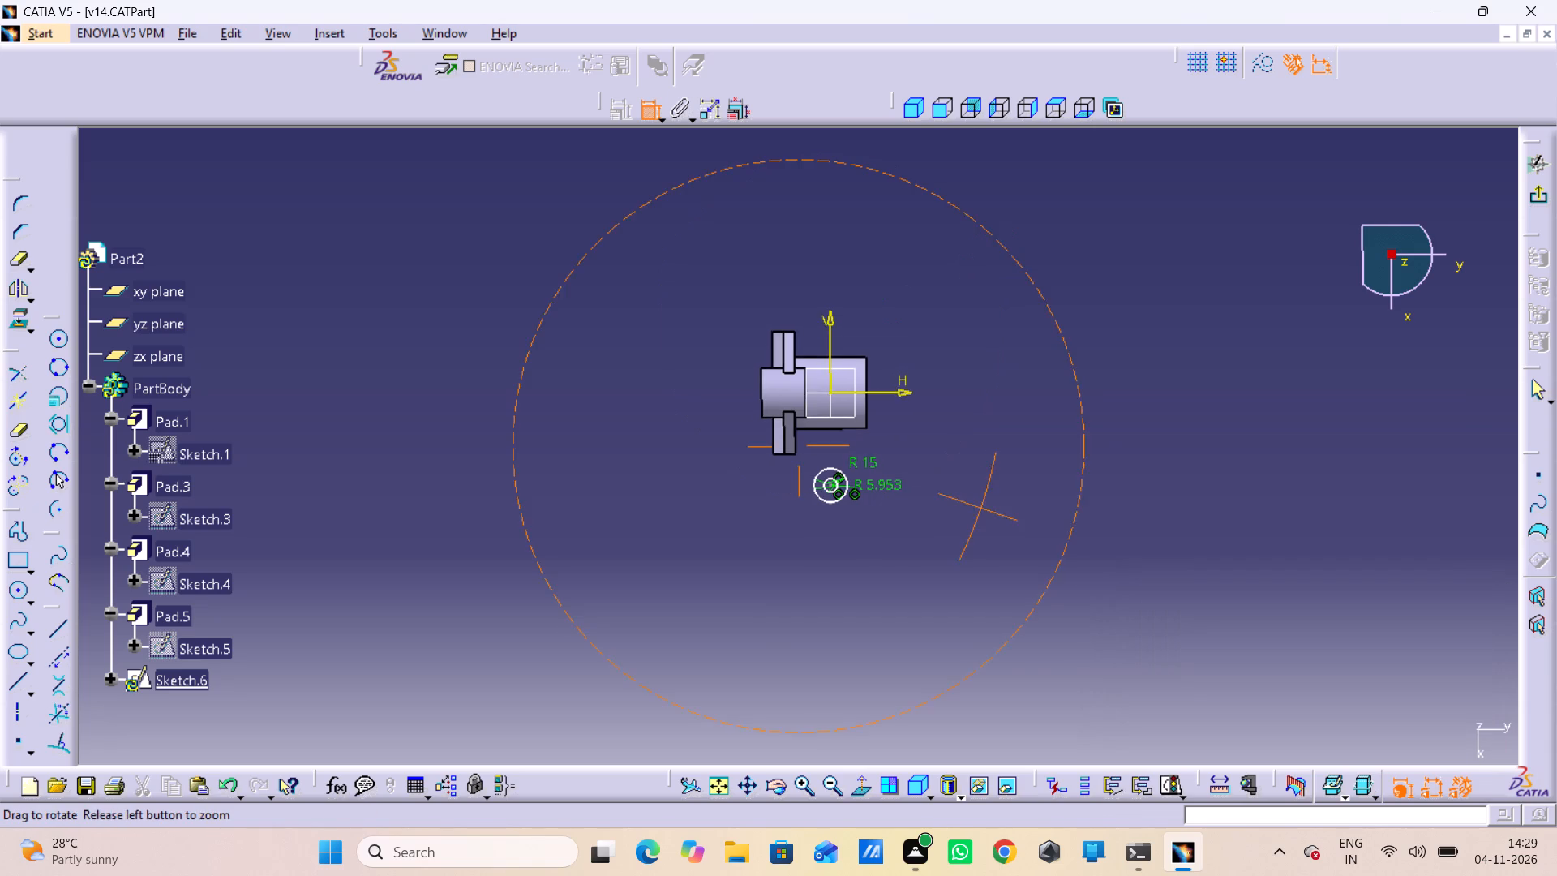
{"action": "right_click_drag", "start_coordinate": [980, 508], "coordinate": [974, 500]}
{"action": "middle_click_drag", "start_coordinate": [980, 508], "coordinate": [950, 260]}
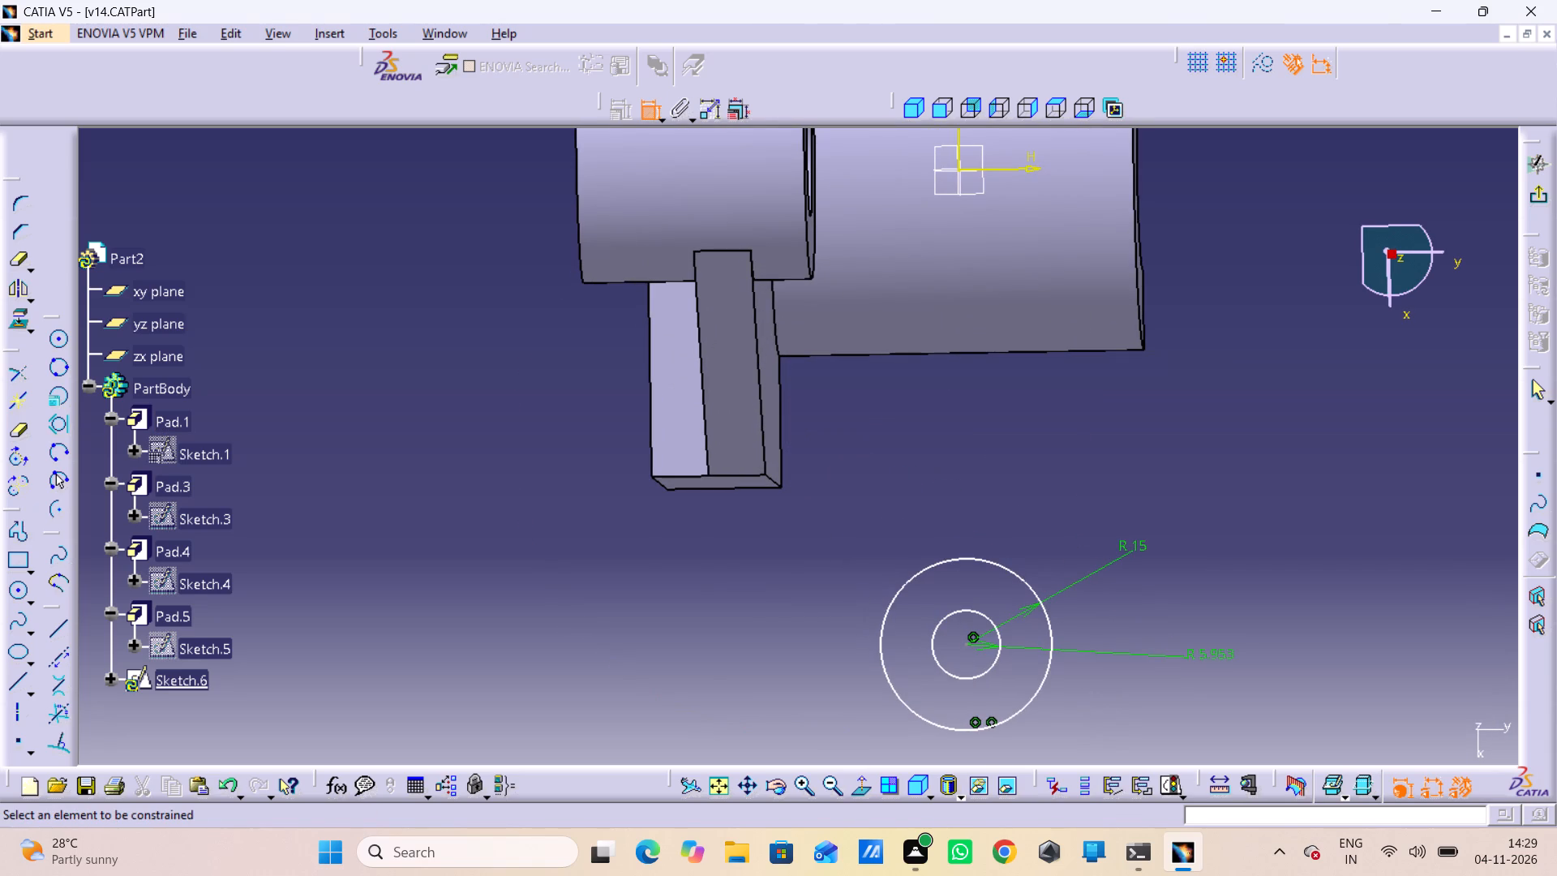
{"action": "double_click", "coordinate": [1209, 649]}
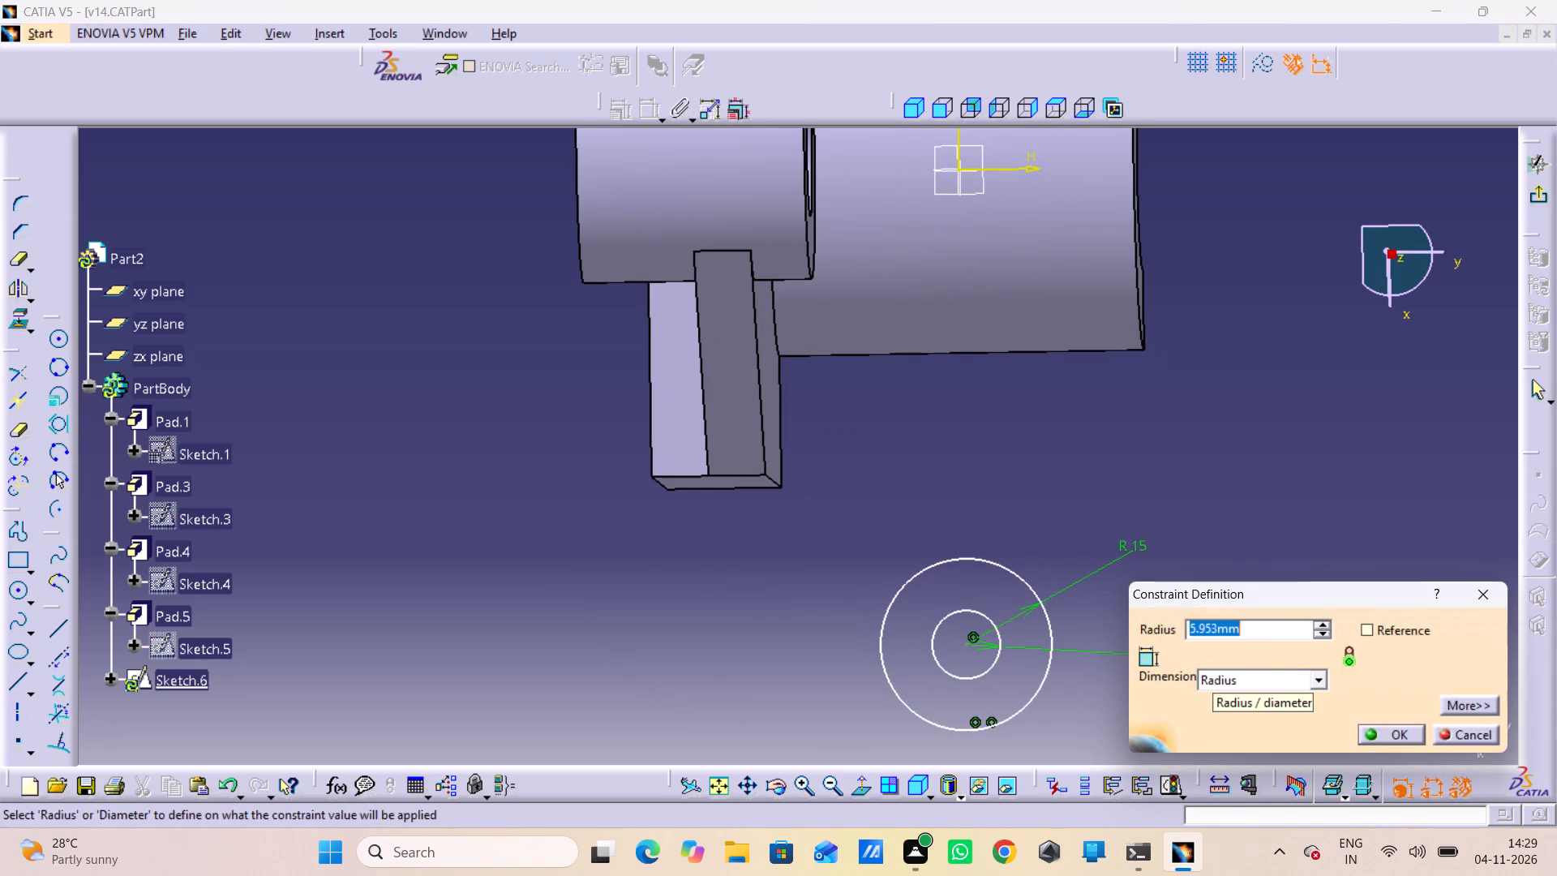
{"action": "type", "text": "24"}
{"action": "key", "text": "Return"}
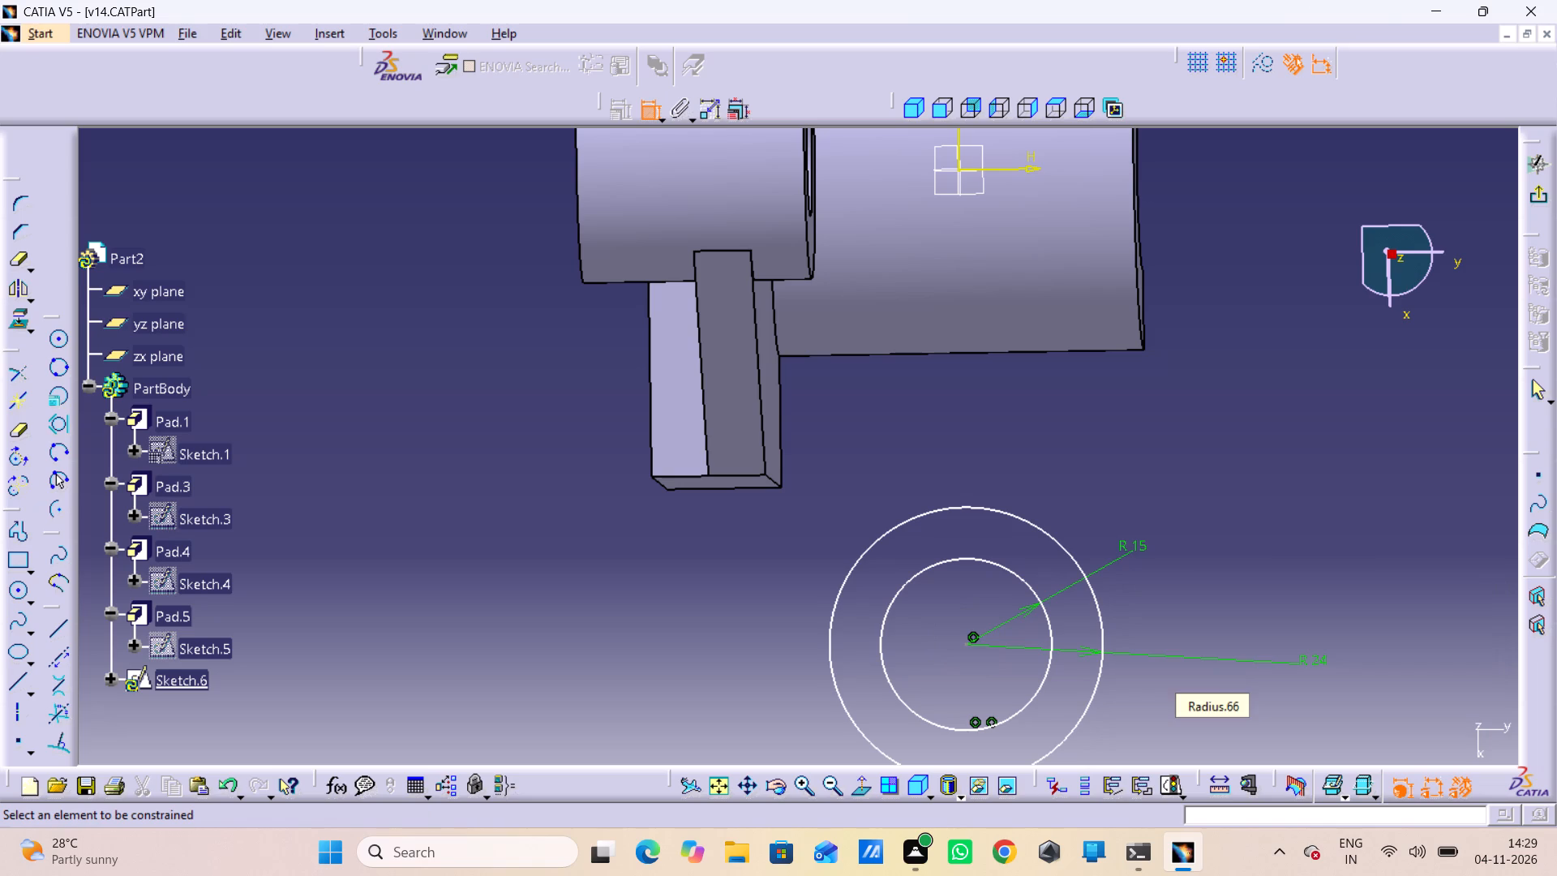
Set the radius of the circle meant as the inner one to 6 mm.
{"action": "double_click", "coordinate": [1319, 660]}
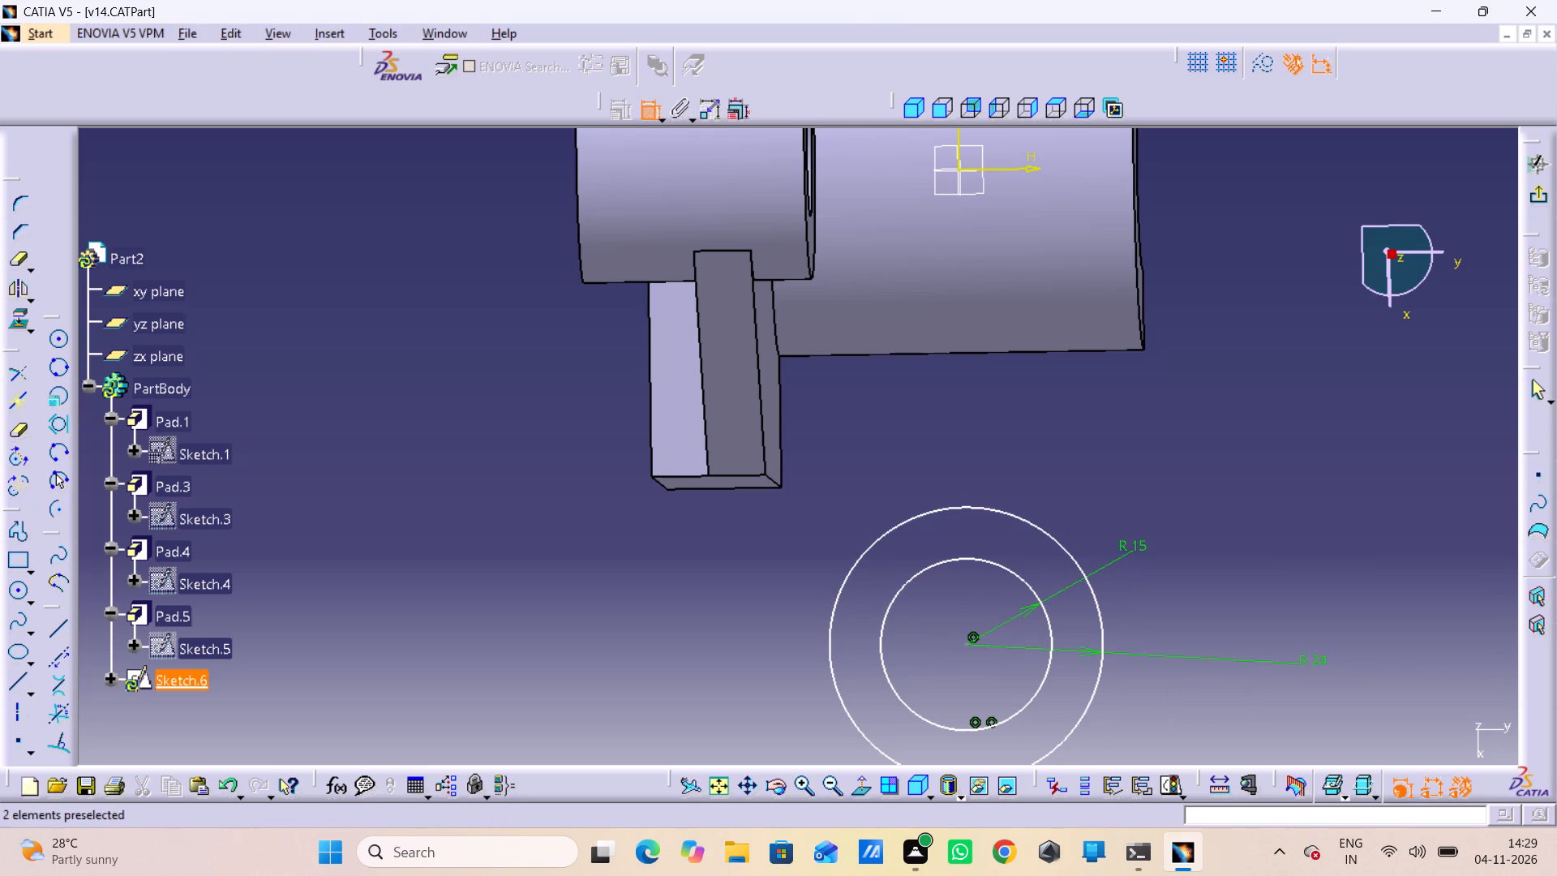
{"action": "key", "text": "6"}
{"action": "key", "text": "Return"}
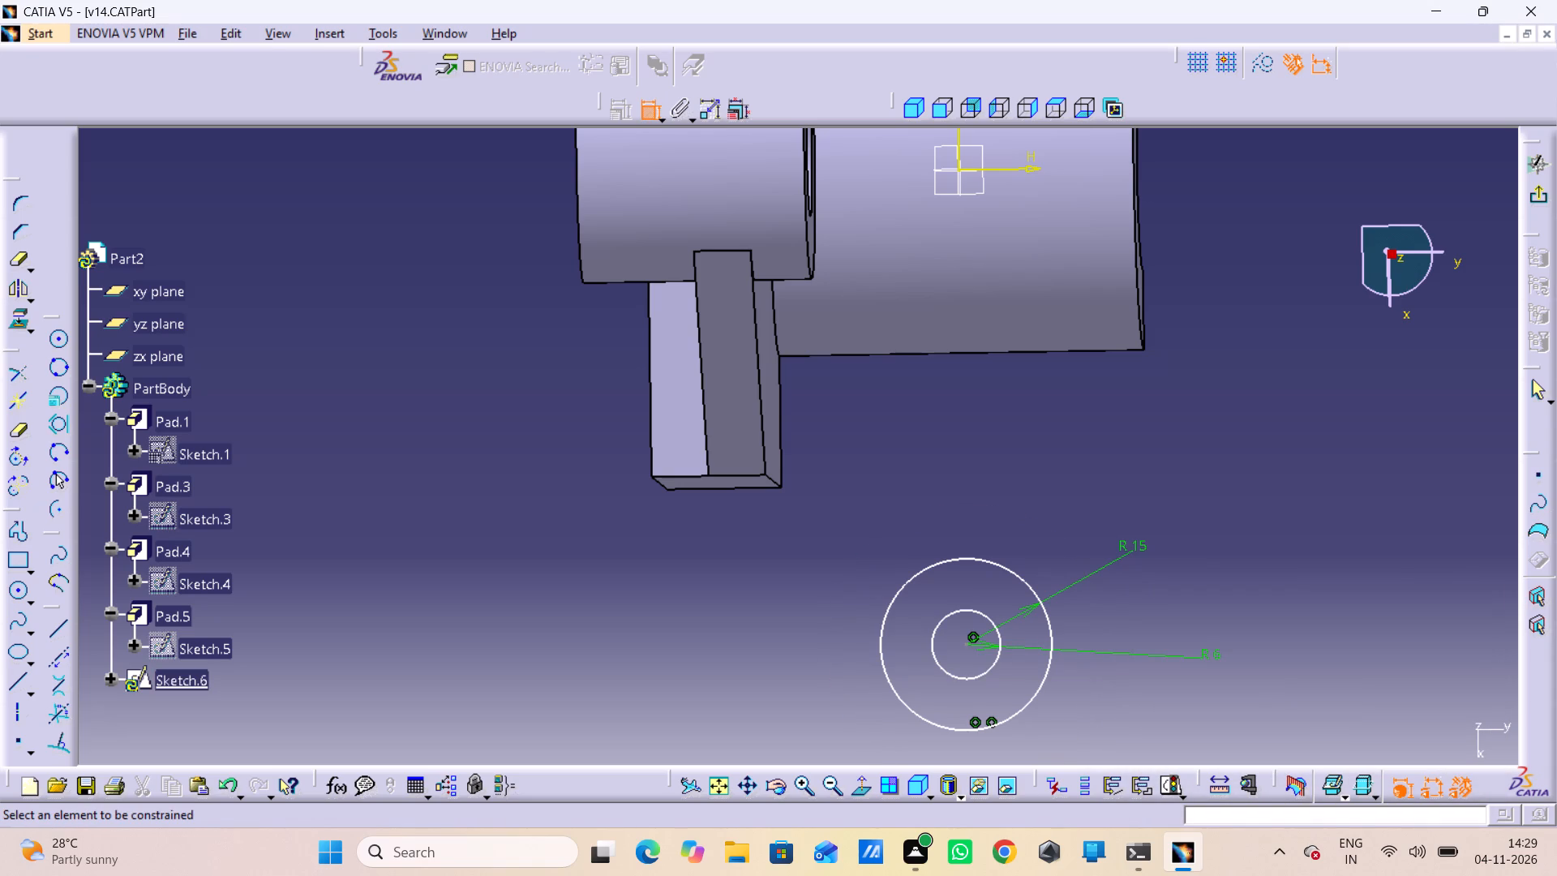
Sketch a closed straight-sided profile from the circles' centre, about 30 mm wide and 25 mm tall, with sides meeting the outer circle.
{"action": "double_click", "coordinate": [24, 535]}
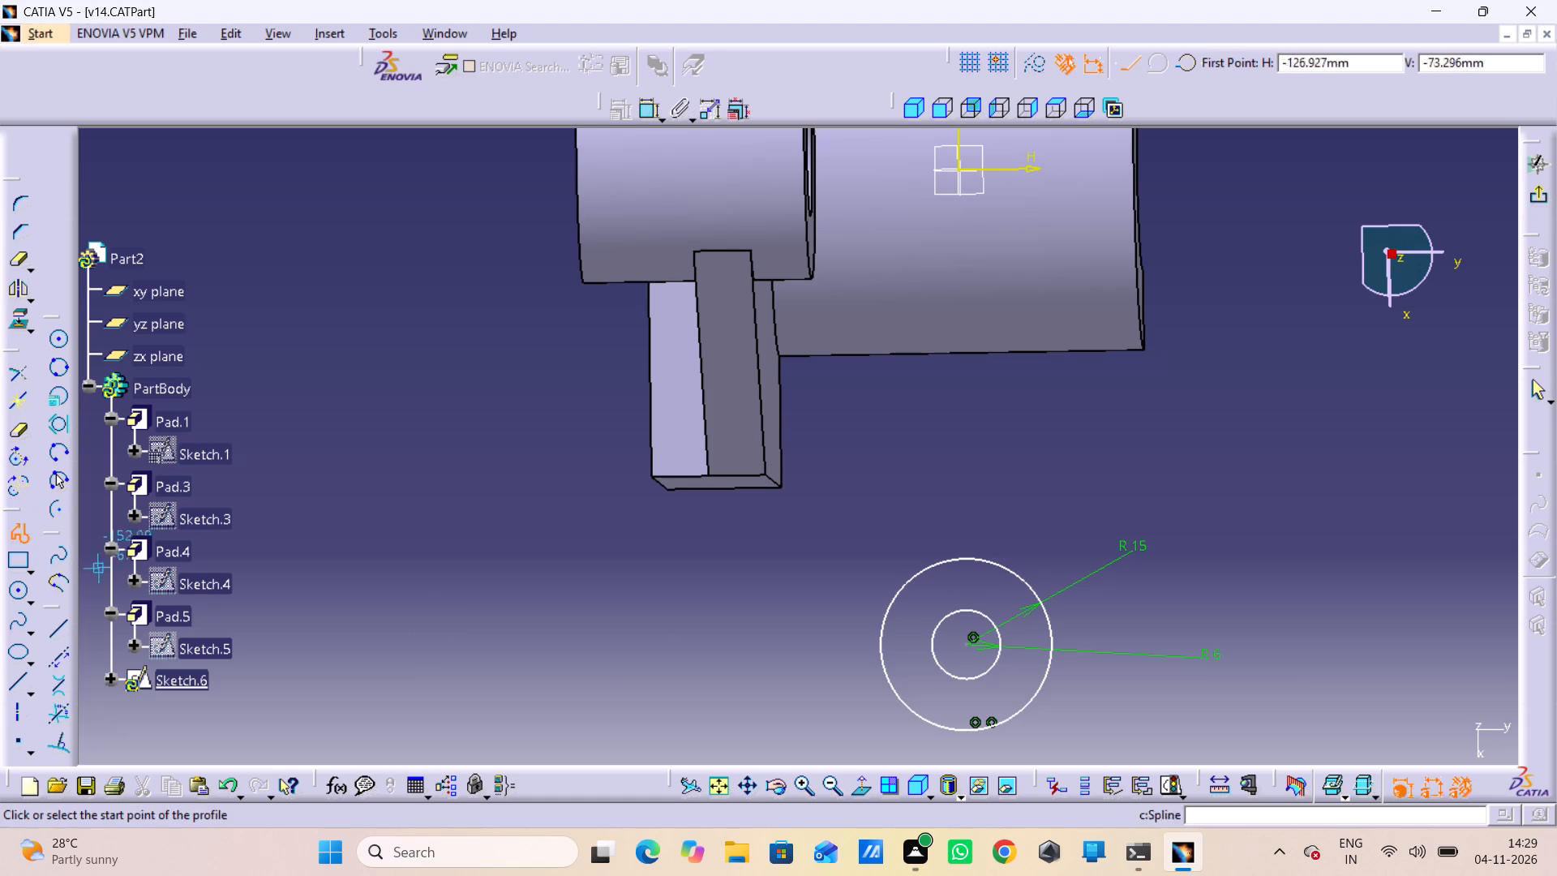
{"action": "left_click", "coordinate": [967, 642]}
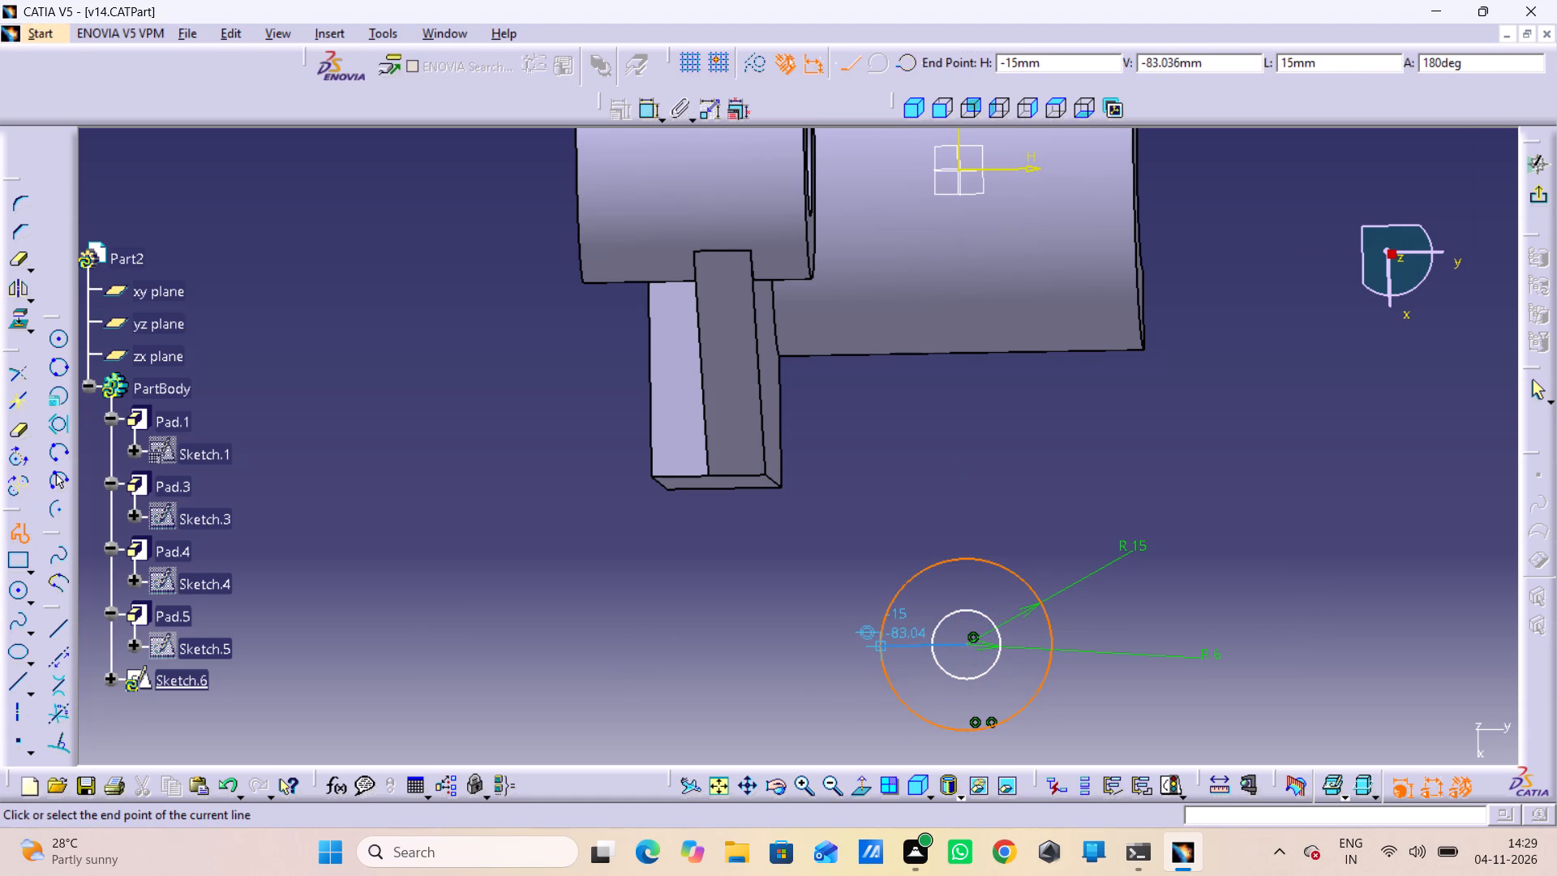
{"action": "left_click", "coordinate": [864, 646]}
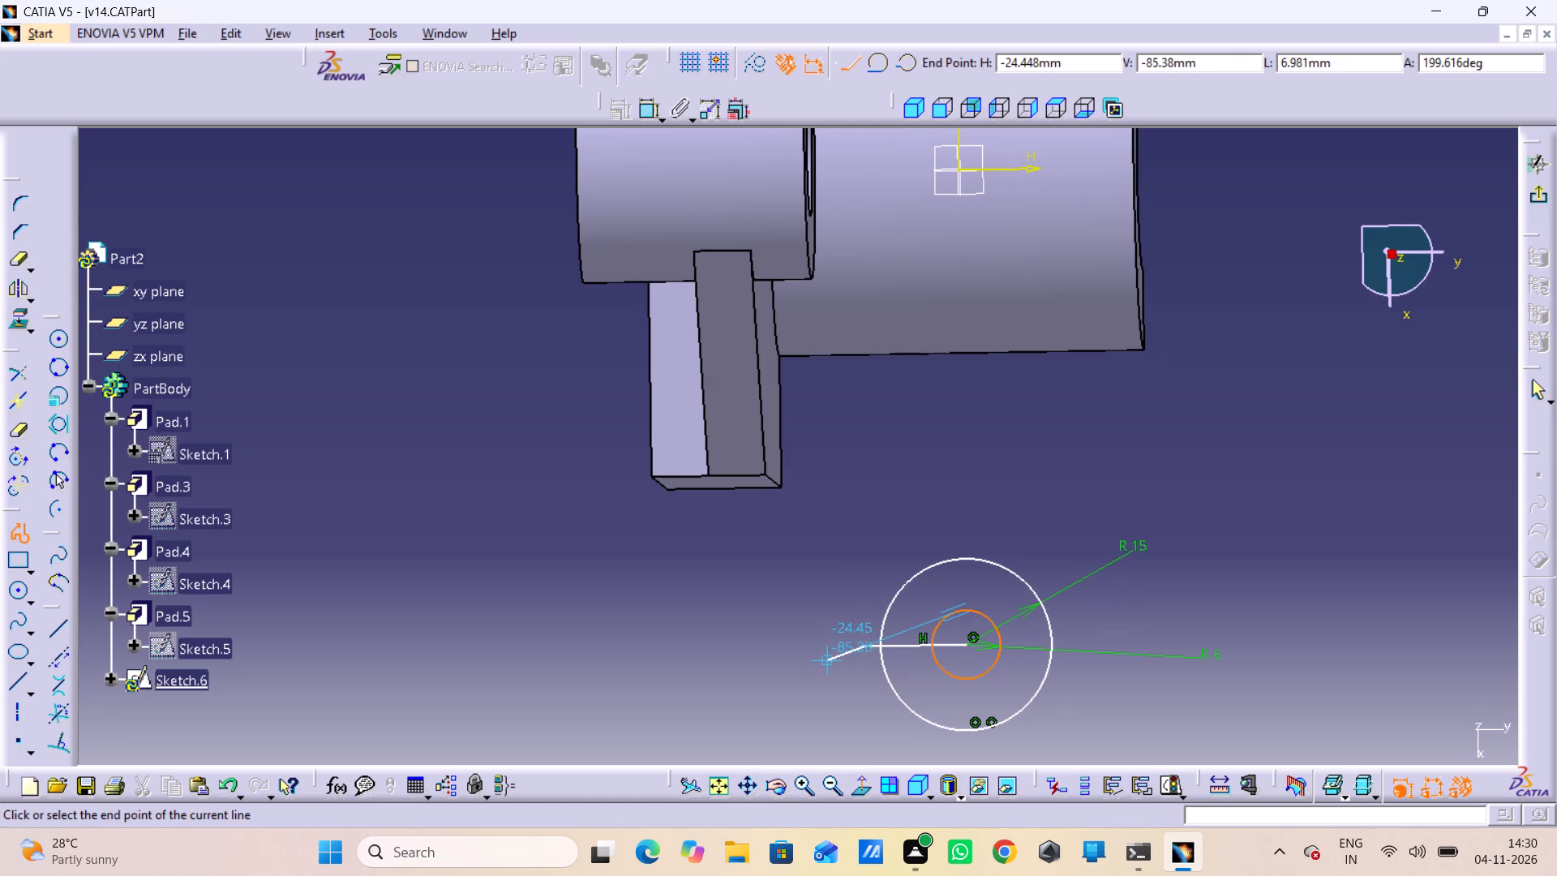
{"action": "key", "text": "ctrl+z"}
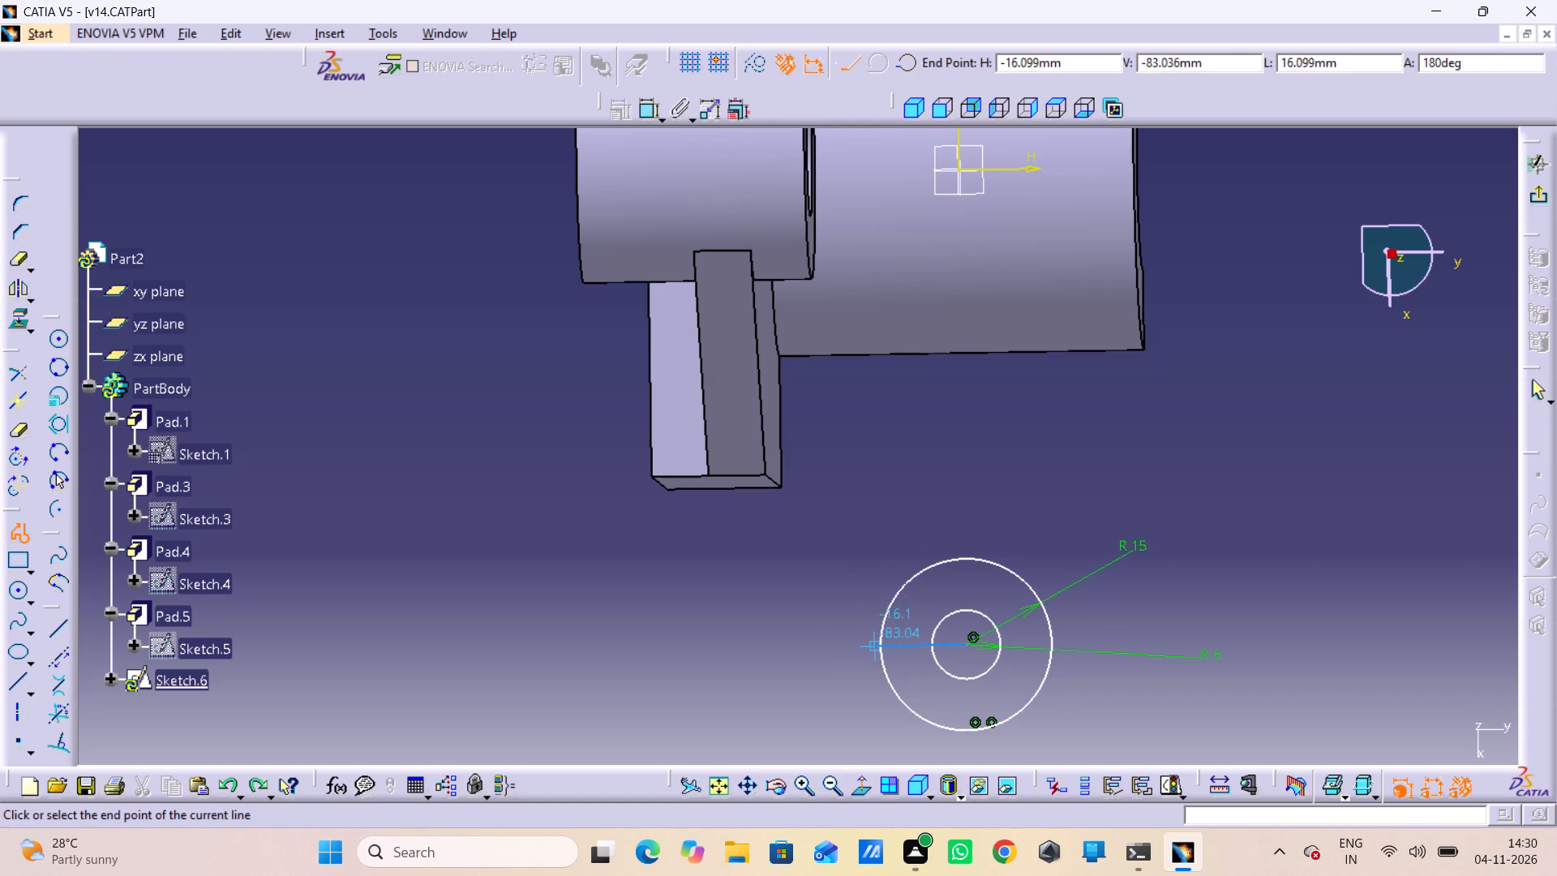
{"action": "left_click", "coordinate": [875, 651]}
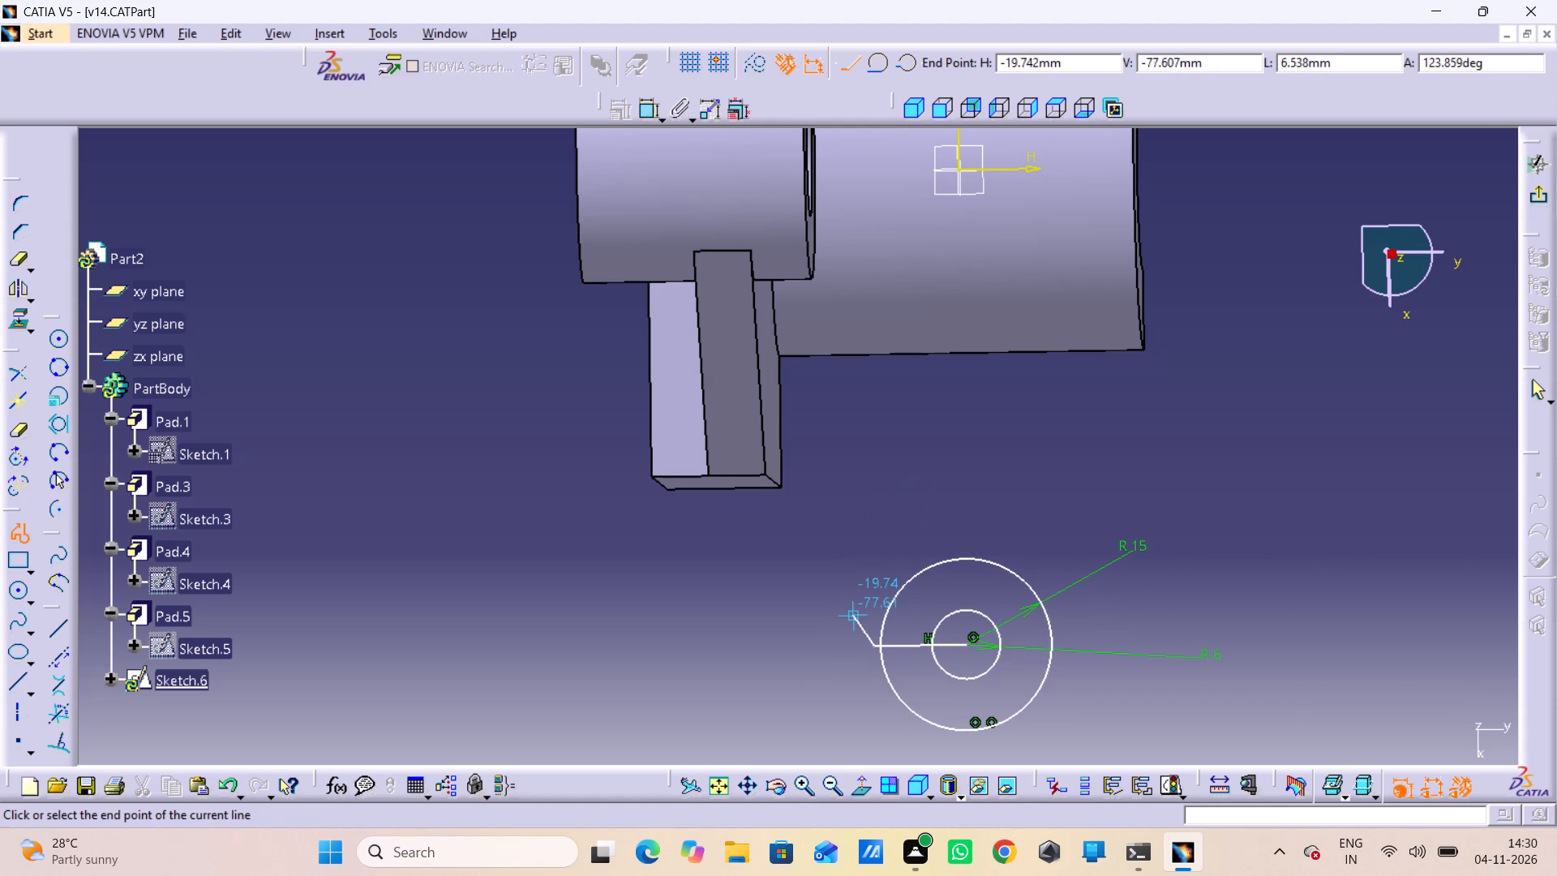
{"action": "key", "text": "ctrl+z"}
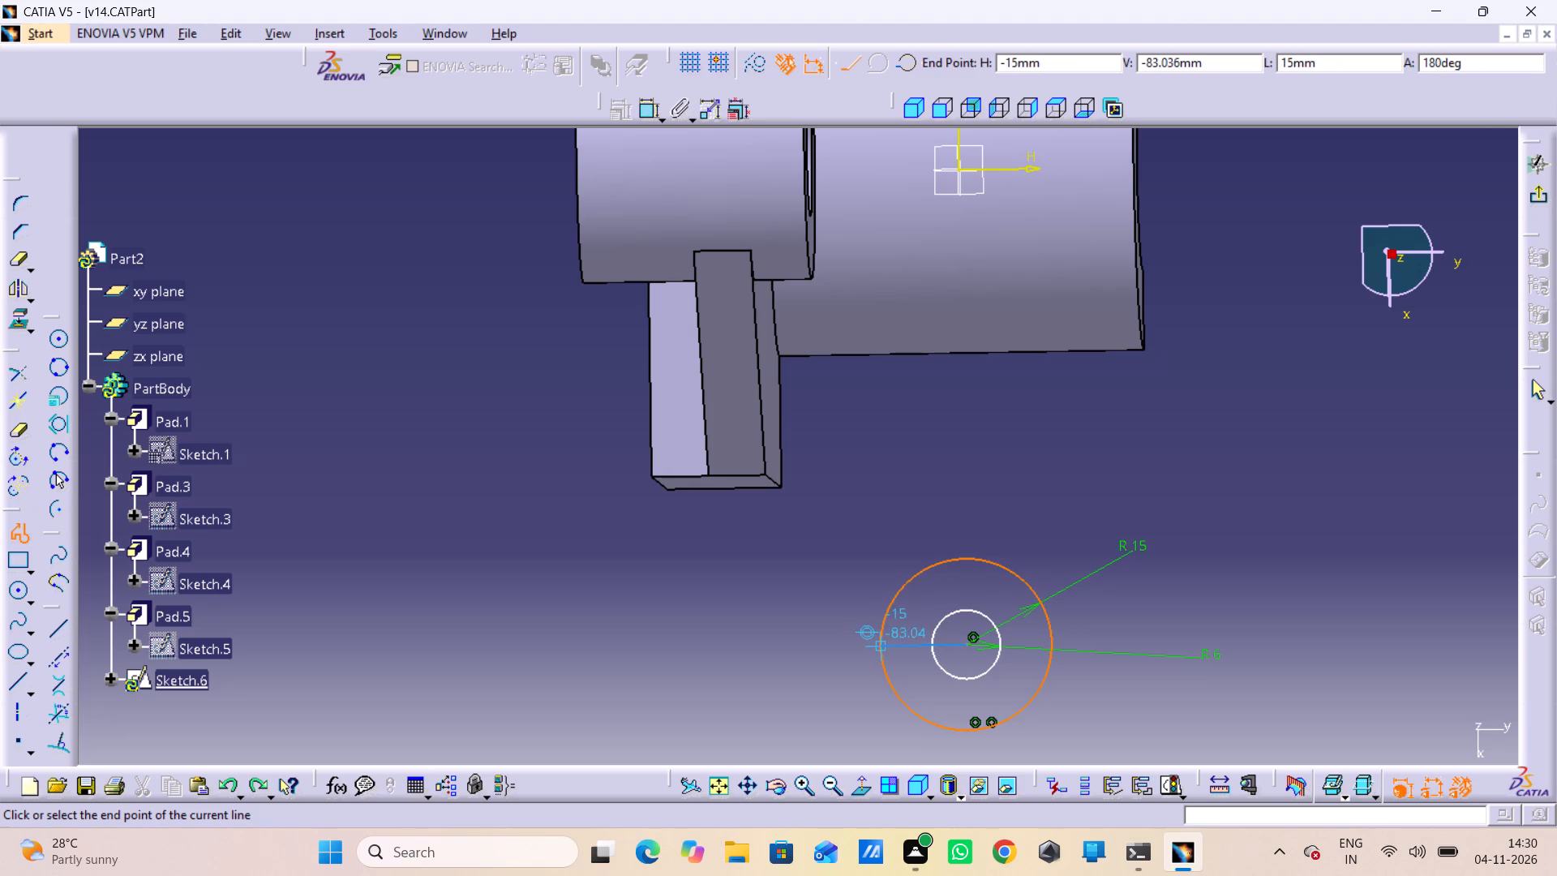
{"action": "left_click", "coordinate": [879, 649]}
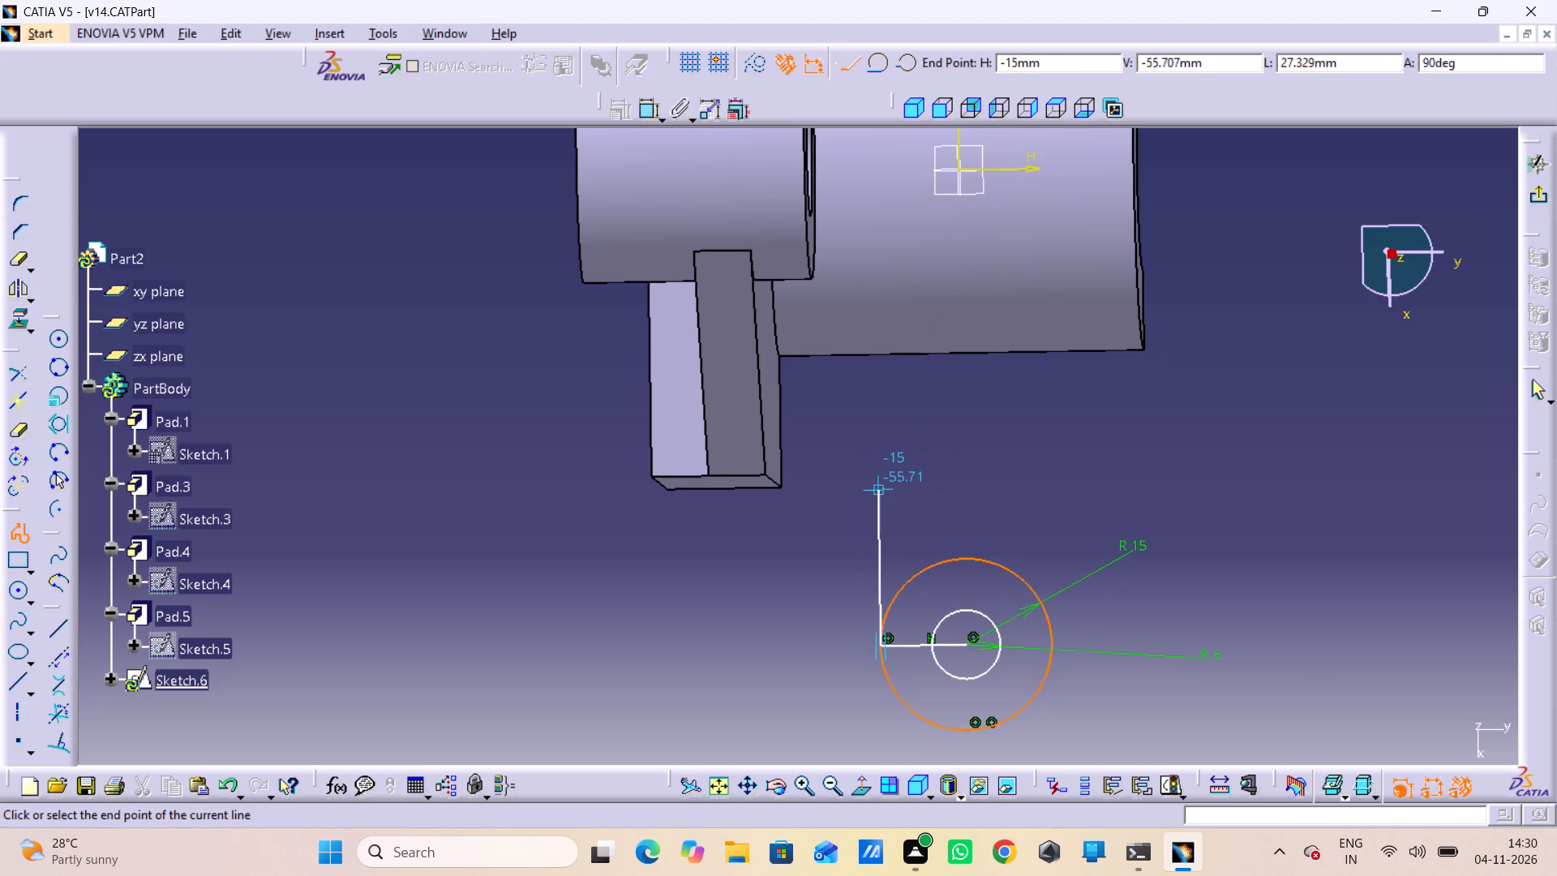
{"action": "left_click", "coordinate": [872, 784]}
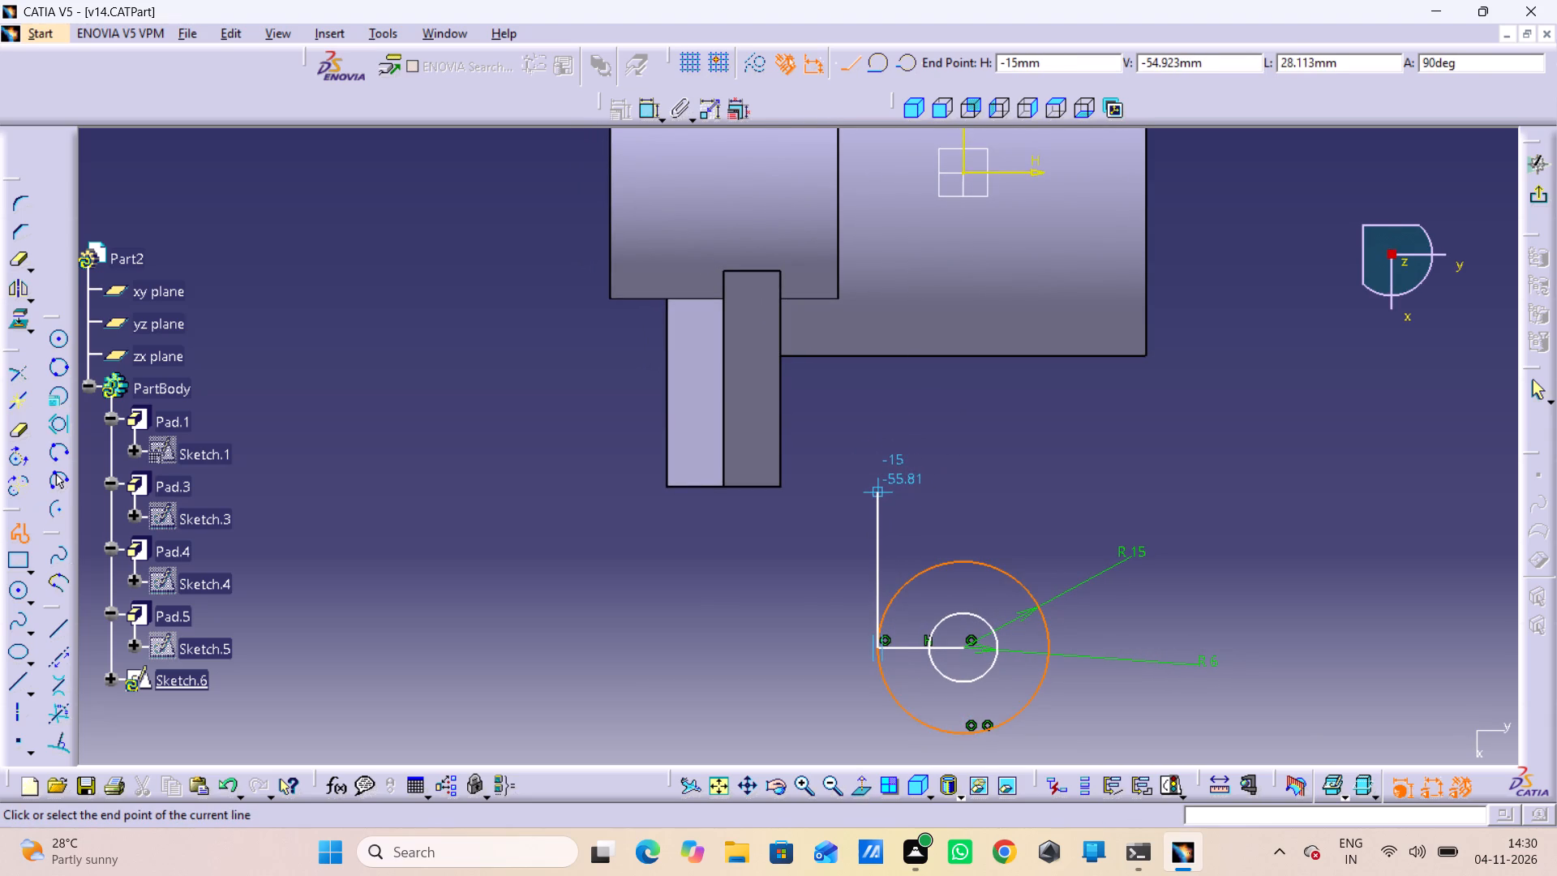
{"action": "left_click", "coordinate": [882, 509]}
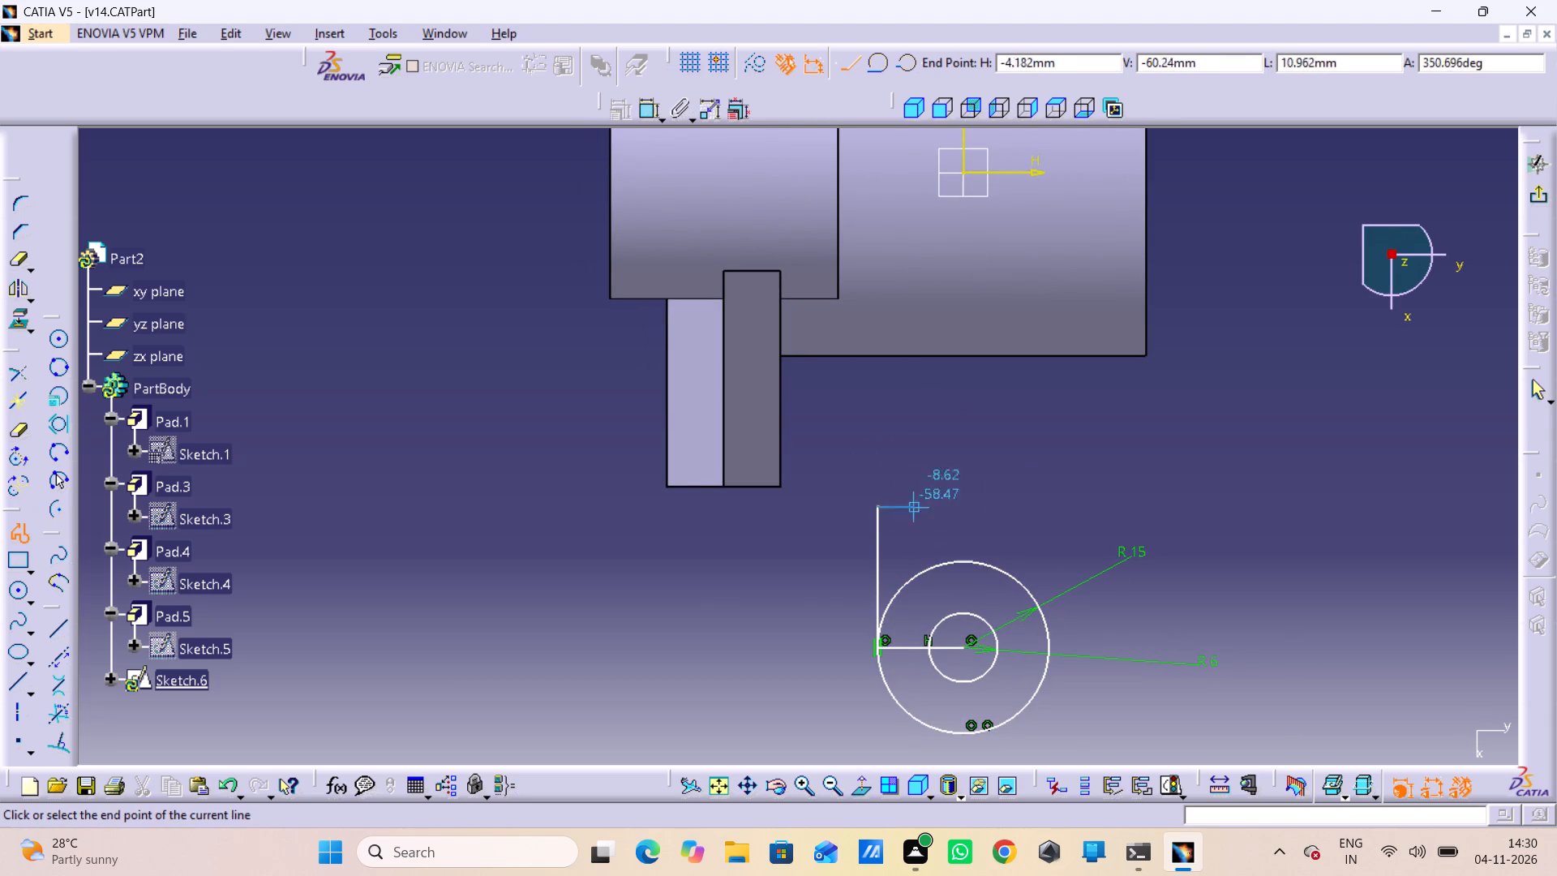
{"action": "left_click", "coordinate": [1053, 509]}
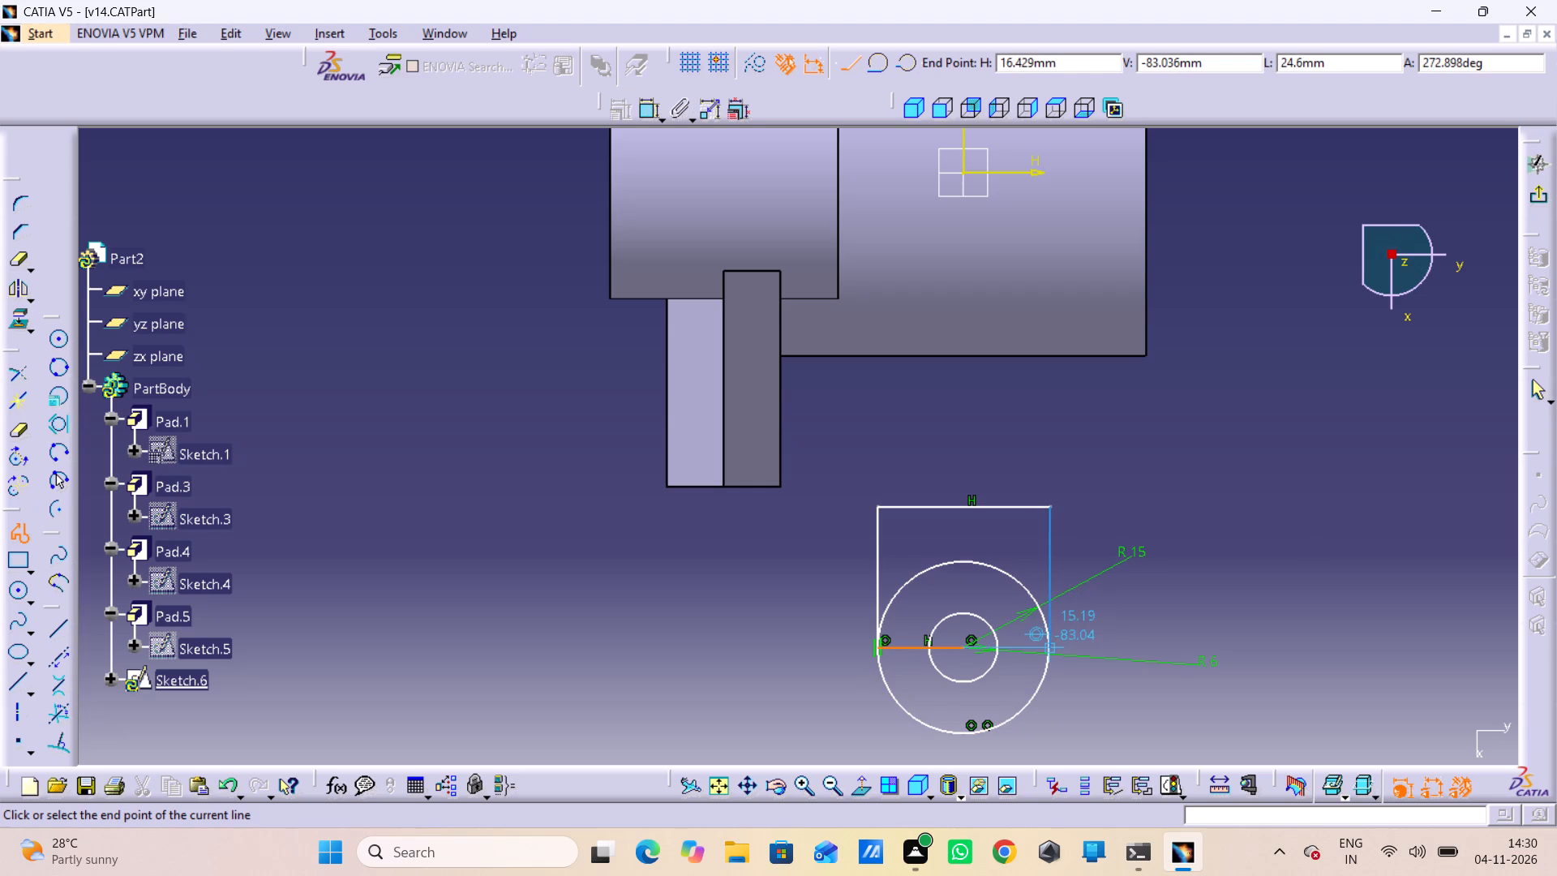
{"action": "left_click_drag", "start_coordinate": [1049, 649], "coordinate": [1048, 670]}
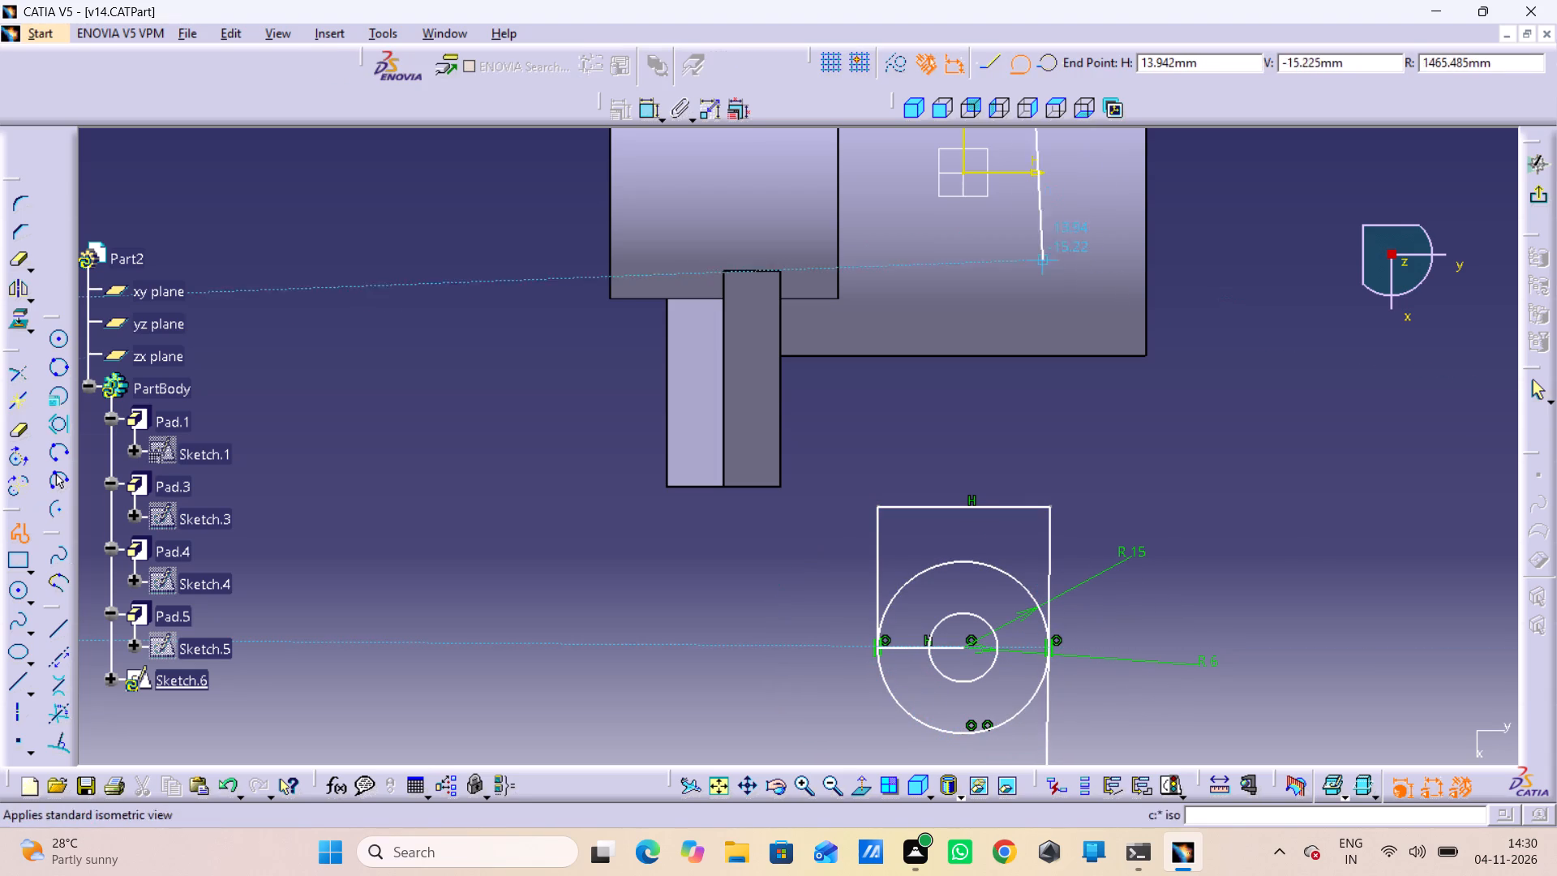
{"action": "double_click", "coordinate": [1000, 65]}
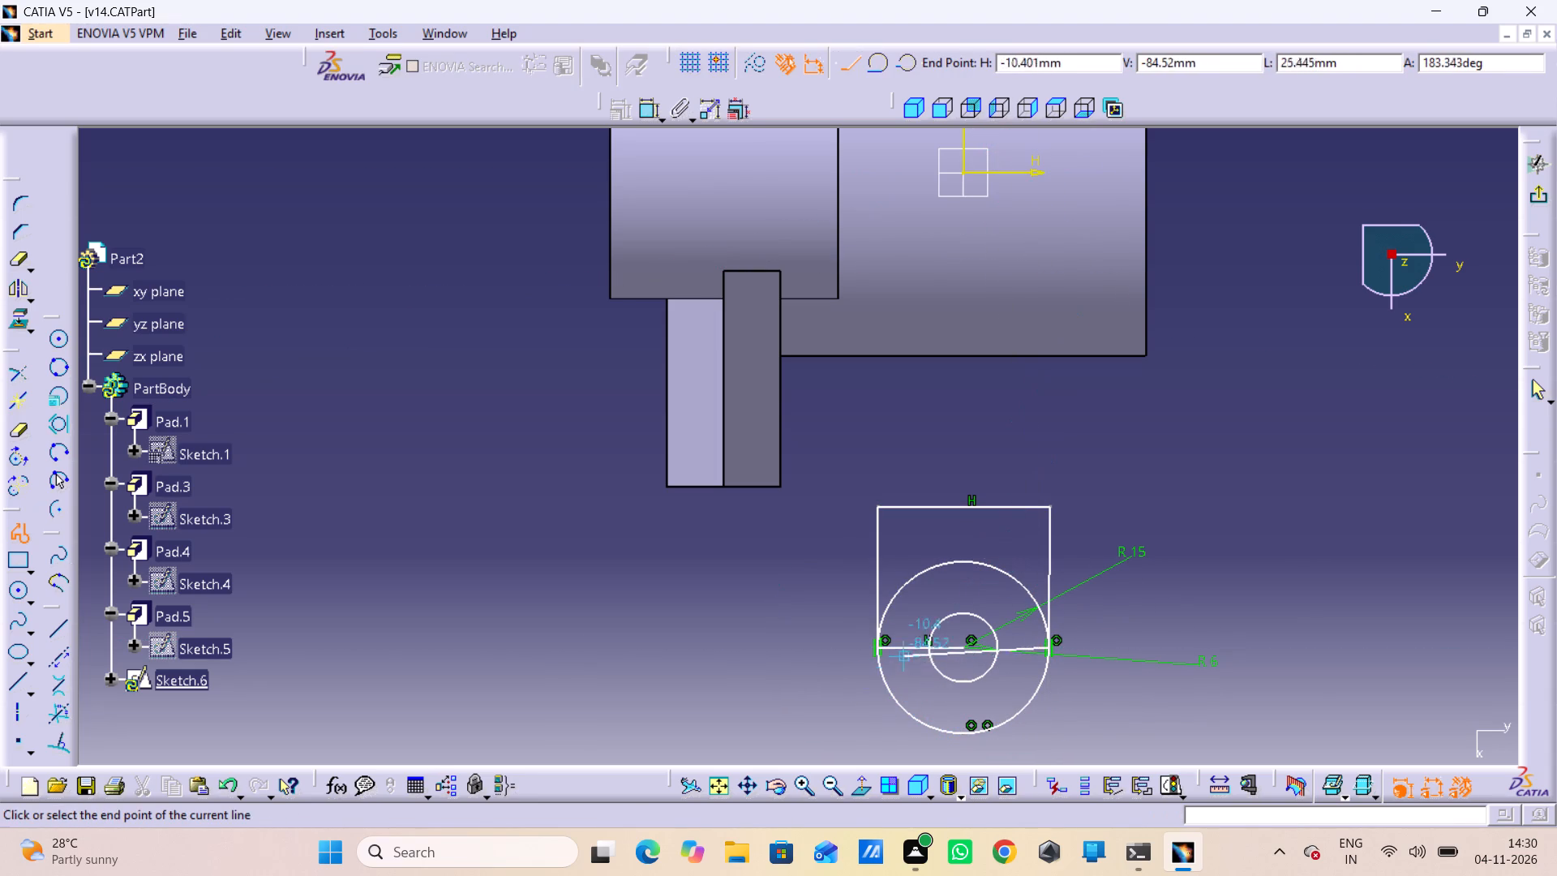
{"action": "left_click_drag", "start_coordinate": [964, 646], "coordinate": [964, 657]}
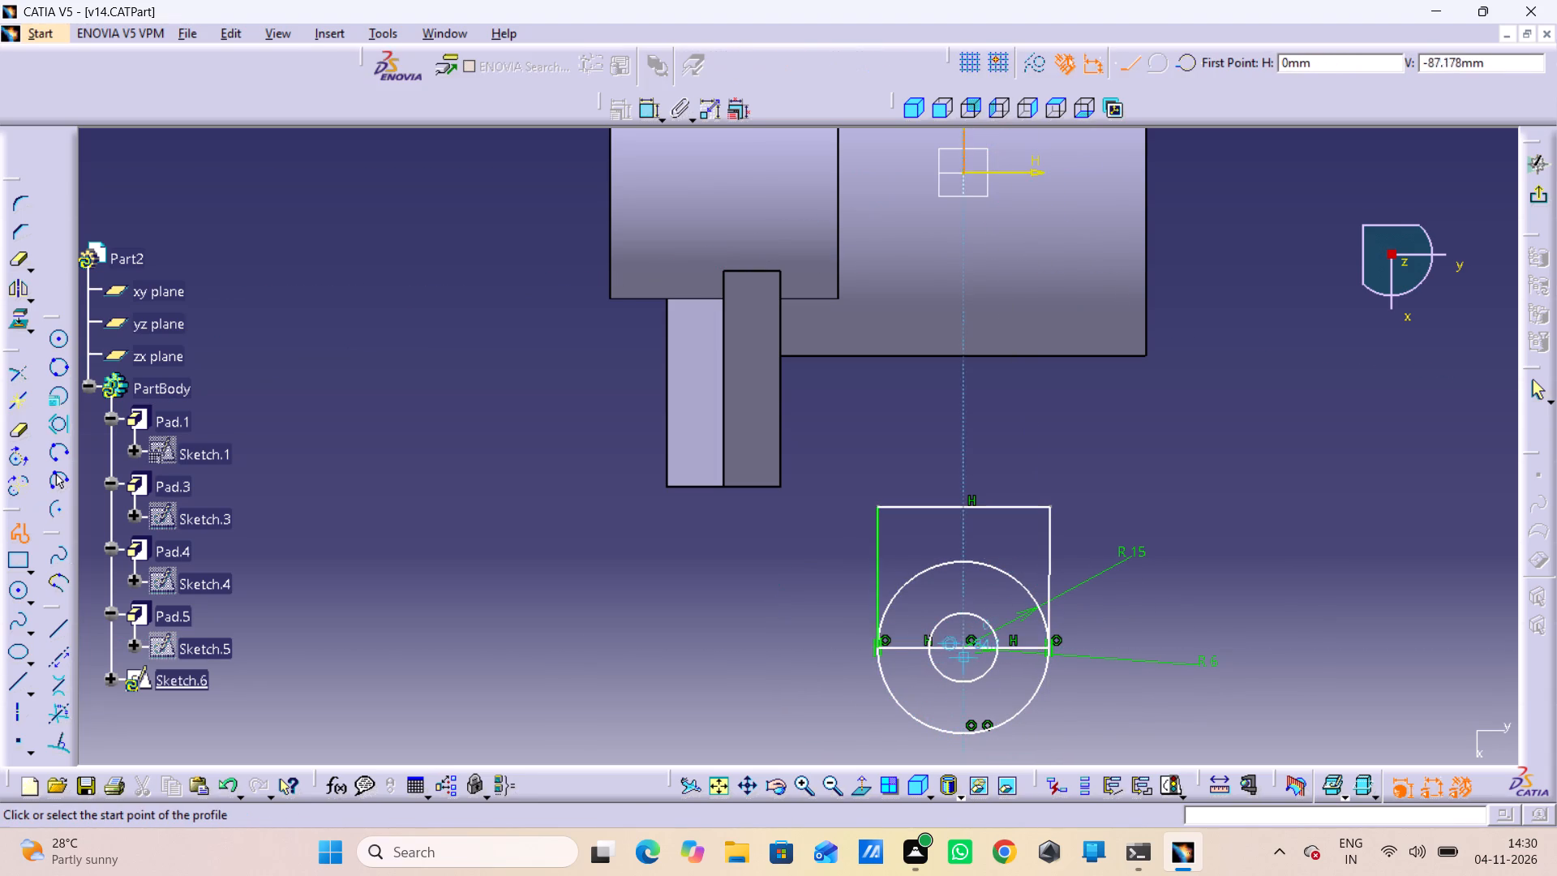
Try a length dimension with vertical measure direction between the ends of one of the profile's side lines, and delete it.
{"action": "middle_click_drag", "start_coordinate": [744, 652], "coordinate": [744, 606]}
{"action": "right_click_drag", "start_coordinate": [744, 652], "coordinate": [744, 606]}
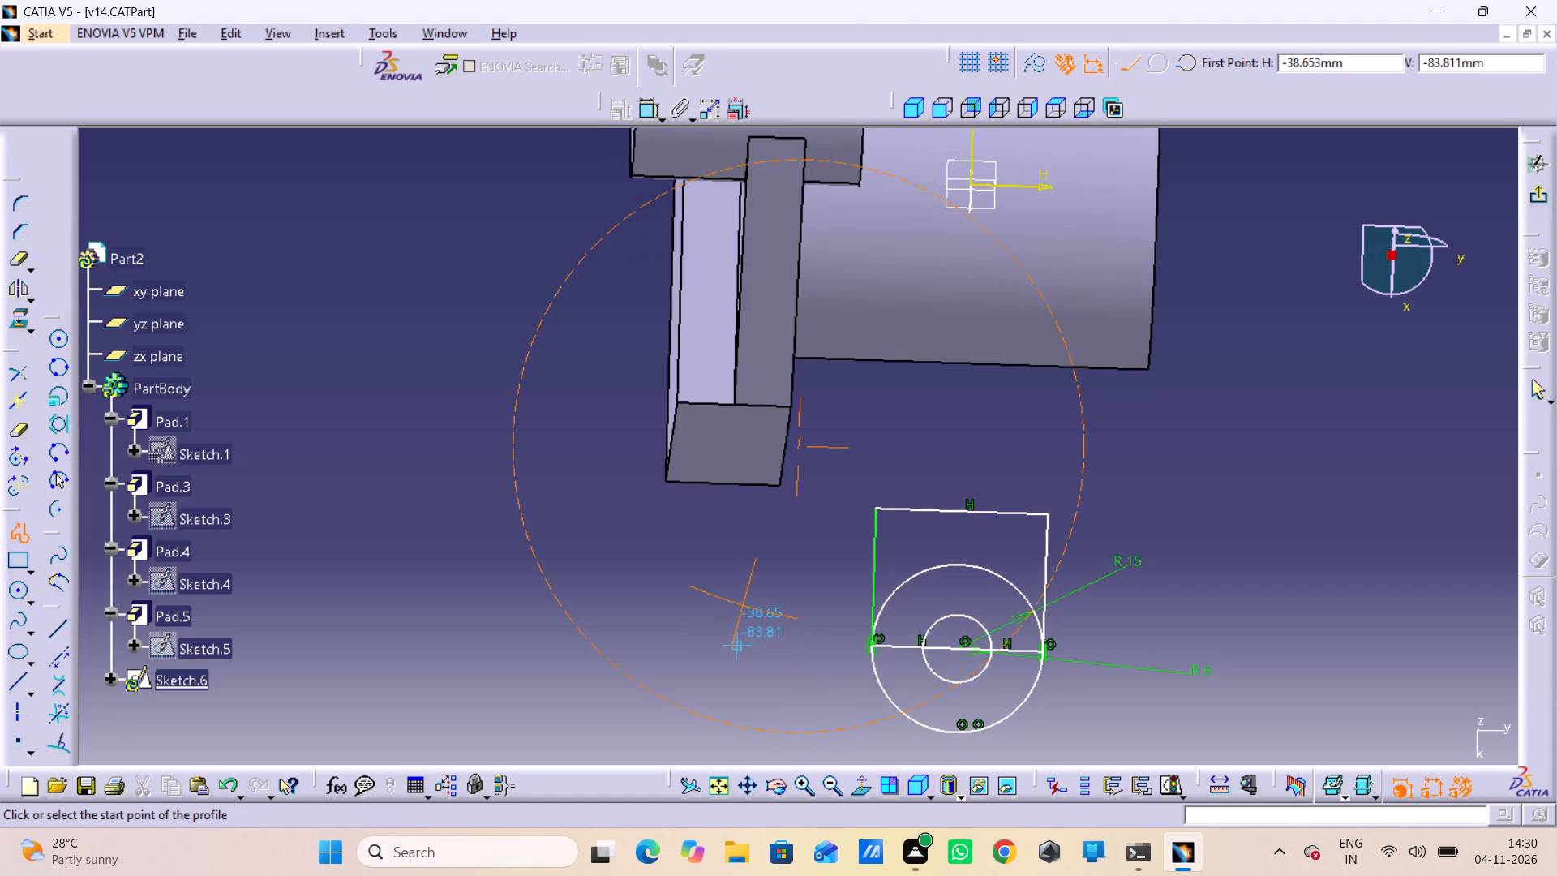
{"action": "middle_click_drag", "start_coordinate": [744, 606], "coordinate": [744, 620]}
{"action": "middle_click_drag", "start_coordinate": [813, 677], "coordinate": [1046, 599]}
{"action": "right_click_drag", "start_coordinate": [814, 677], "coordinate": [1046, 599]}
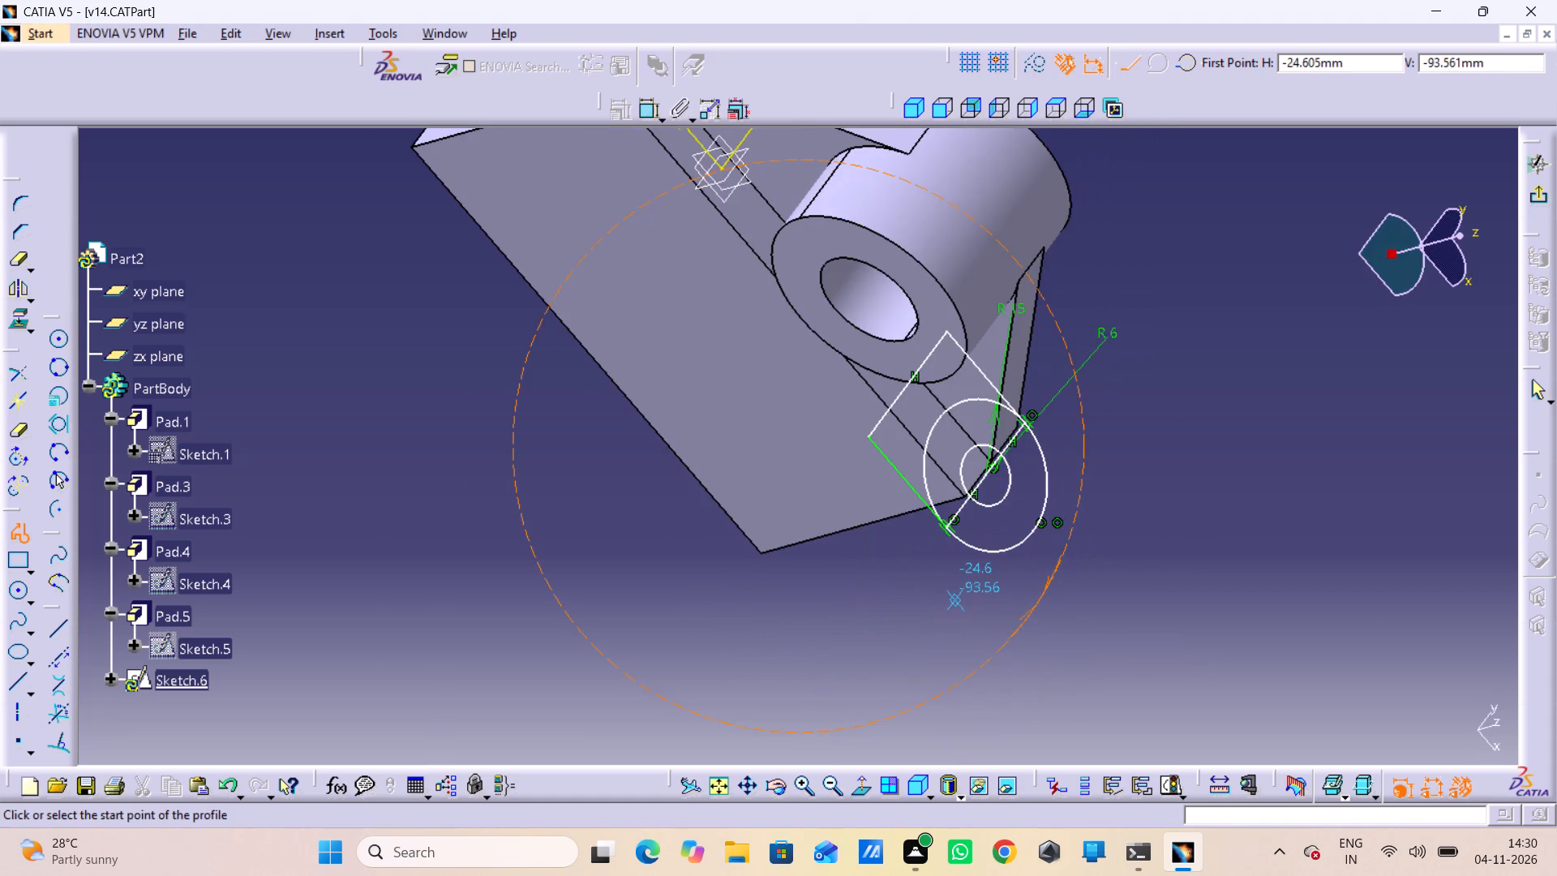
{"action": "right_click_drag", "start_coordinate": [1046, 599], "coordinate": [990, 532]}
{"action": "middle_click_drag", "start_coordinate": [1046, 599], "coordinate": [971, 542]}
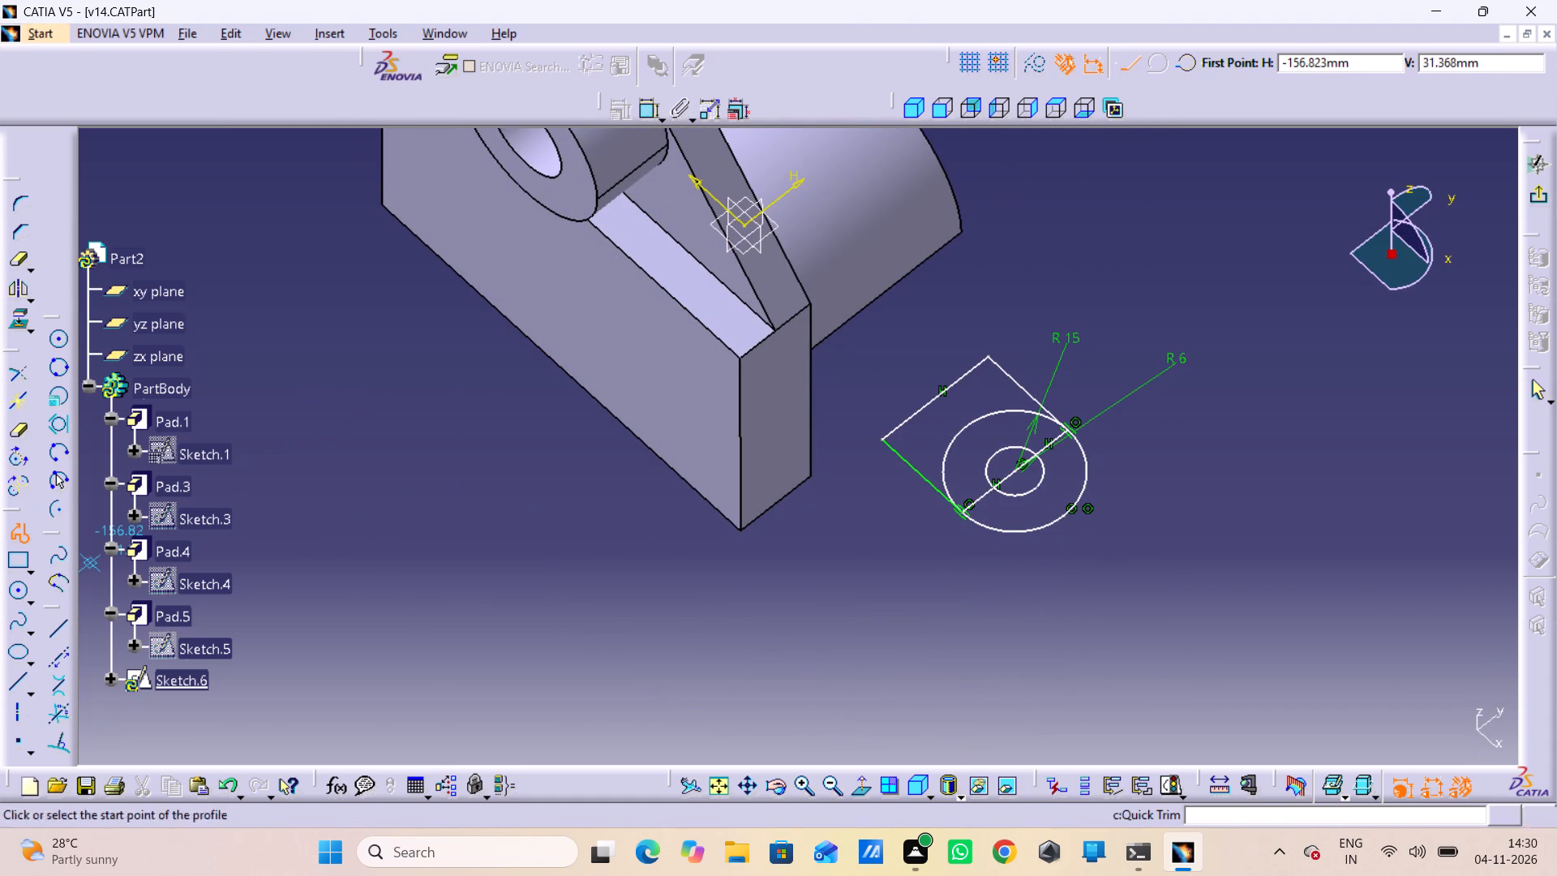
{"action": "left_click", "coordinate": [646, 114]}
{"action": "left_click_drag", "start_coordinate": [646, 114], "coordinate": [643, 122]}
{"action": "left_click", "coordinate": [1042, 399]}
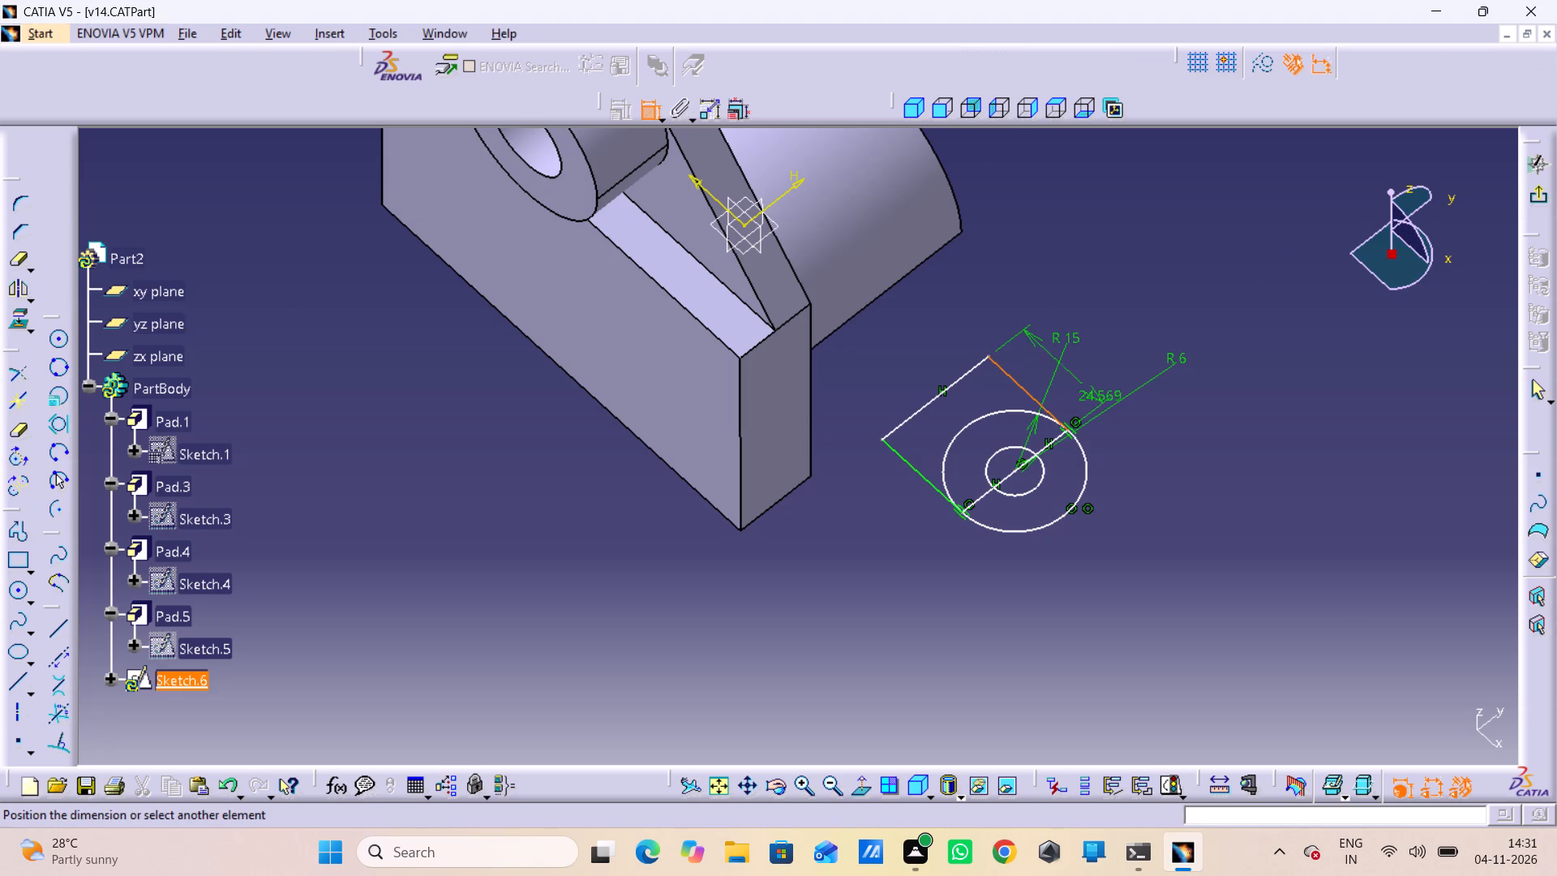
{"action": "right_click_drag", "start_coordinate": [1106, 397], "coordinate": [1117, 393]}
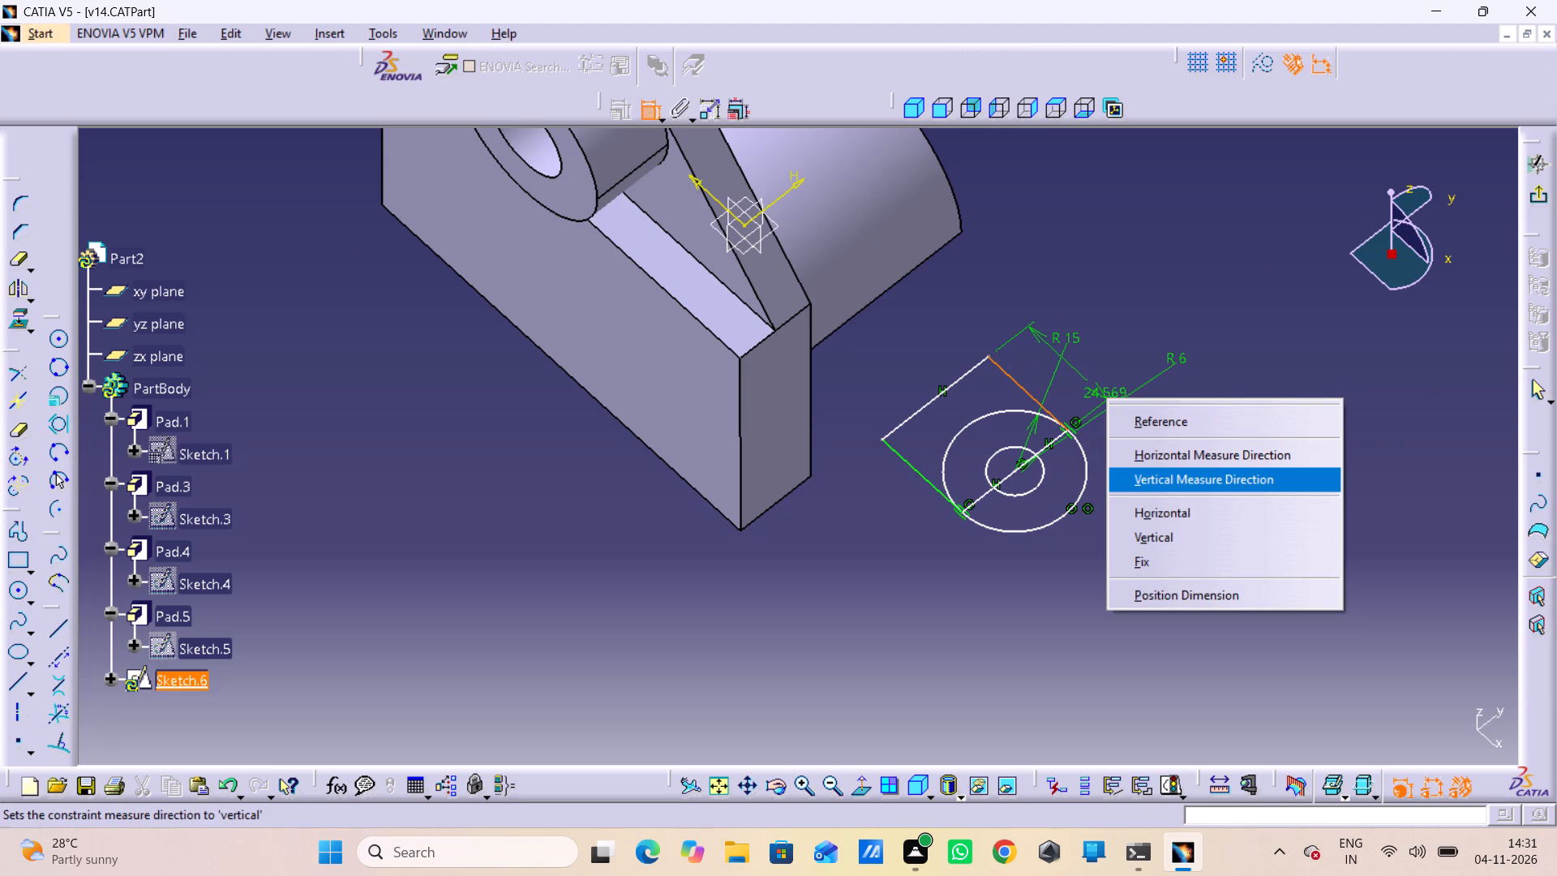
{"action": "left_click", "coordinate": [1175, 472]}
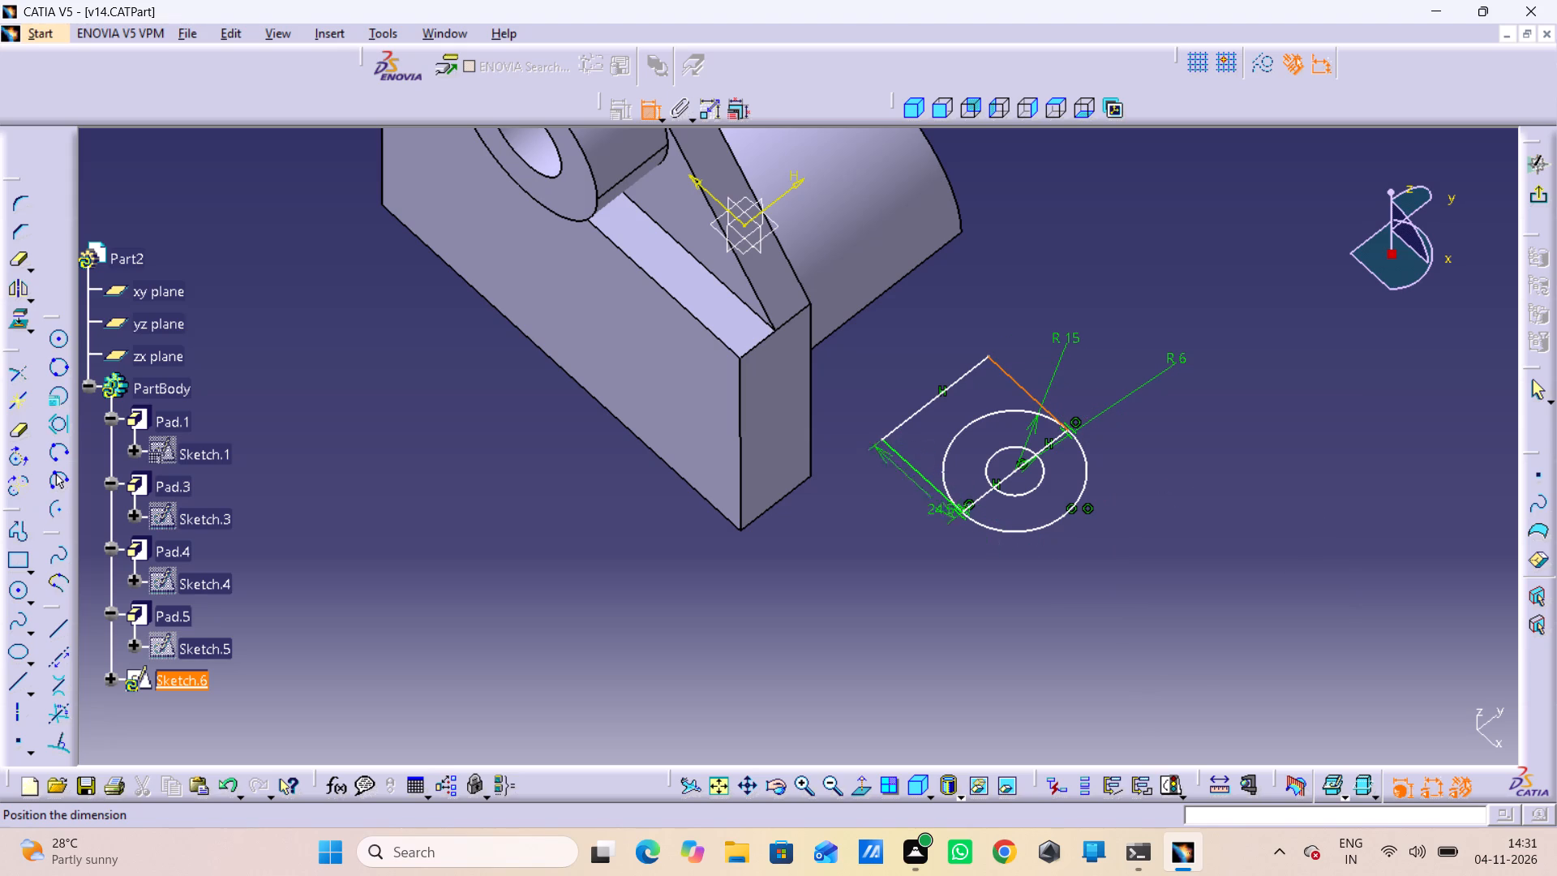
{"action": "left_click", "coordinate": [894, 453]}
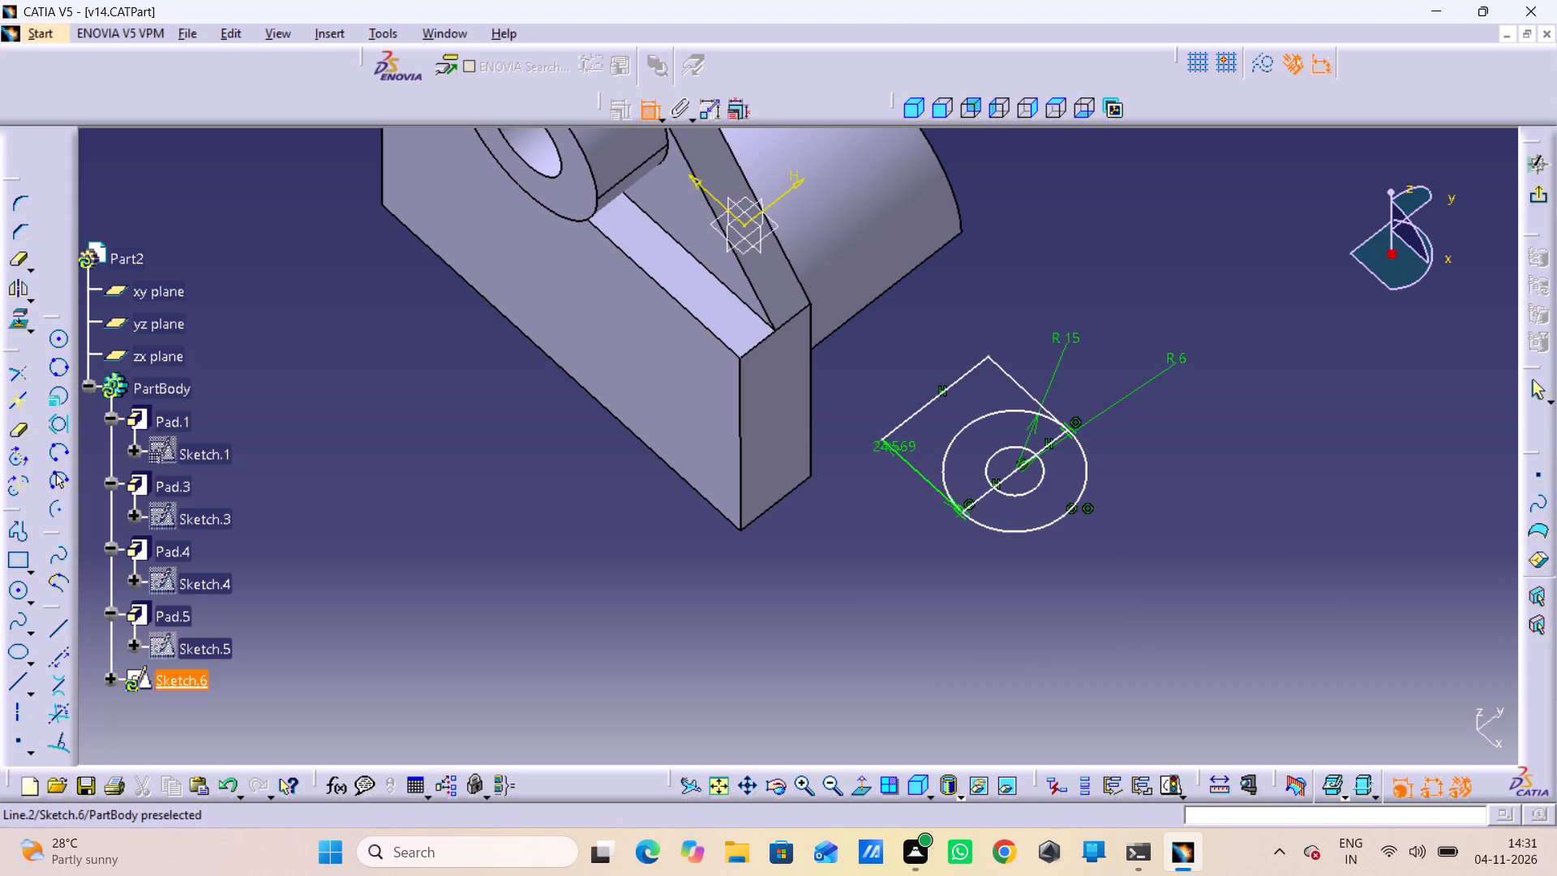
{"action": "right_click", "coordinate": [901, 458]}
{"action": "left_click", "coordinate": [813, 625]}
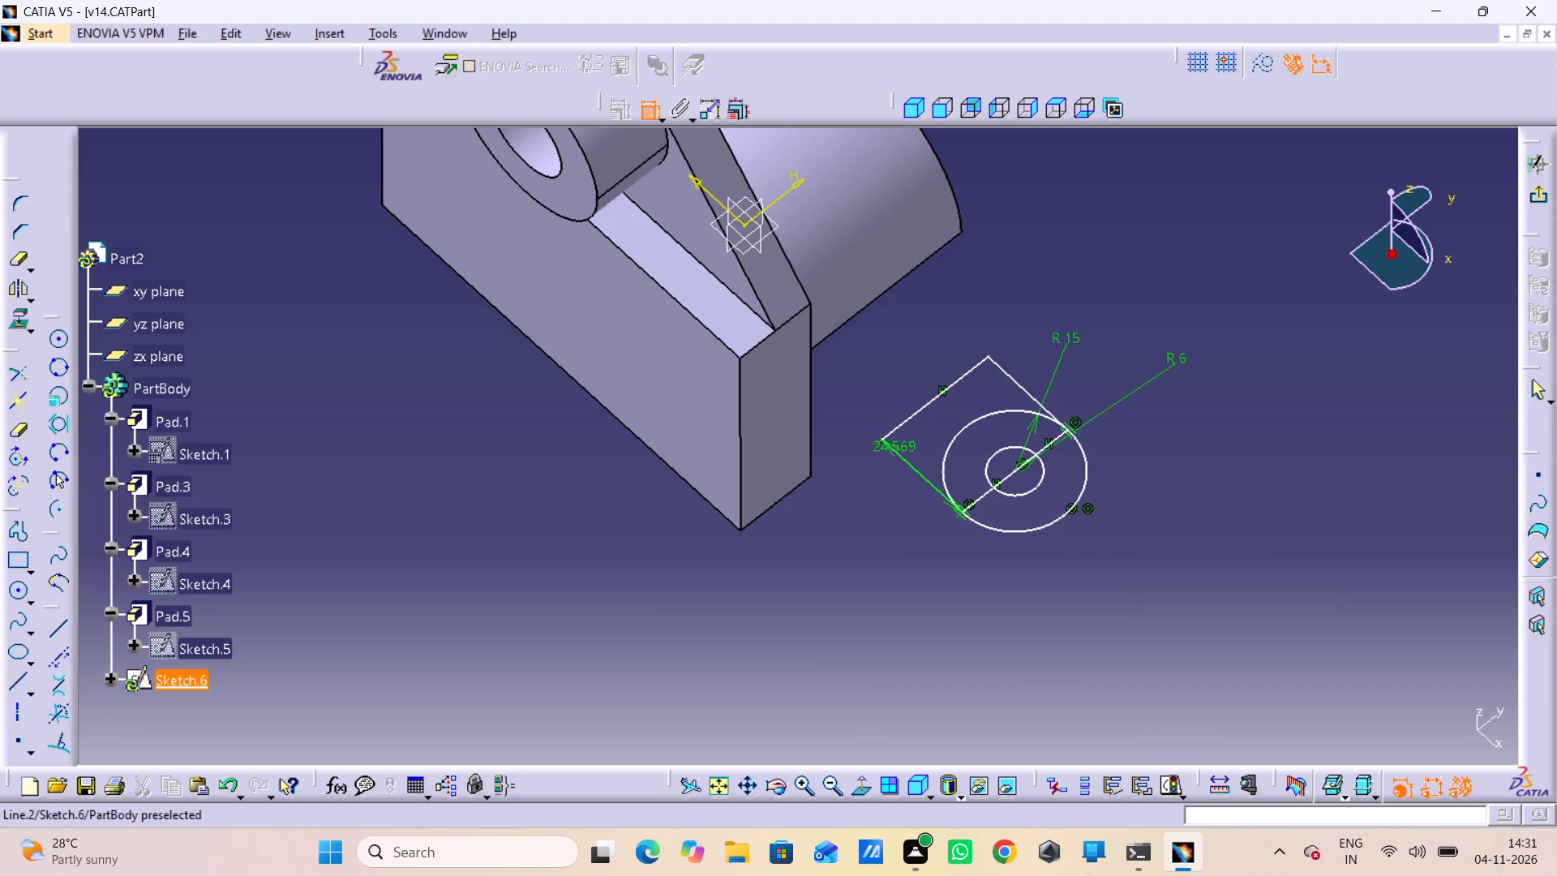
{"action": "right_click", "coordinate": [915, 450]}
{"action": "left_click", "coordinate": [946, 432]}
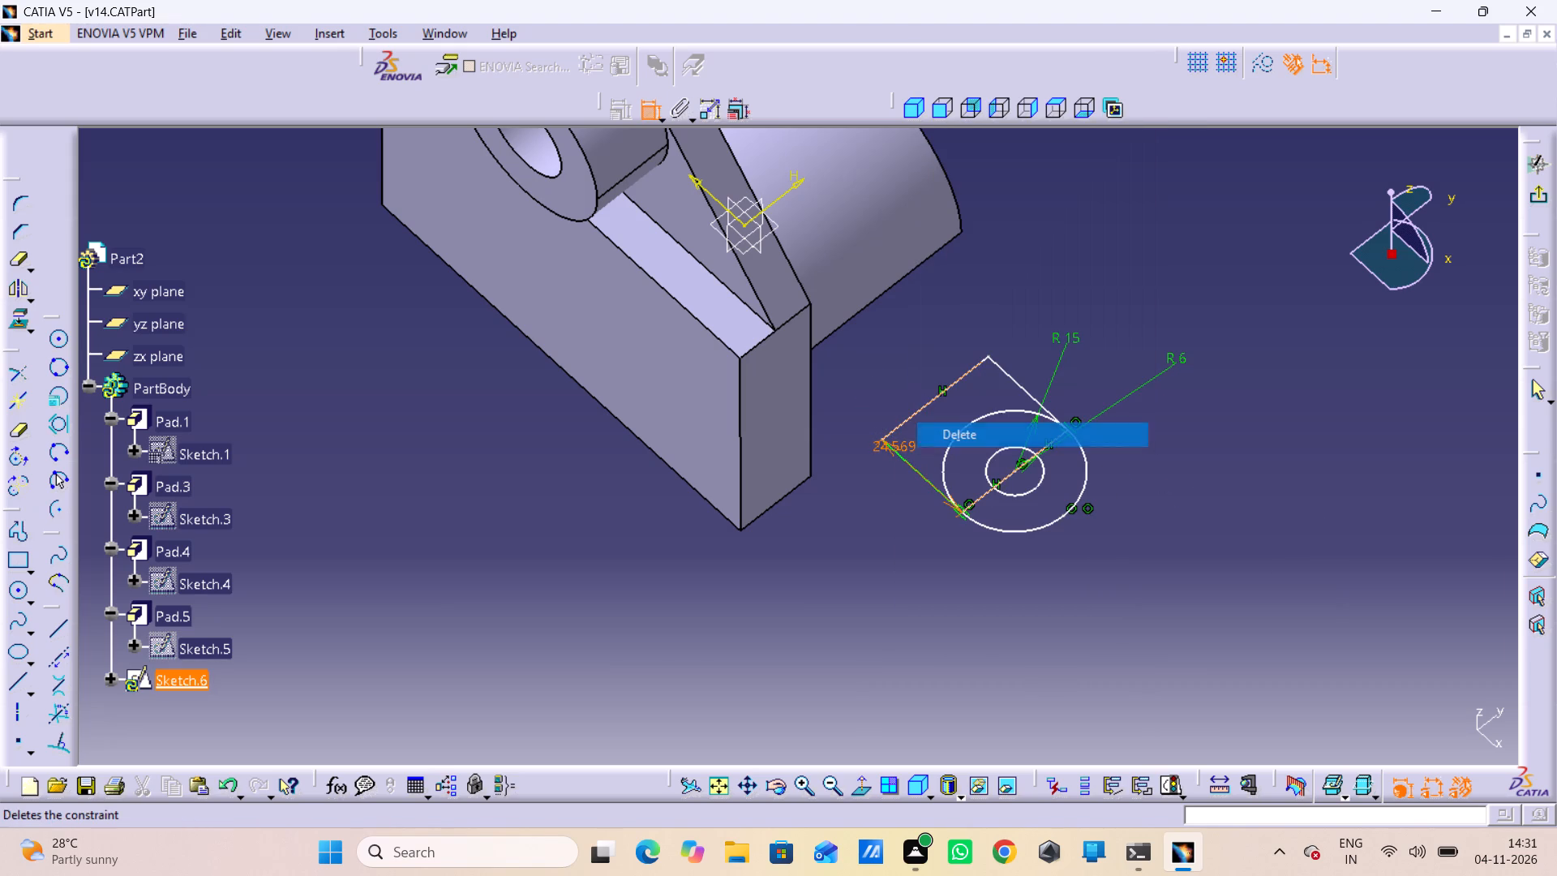
Apply a vertical constraint to the profile's side line farther from the R 15 and R 6 dimension labels.
{"action": "left_click", "coordinate": [908, 462]}
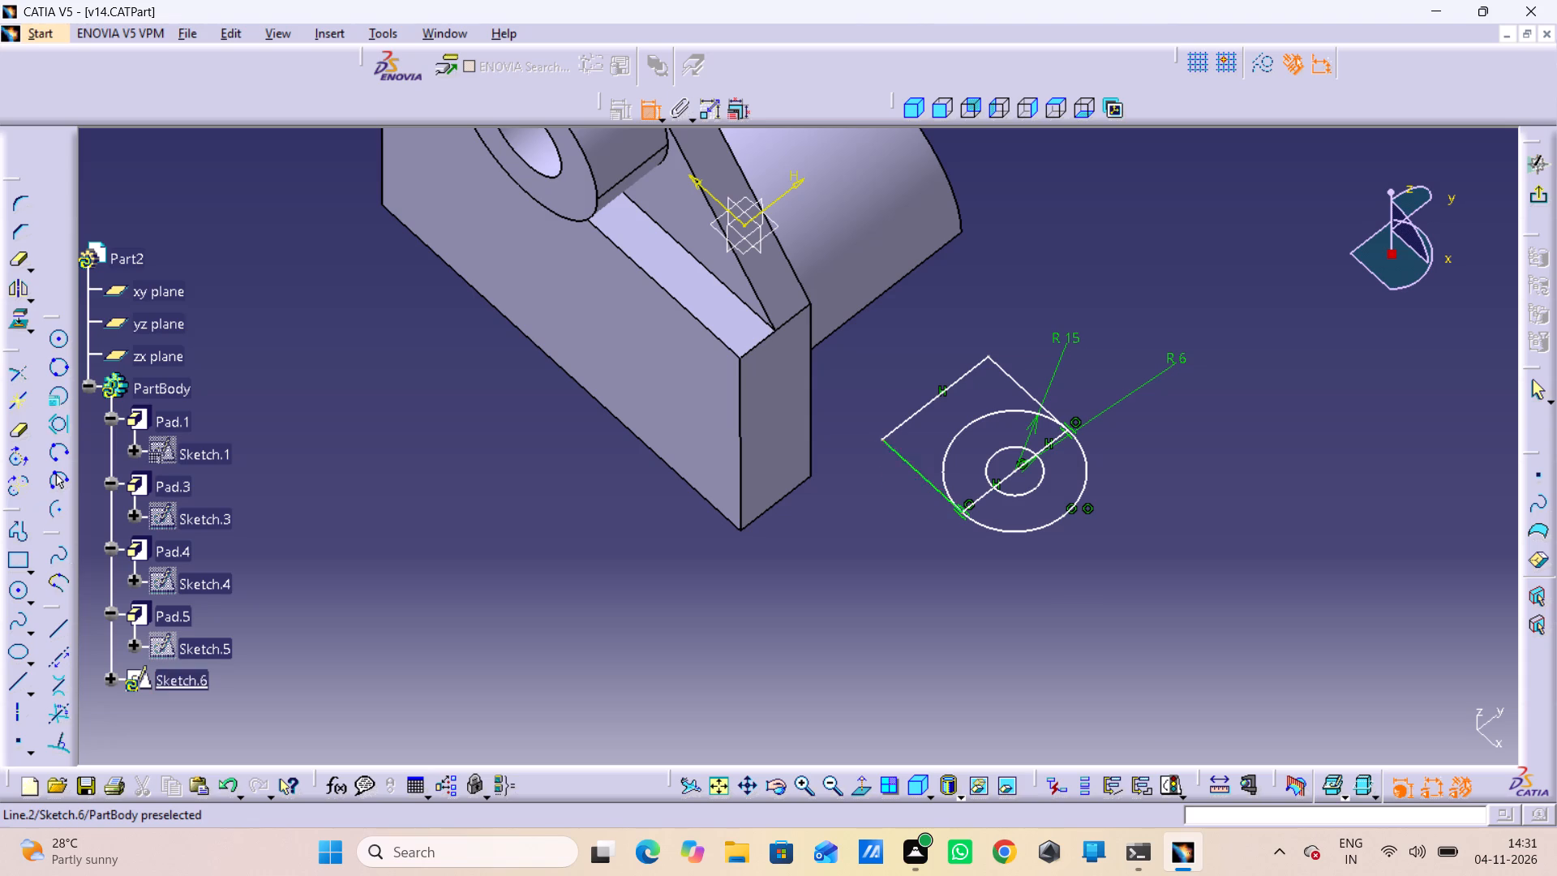
{"action": "right_click", "coordinate": [910, 459]}
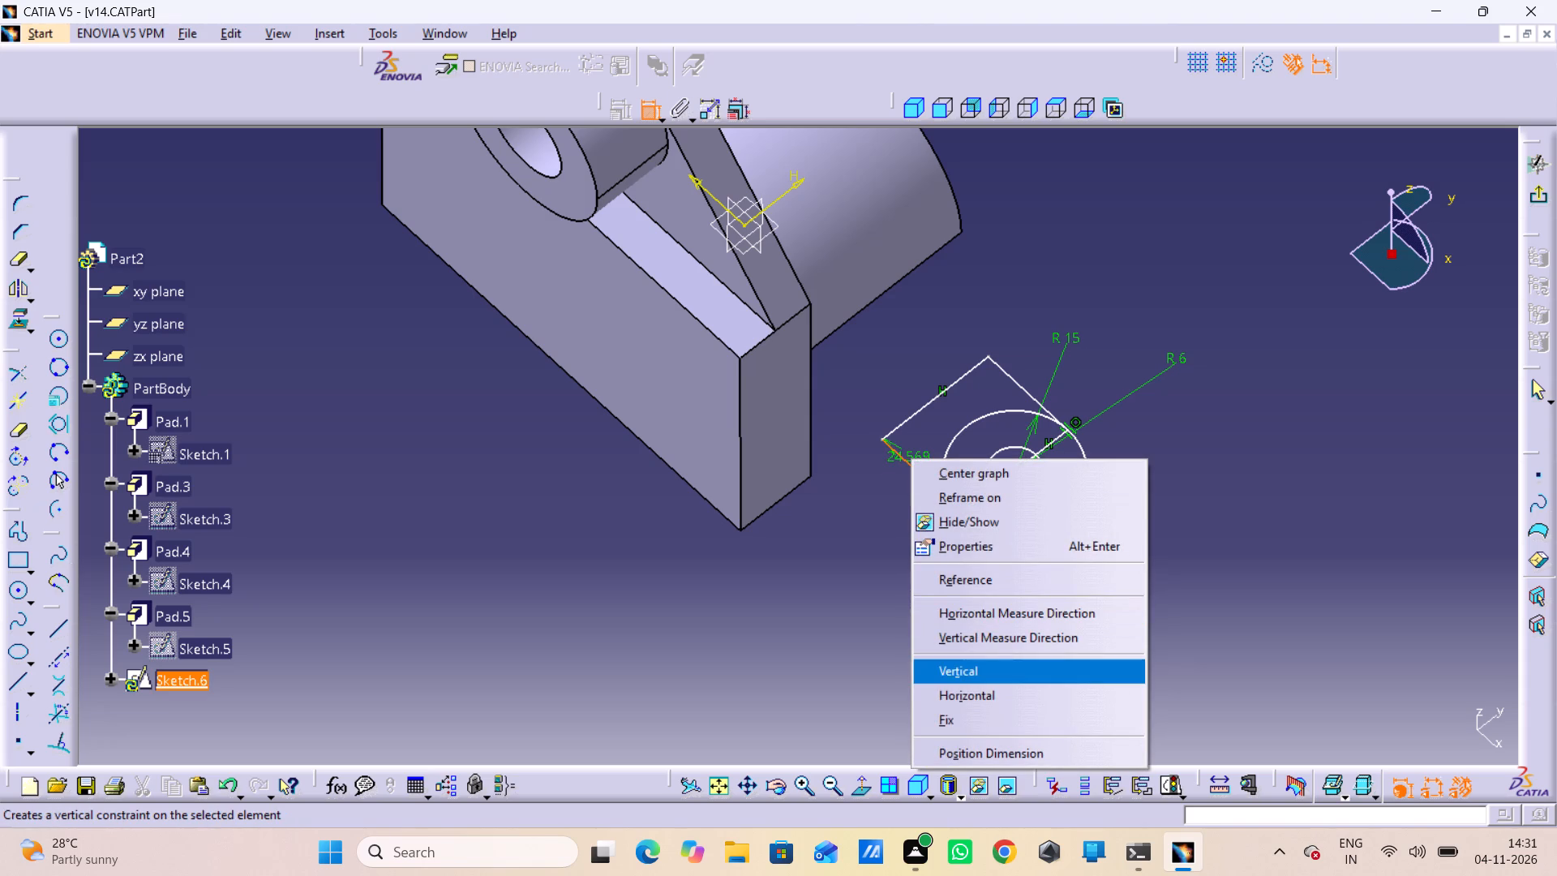
{"action": "left_click", "coordinate": [958, 676]}
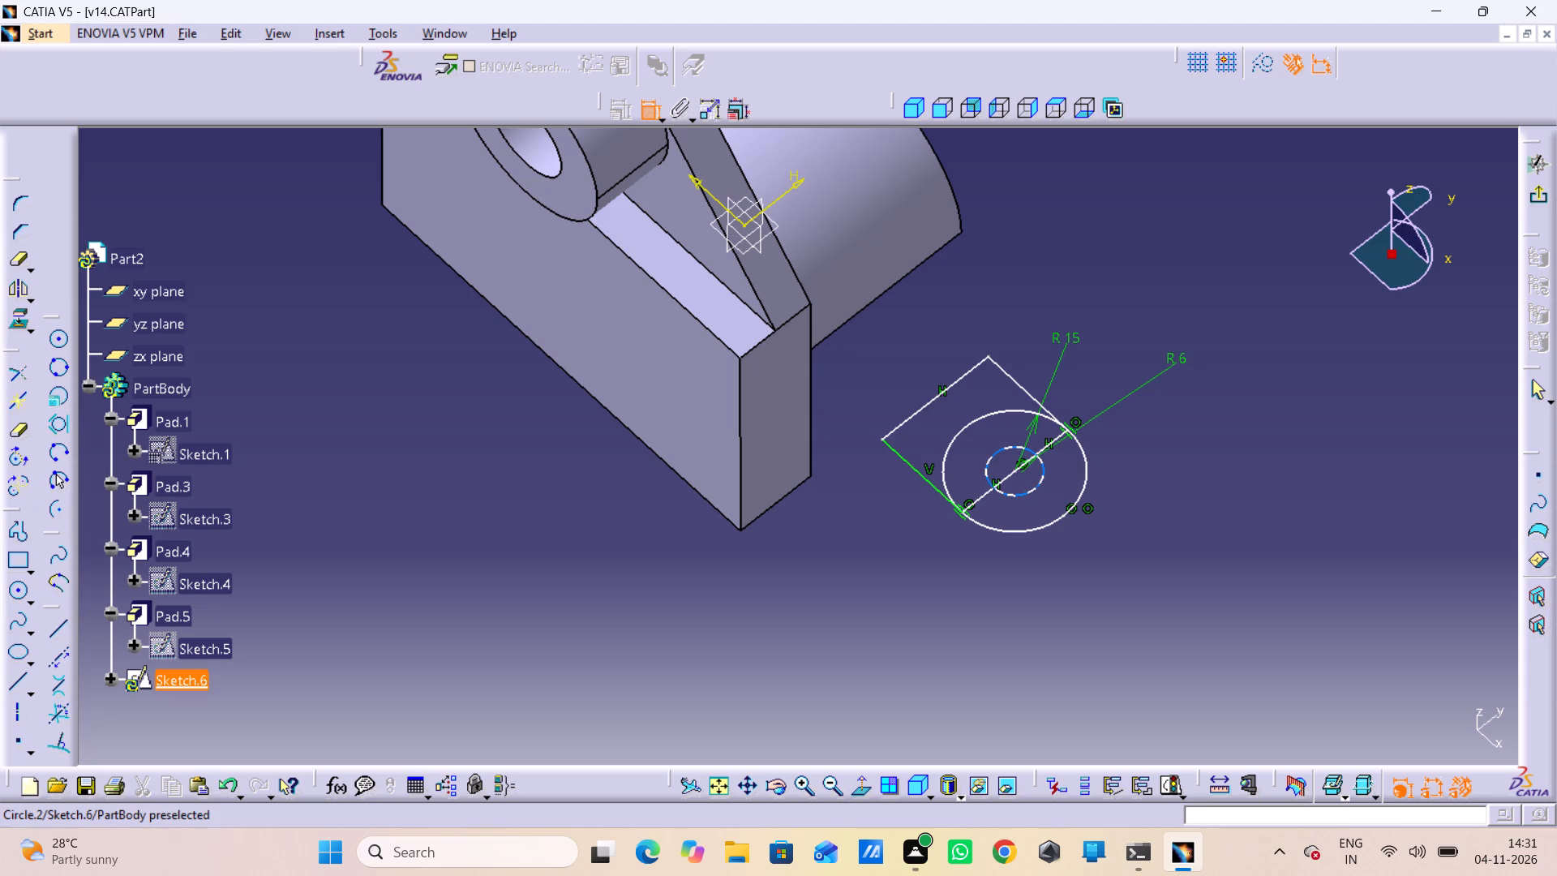
Quick Trim the half of the outer circle that lies inside the straight-sided profile, keeping the rounded end.
{"action": "double_click", "coordinate": [26, 425]}
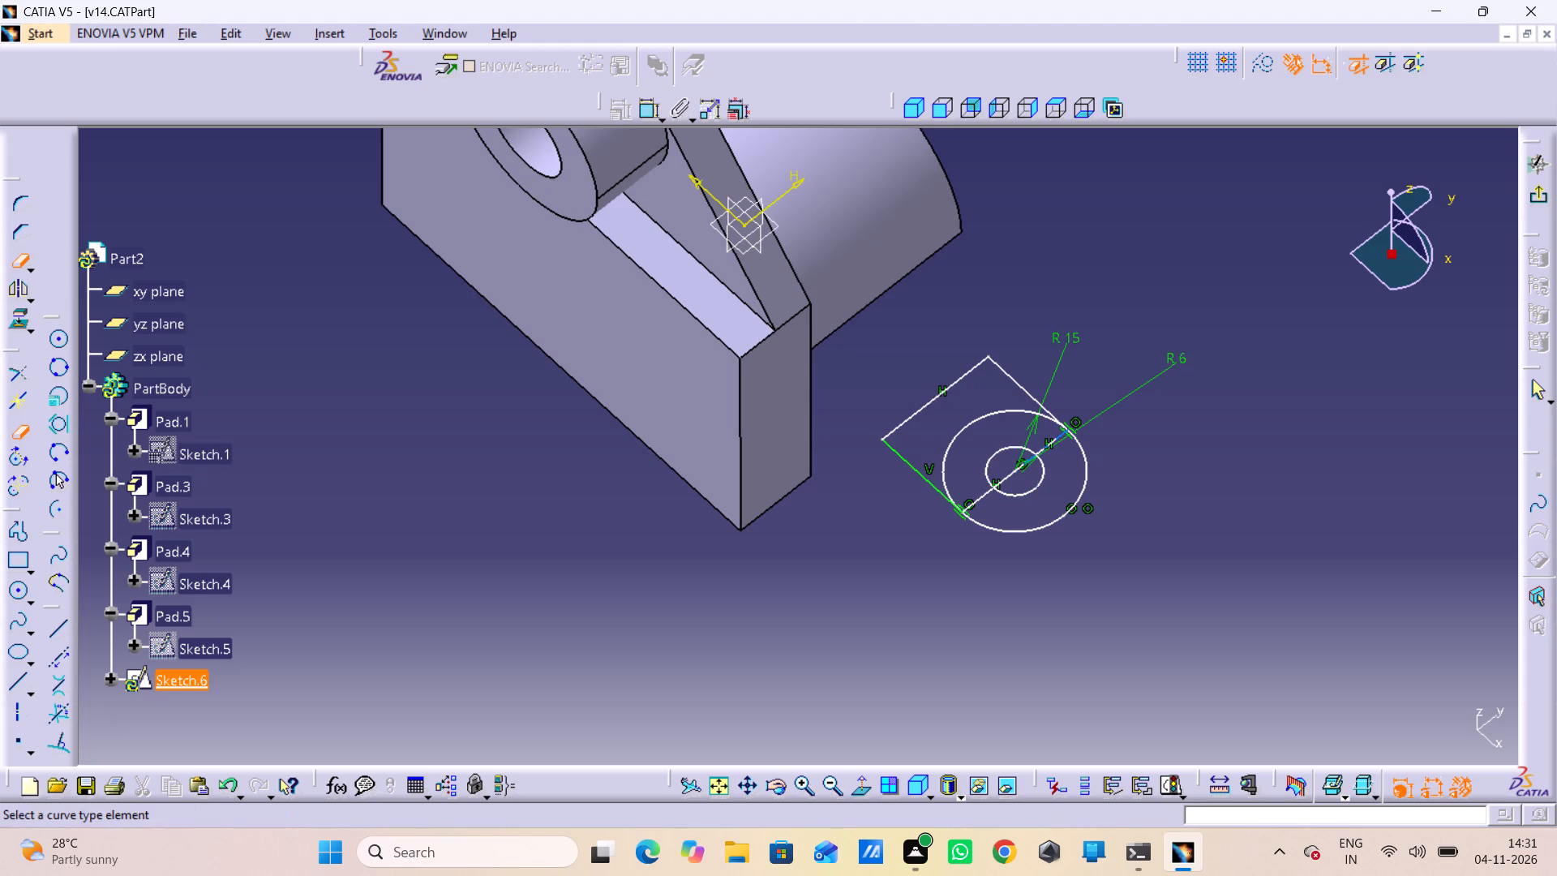
{"action": "left_click", "coordinate": [1034, 418]}
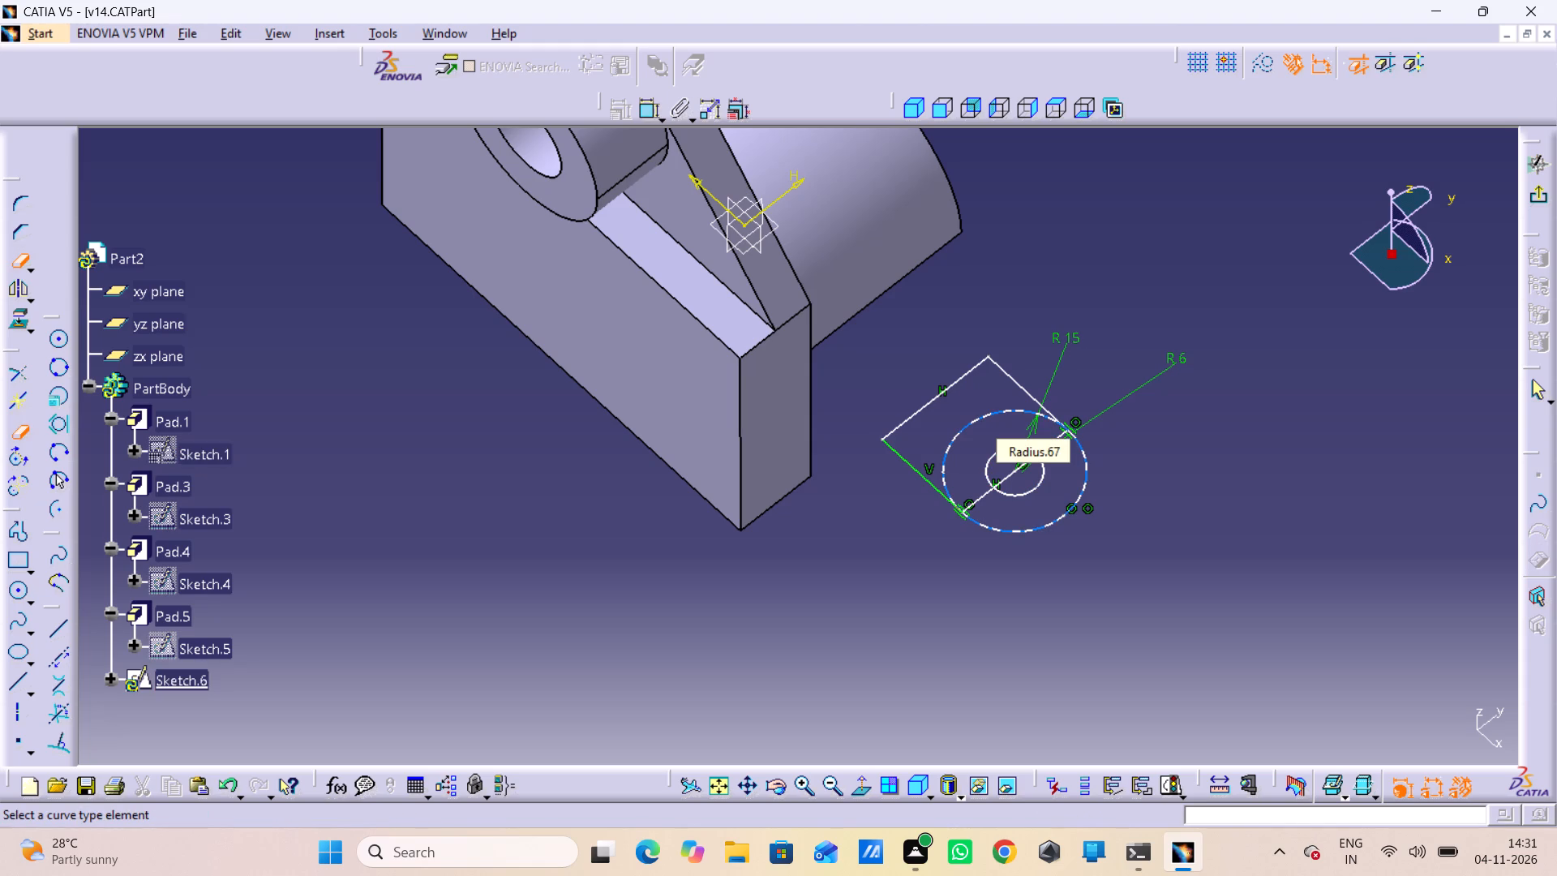
{"action": "left_click", "coordinate": [1024, 414]}
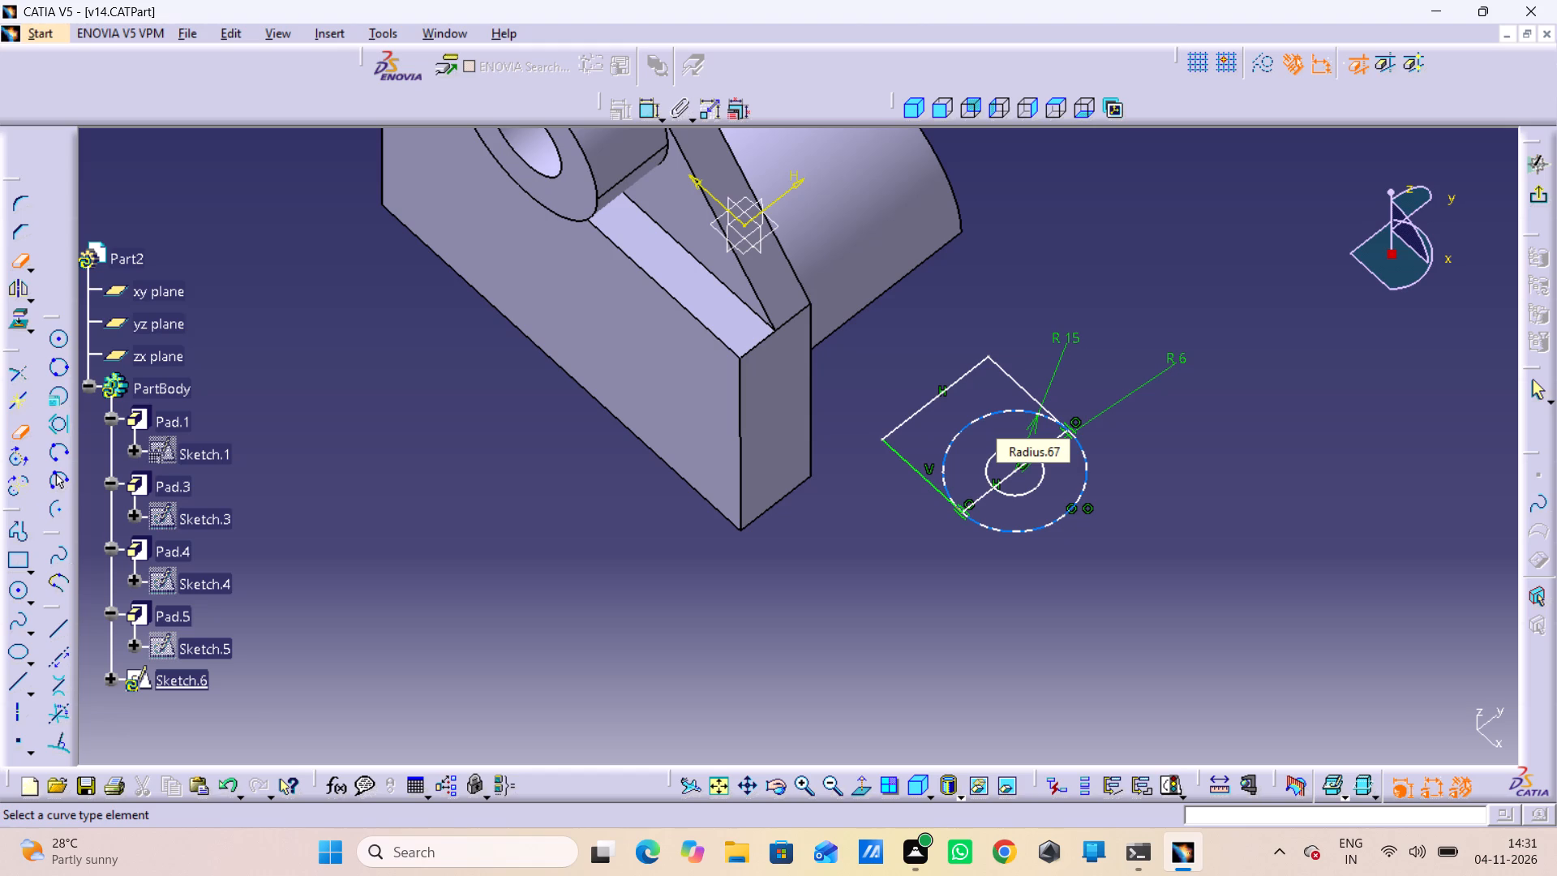
{"action": "left_click", "coordinate": [1029, 414]}
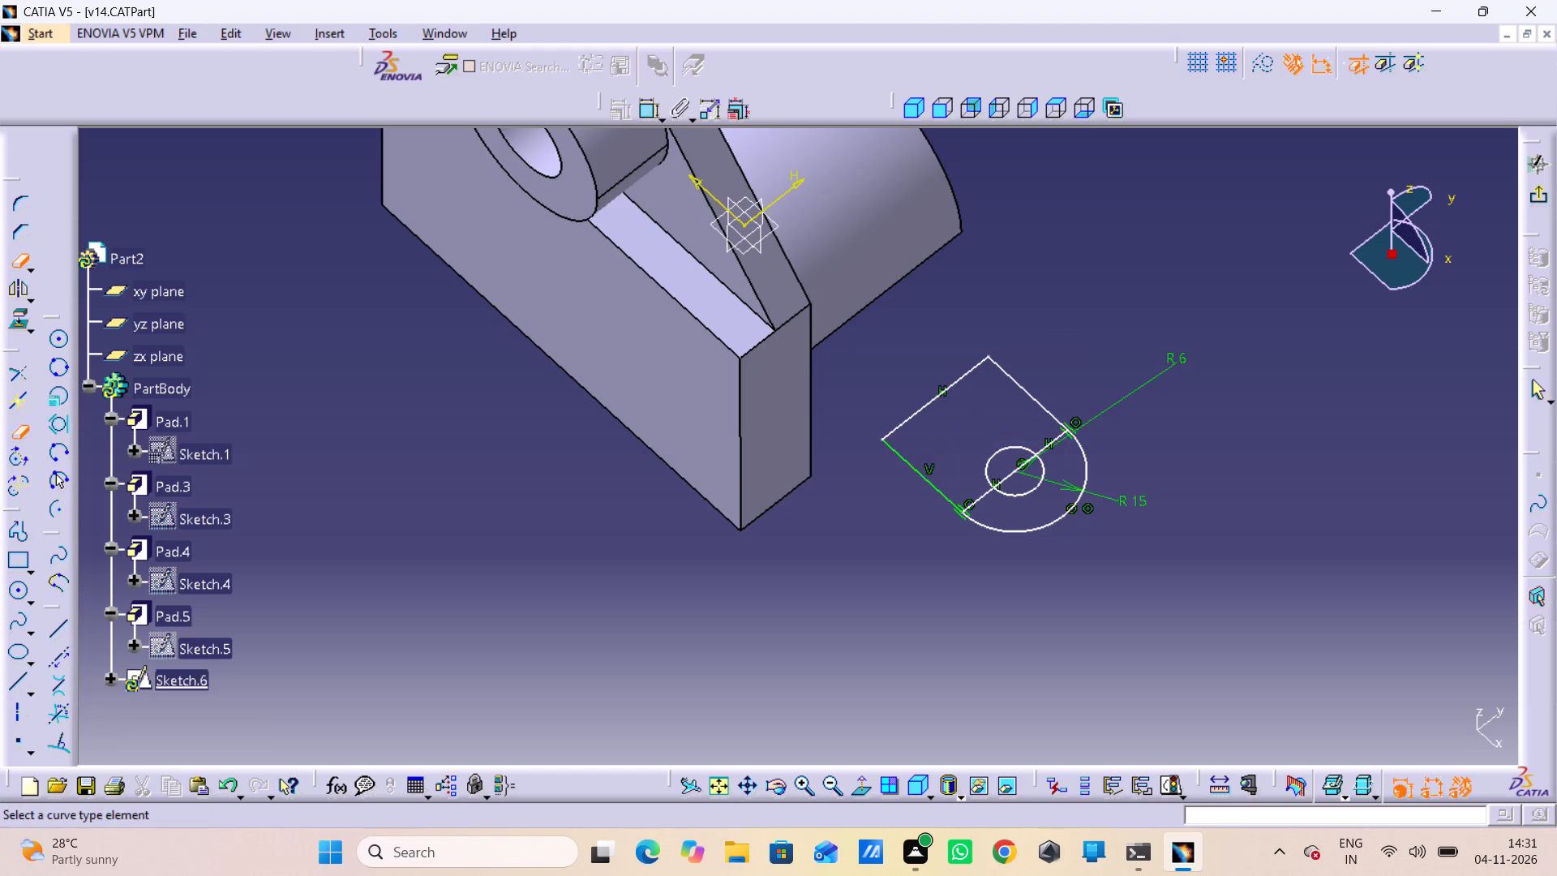
{"action": "left_click", "coordinate": [1046, 361]}
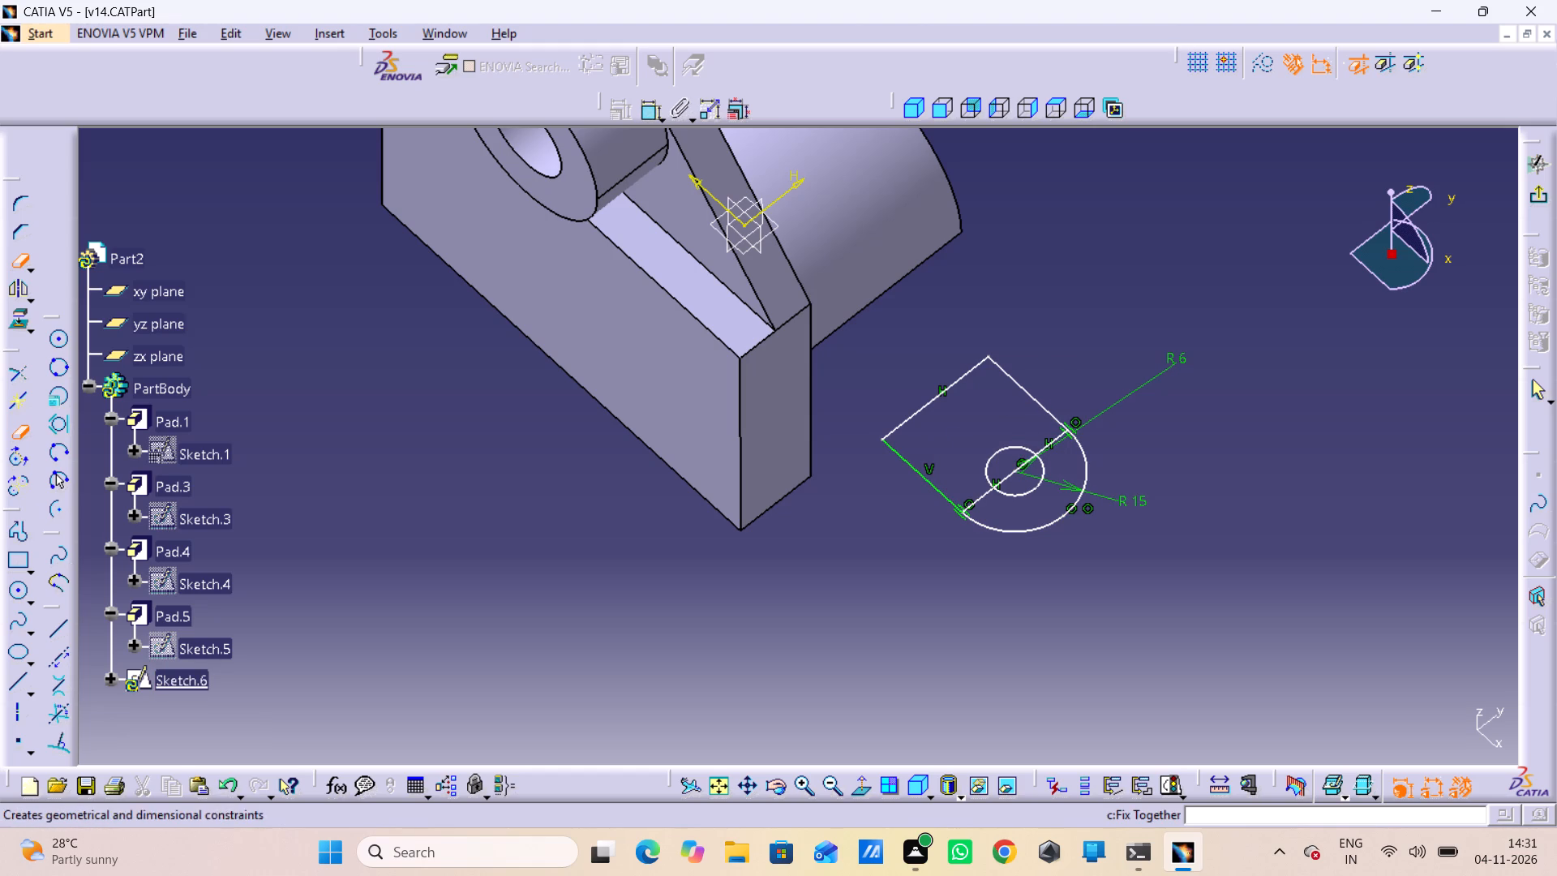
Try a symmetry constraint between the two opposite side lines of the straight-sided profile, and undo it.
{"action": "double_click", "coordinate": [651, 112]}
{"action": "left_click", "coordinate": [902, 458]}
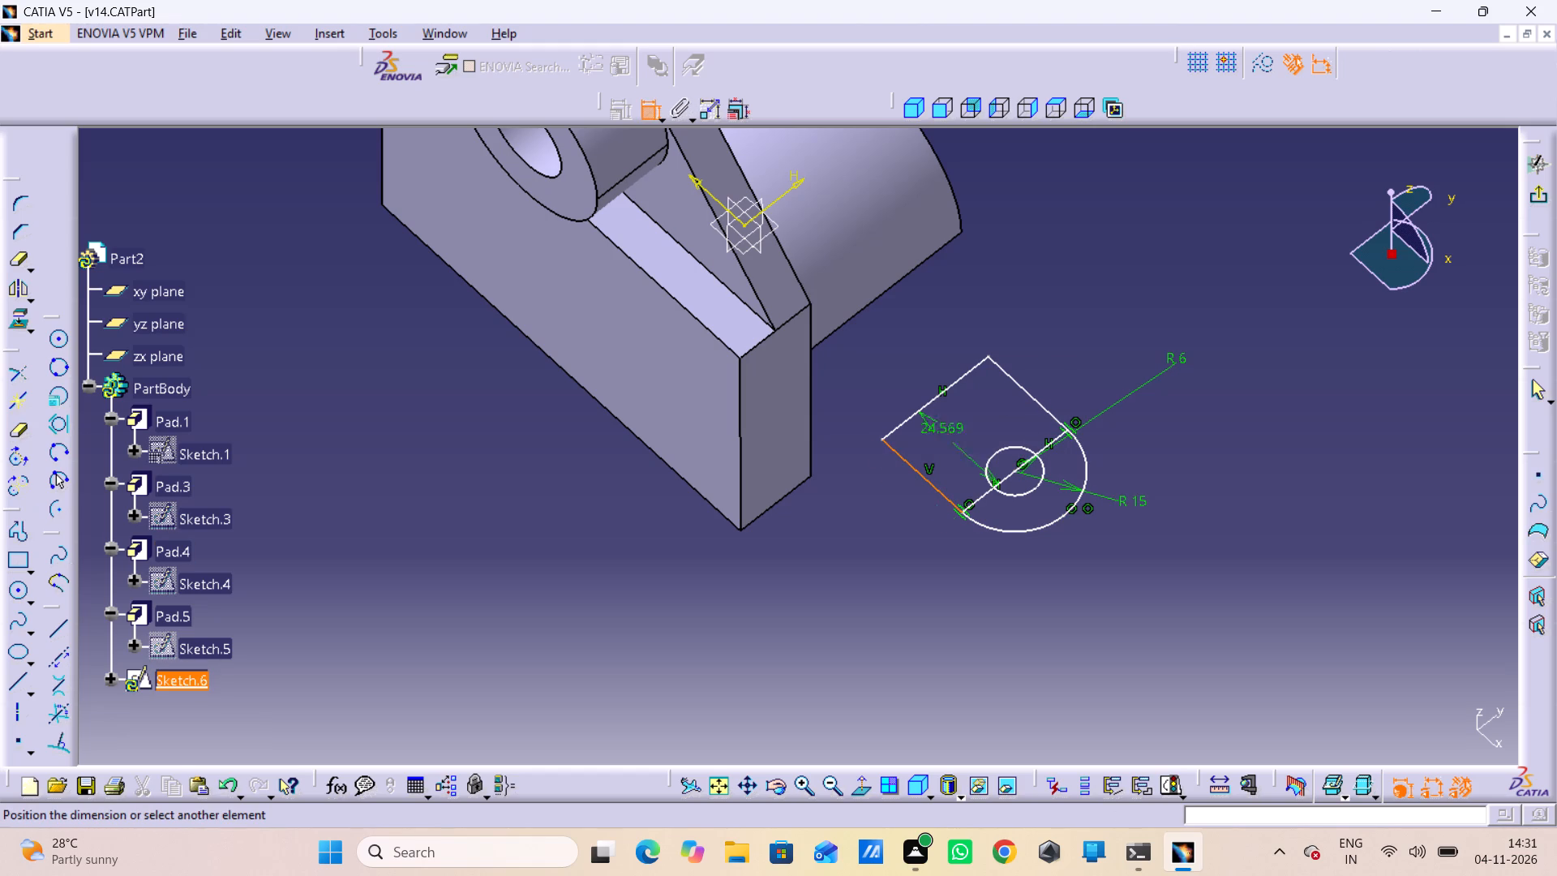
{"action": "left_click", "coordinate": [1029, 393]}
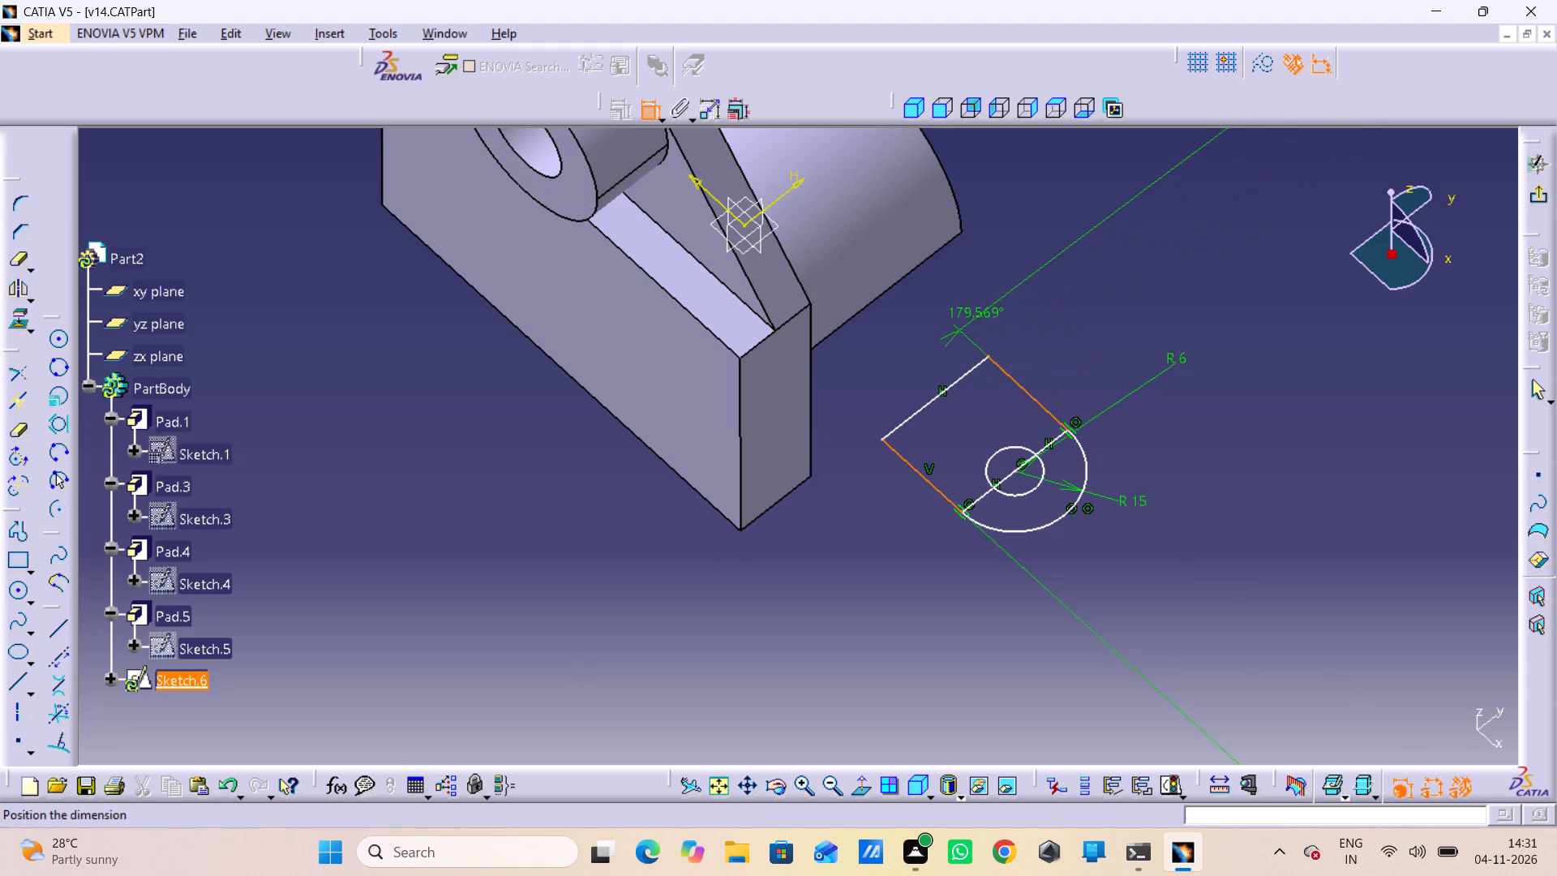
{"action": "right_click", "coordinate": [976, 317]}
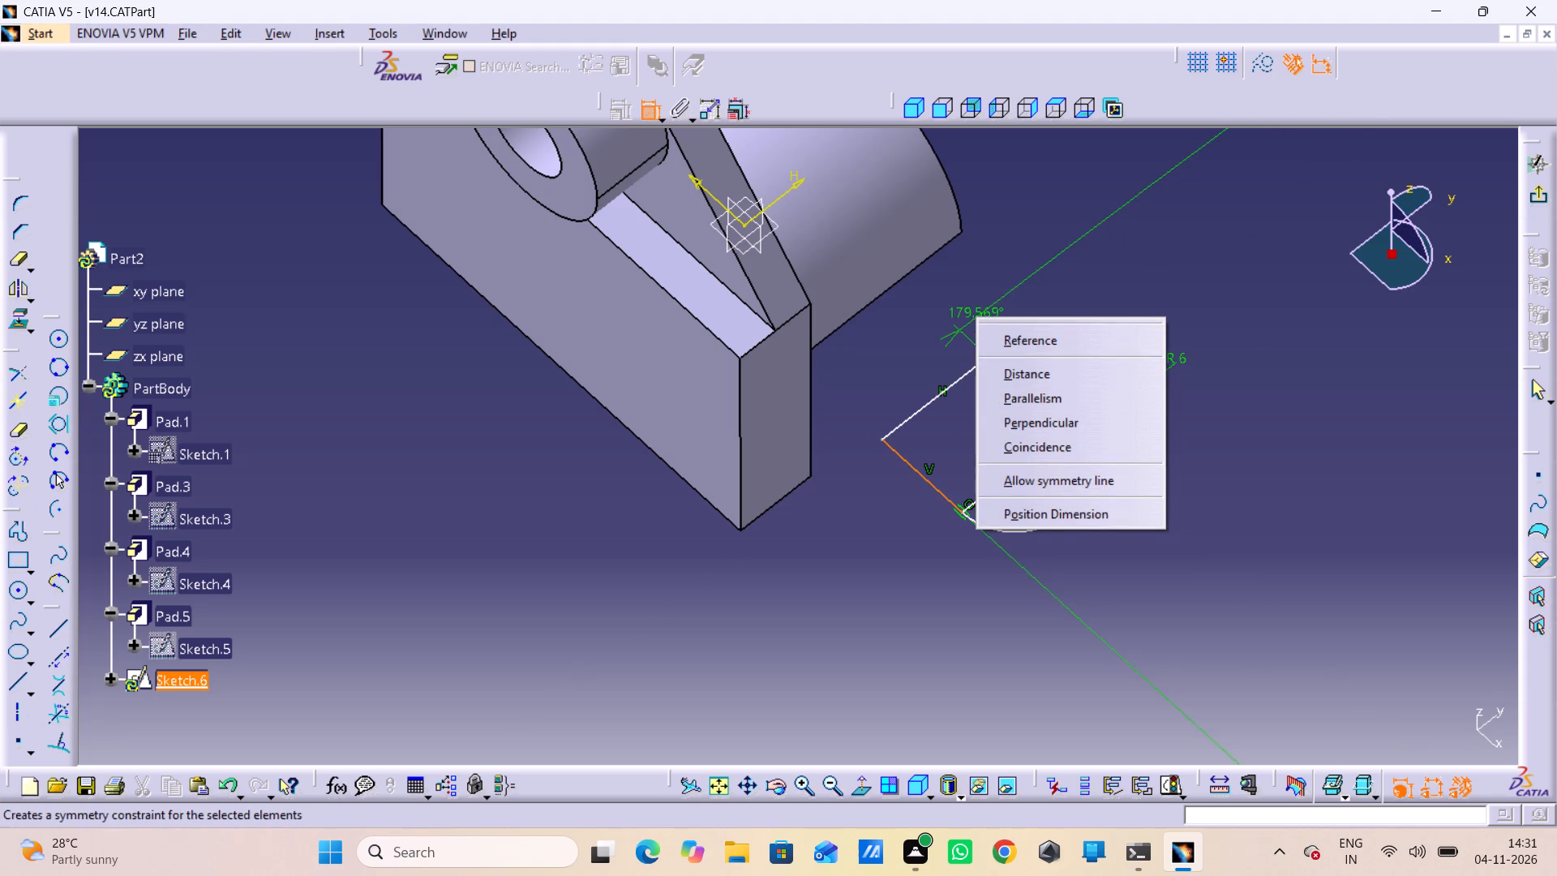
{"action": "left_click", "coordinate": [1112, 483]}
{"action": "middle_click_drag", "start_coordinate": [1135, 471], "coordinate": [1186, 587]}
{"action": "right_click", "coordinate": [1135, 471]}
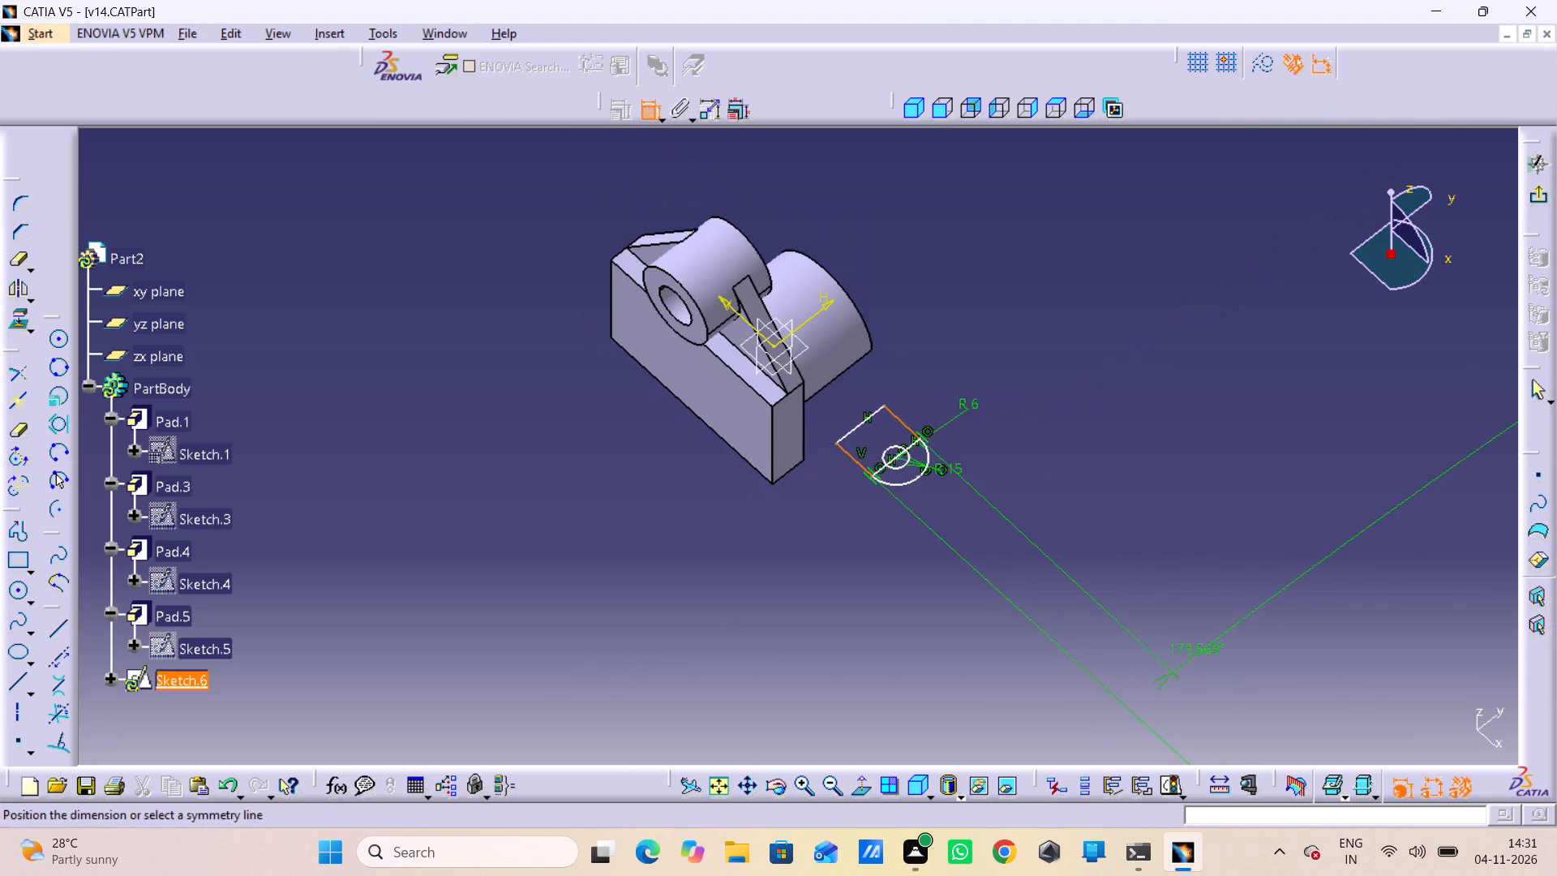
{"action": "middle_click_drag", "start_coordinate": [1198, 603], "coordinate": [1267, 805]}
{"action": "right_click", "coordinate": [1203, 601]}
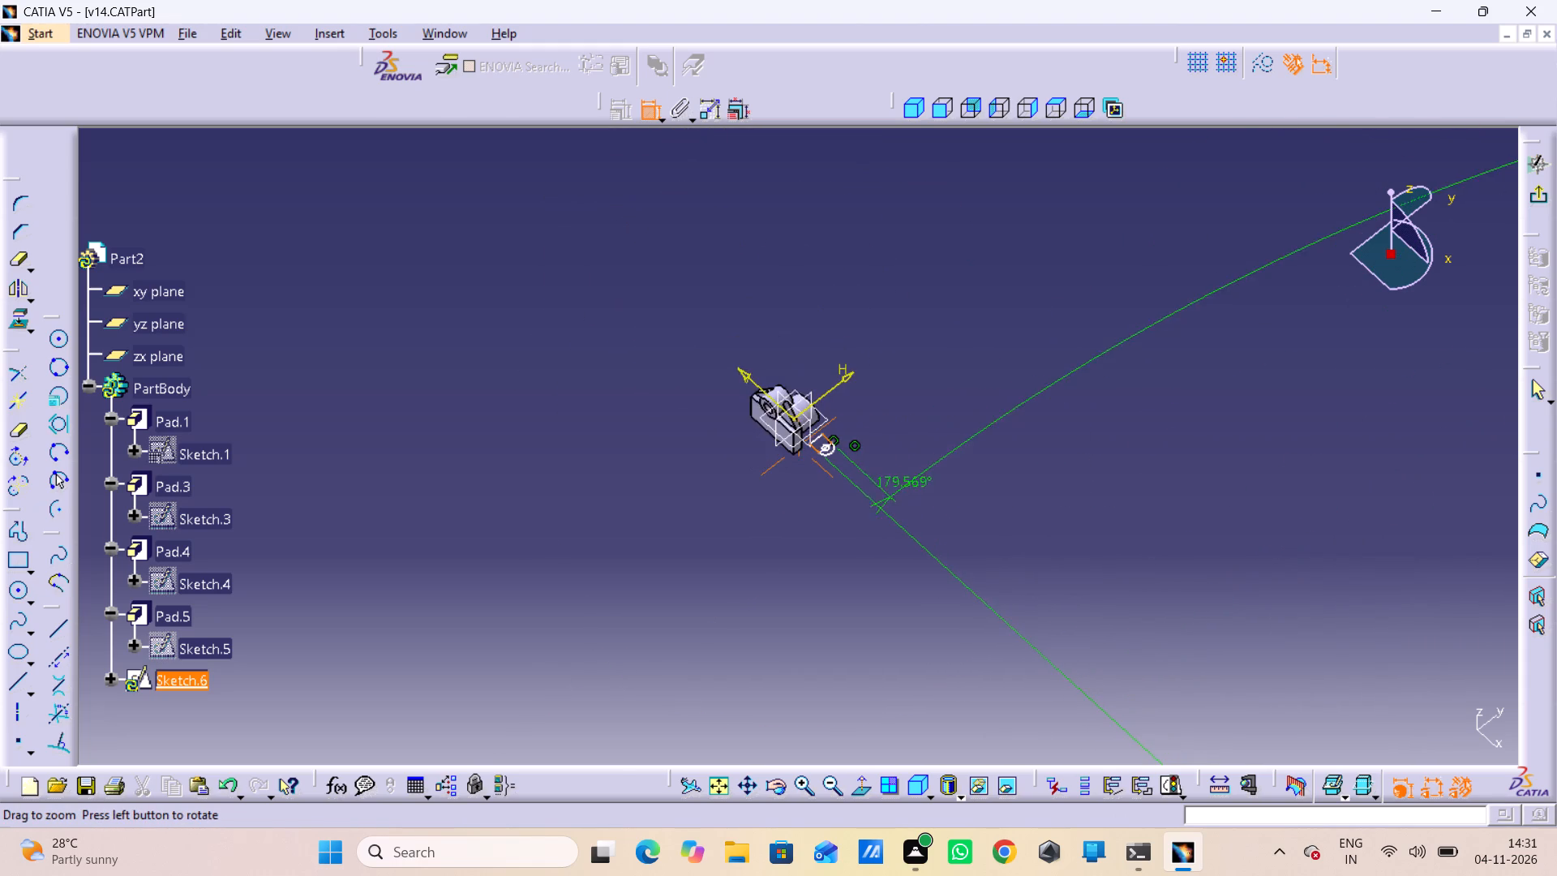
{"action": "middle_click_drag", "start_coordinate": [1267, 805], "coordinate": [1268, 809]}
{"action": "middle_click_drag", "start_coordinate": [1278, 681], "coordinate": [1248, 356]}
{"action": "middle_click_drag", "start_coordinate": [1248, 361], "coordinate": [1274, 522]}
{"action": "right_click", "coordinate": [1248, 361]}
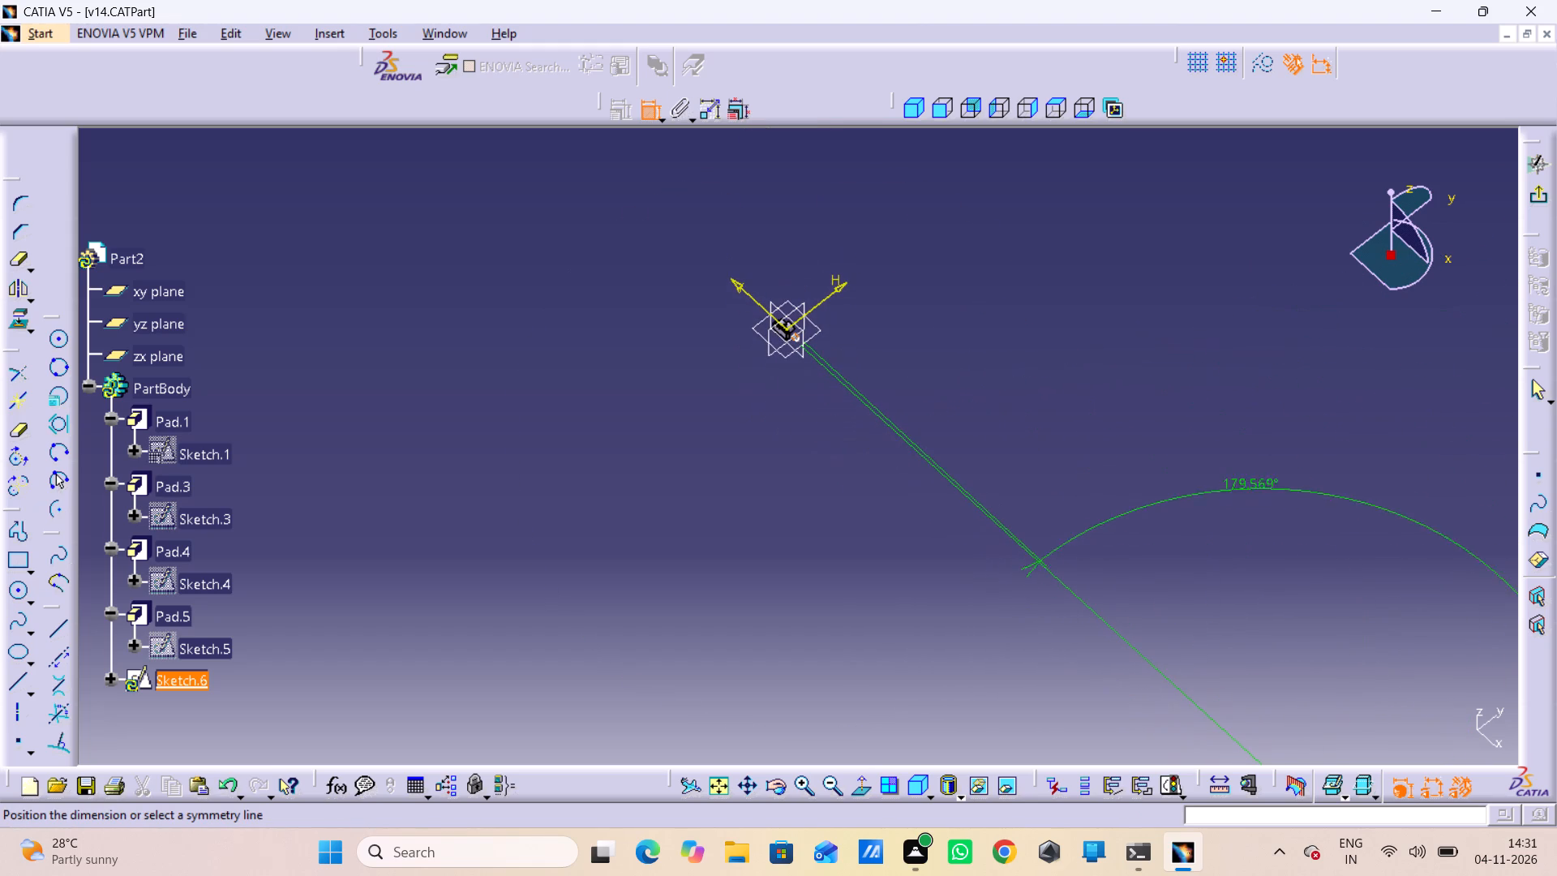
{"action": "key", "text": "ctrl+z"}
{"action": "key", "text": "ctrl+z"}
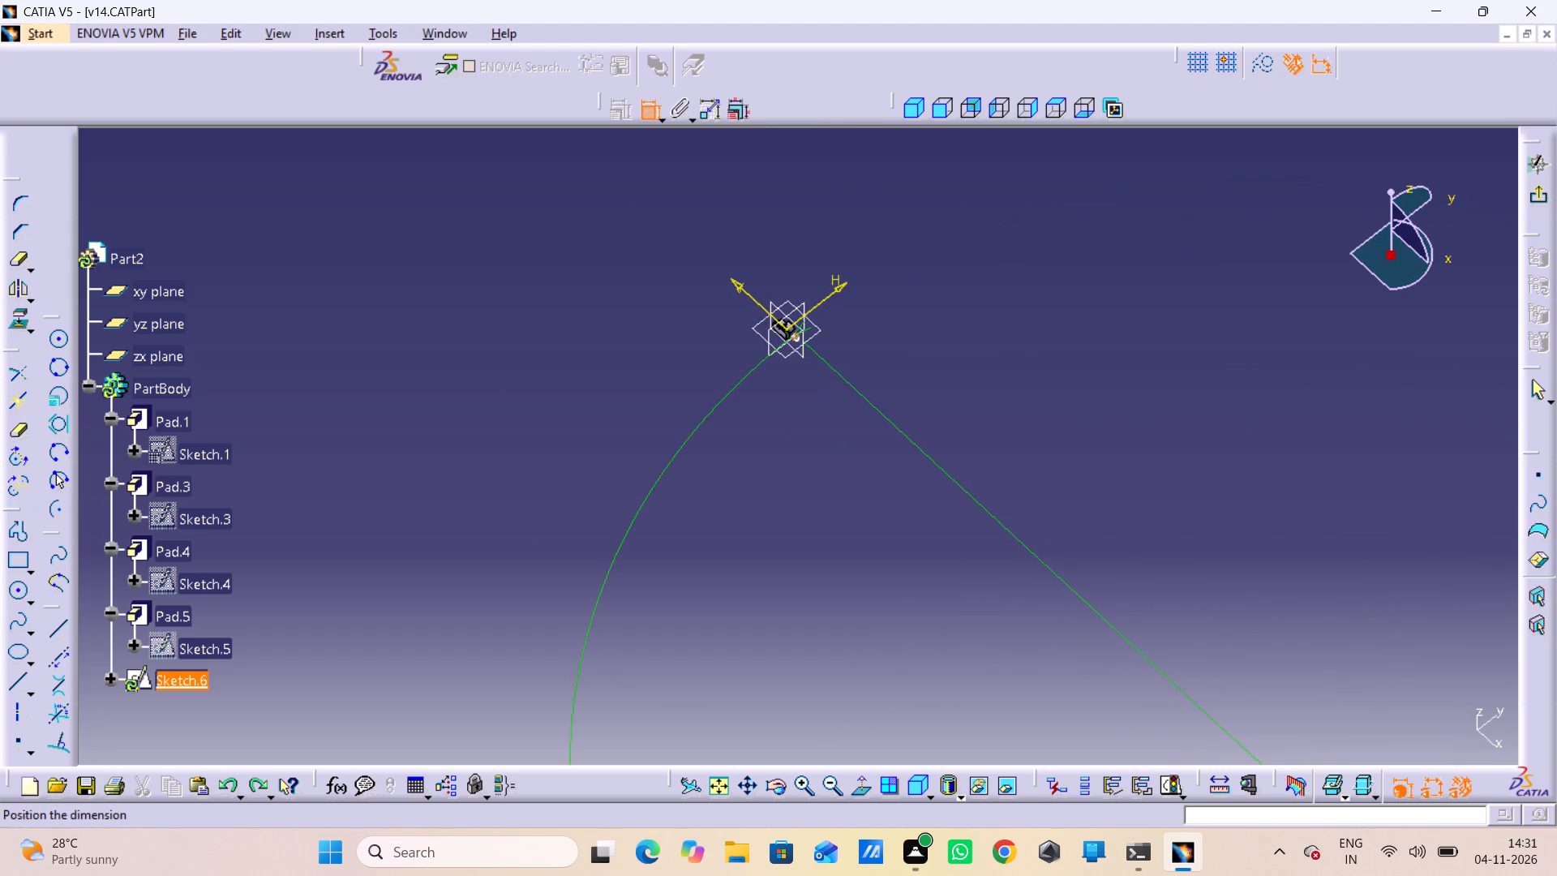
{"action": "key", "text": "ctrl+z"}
Restore a view normal to the sketch plane and enlarge the area around the part and lug sketch.
{"action": "middle_click_drag", "start_coordinate": [1044, 470], "coordinate": [1062, 346]}
{"action": "right_click_drag", "start_coordinate": [1054, 478], "coordinate": [1066, 458]}
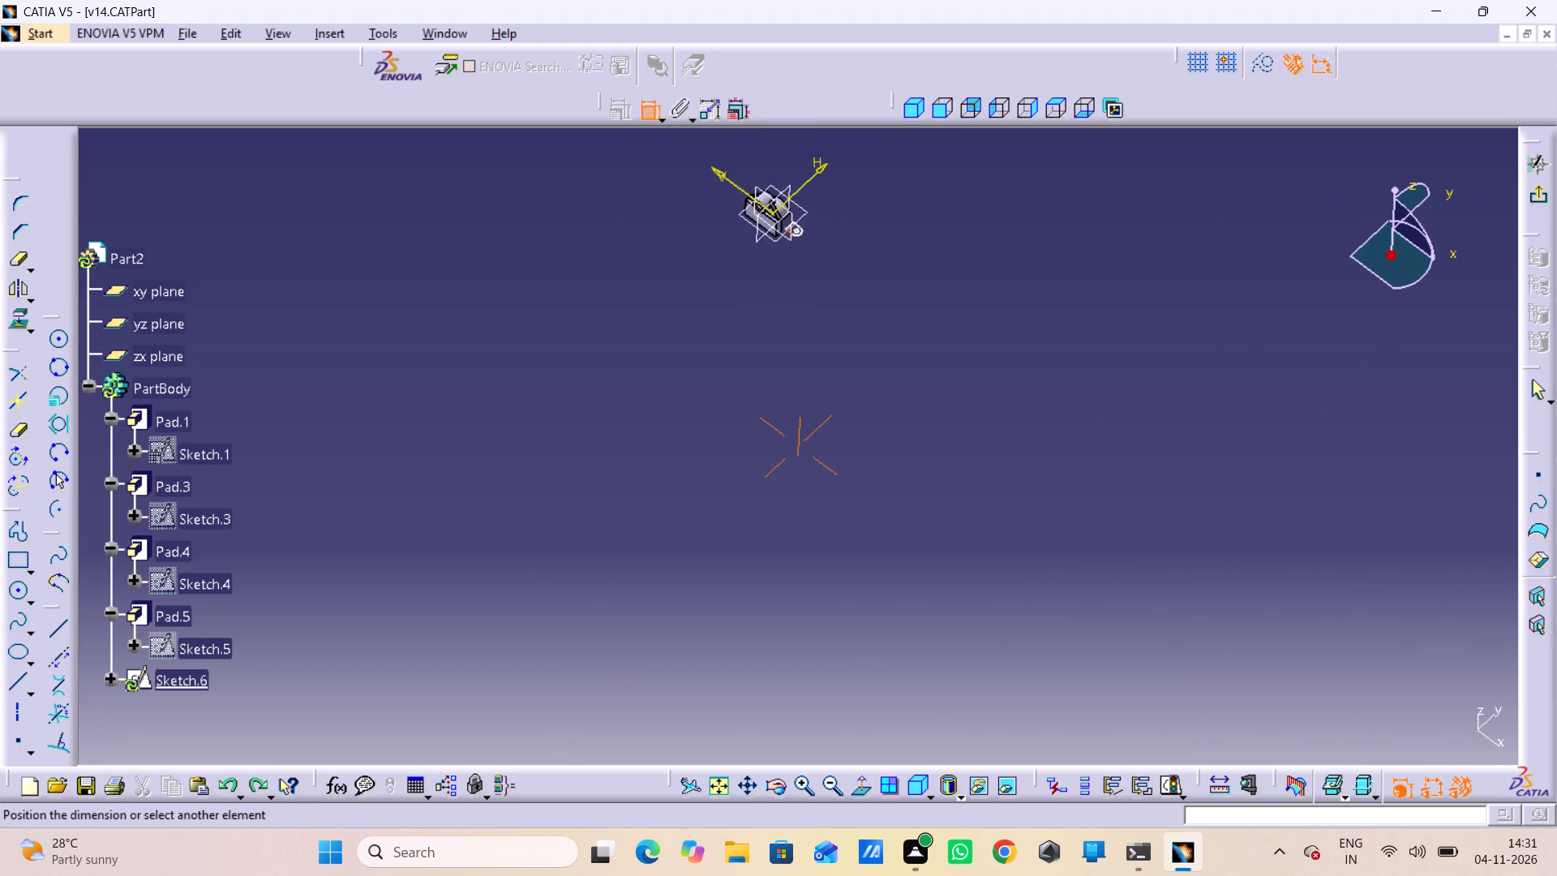
{"action": "middle_click_drag", "start_coordinate": [1062, 346], "coordinate": [946, 694]}
{"action": "middle_click_drag", "start_coordinate": [914, 556], "coordinate": [911, 294]}
{"action": "right_click_drag", "start_coordinate": [928, 556], "coordinate": [926, 341]}
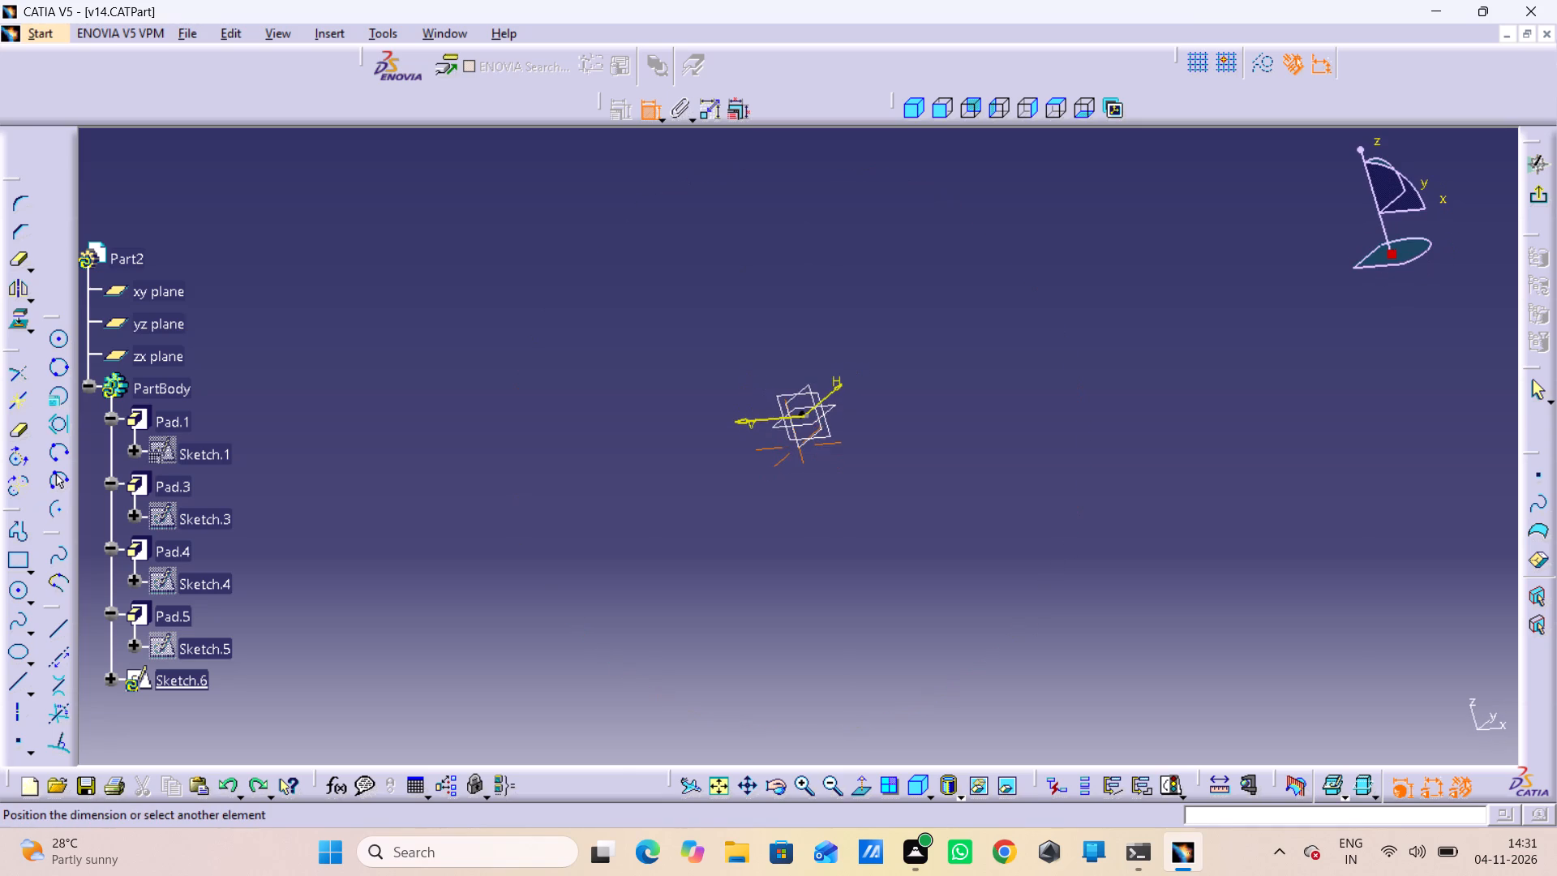
{"action": "middle_click_drag", "start_coordinate": [911, 294], "coordinate": [909, 298]}
{"action": "middle_click_drag", "start_coordinate": [930, 409], "coordinate": [842, 760]}
{"action": "right_click_drag", "start_coordinate": [936, 407], "coordinate": [846, 769]}
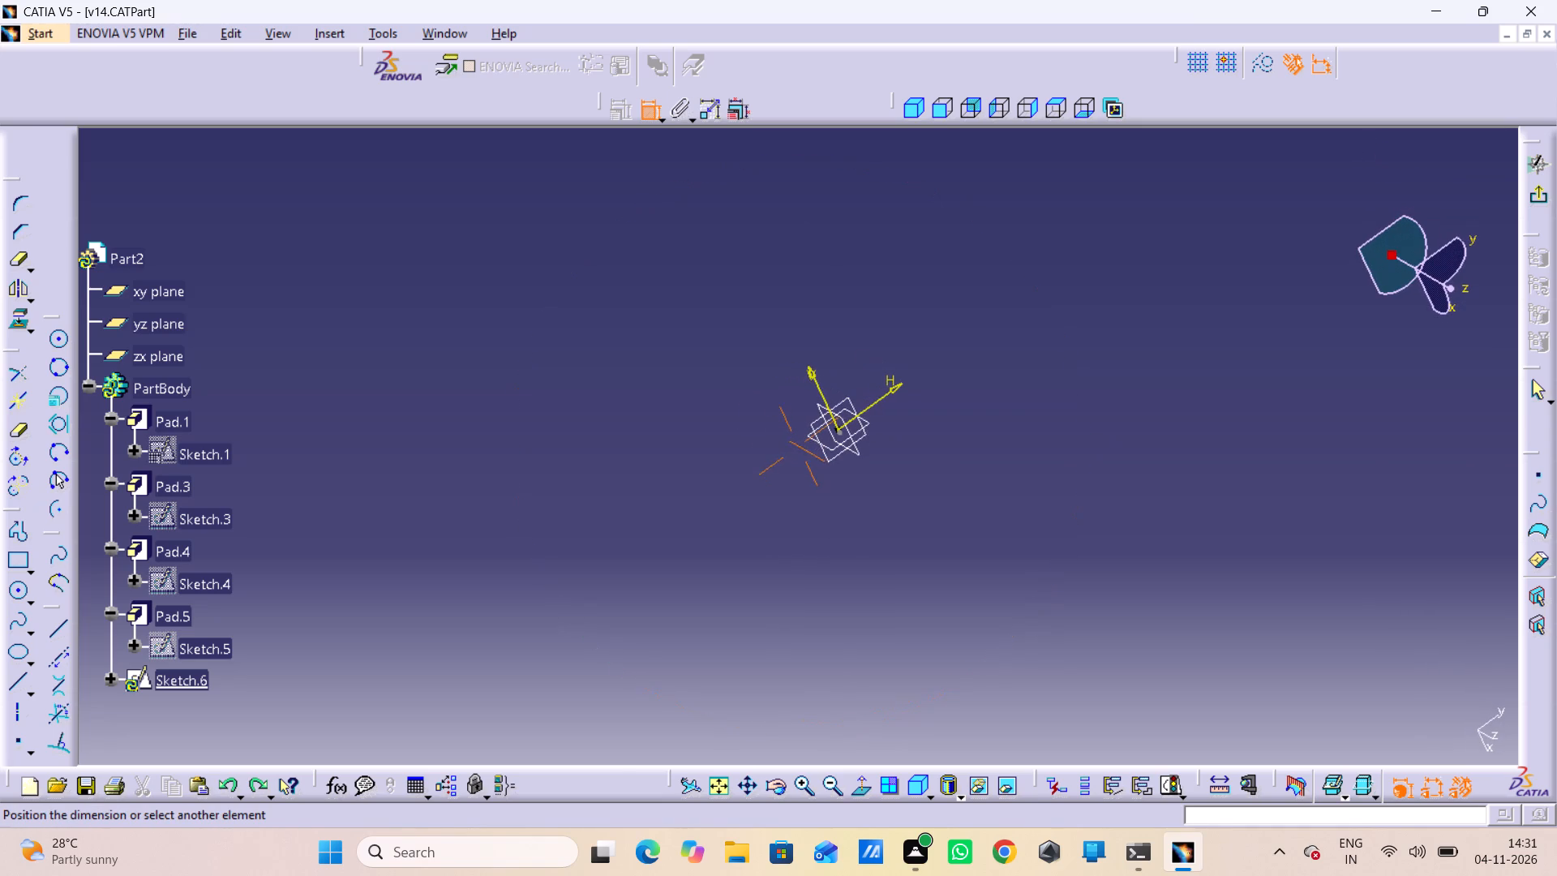
{"action": "left_click", "coordinate": [827, 787]}
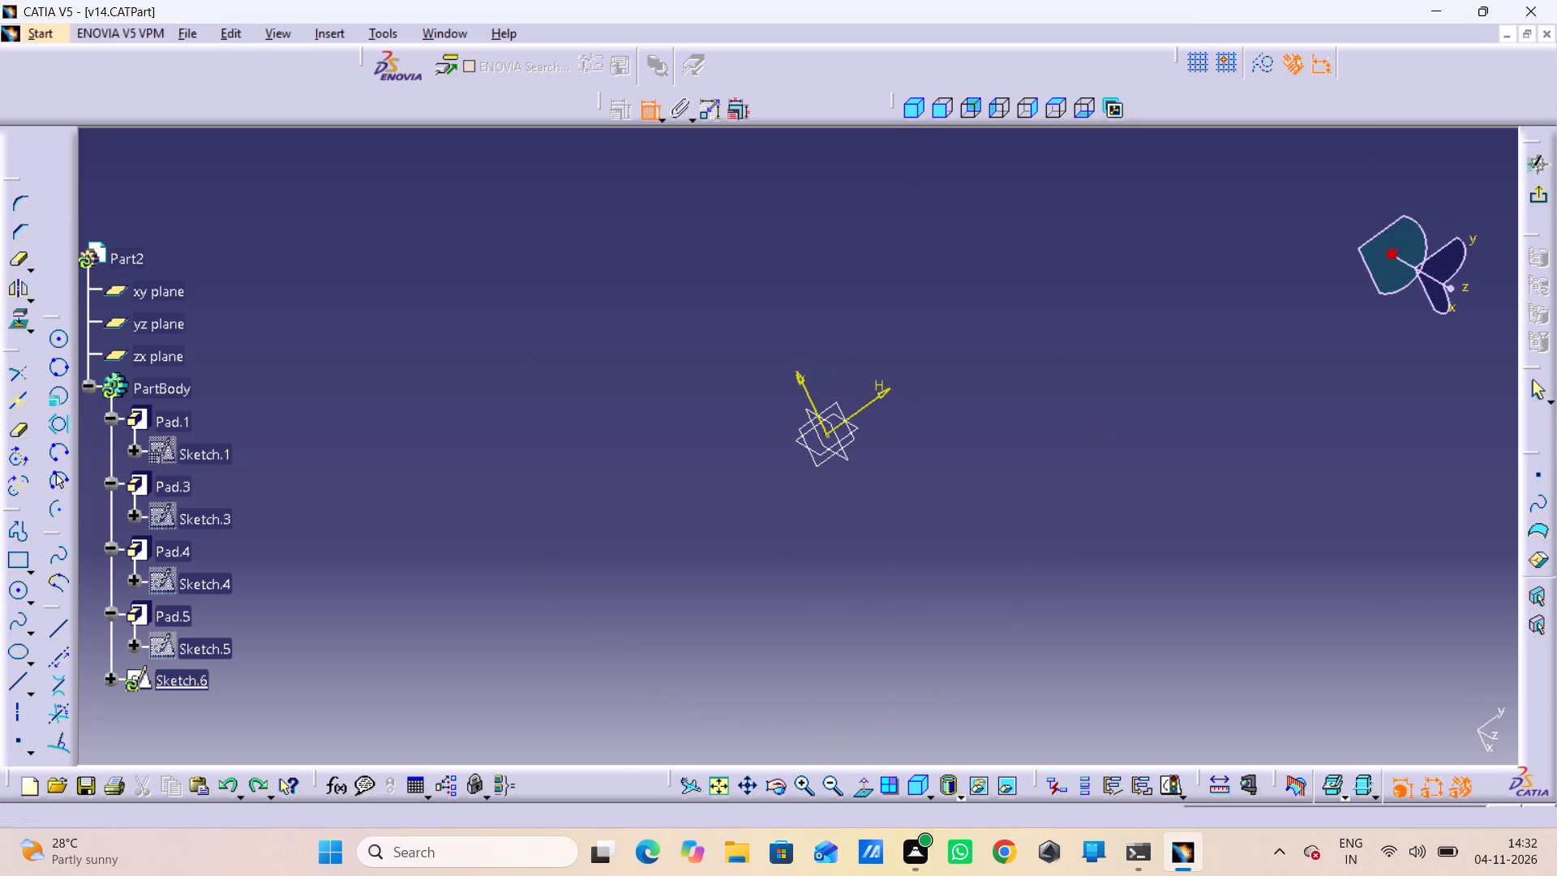
{"action": "left_click", "coordinate": [856, 794]}
{"action": "triple_click", "coordinate": [798, 787]}
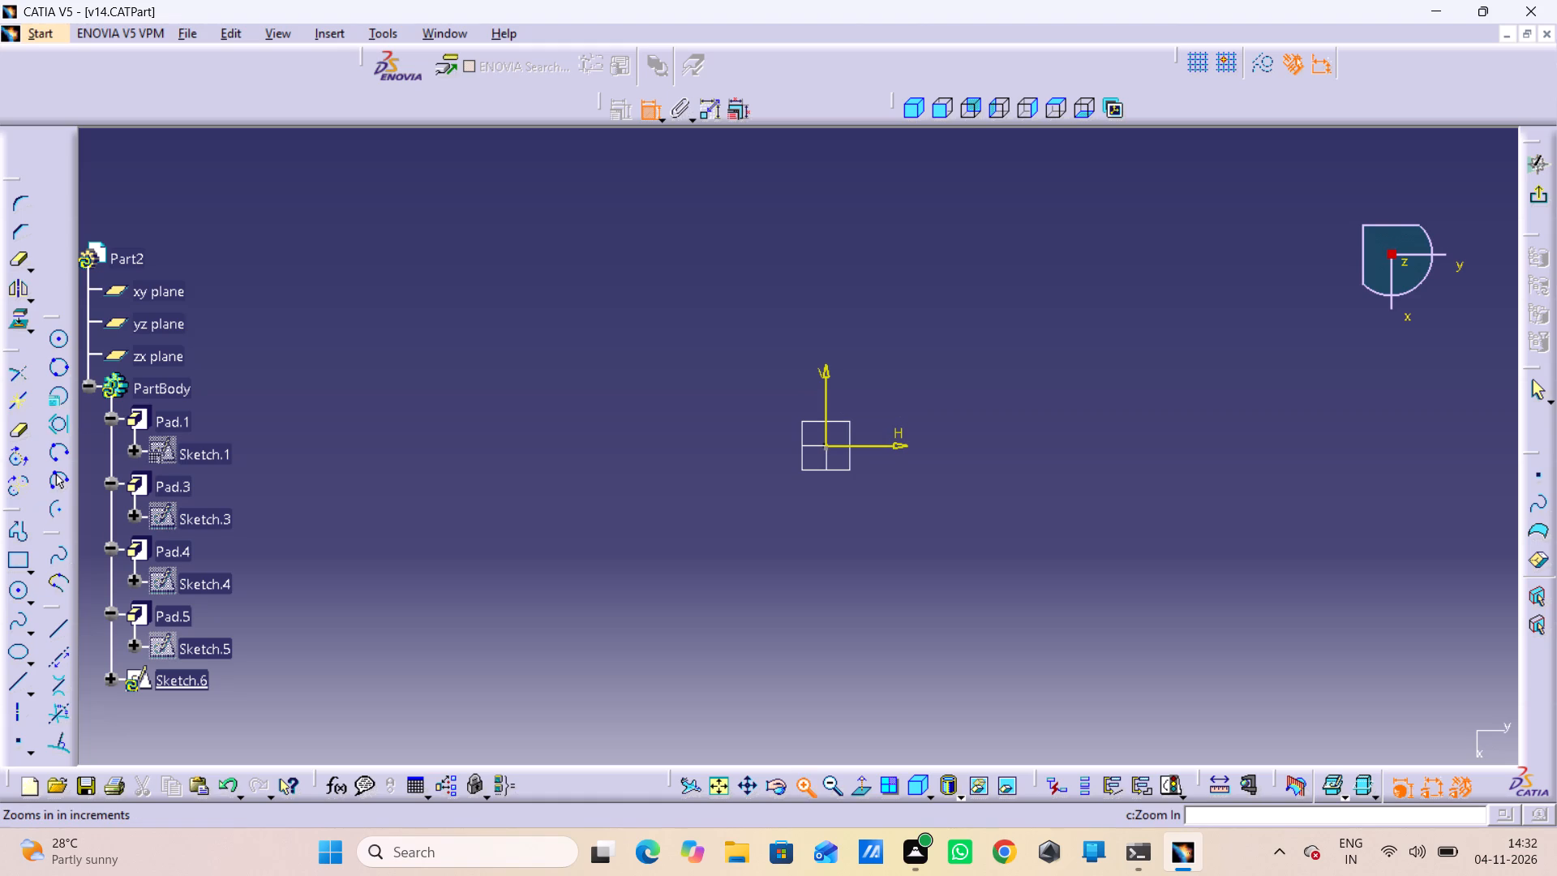
{"action": "left_click", "coordinate": [798, 787]}
{"action": "triple_click", "coordinate": [798, 787]}
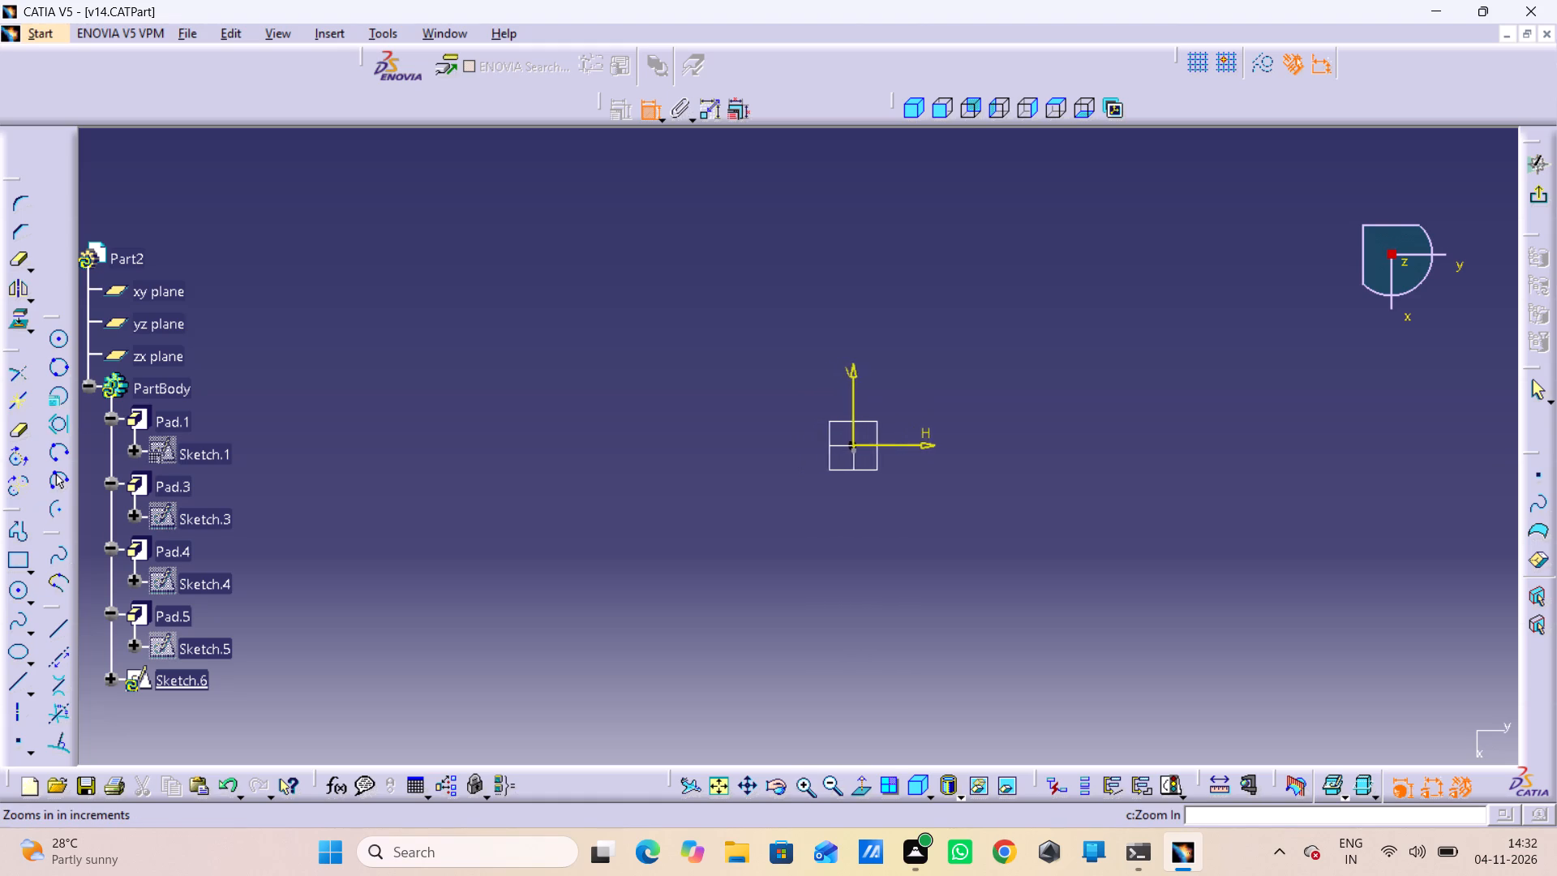
{"action": "triple_click", "coordinate": [798, 787]}
{"action": "triple_click", "coordinate": [798, 787]}
{"action": "triple_click", "coordinate": [798, 787]}
{"action": "triple_click", "coordinate": [798, 787]}
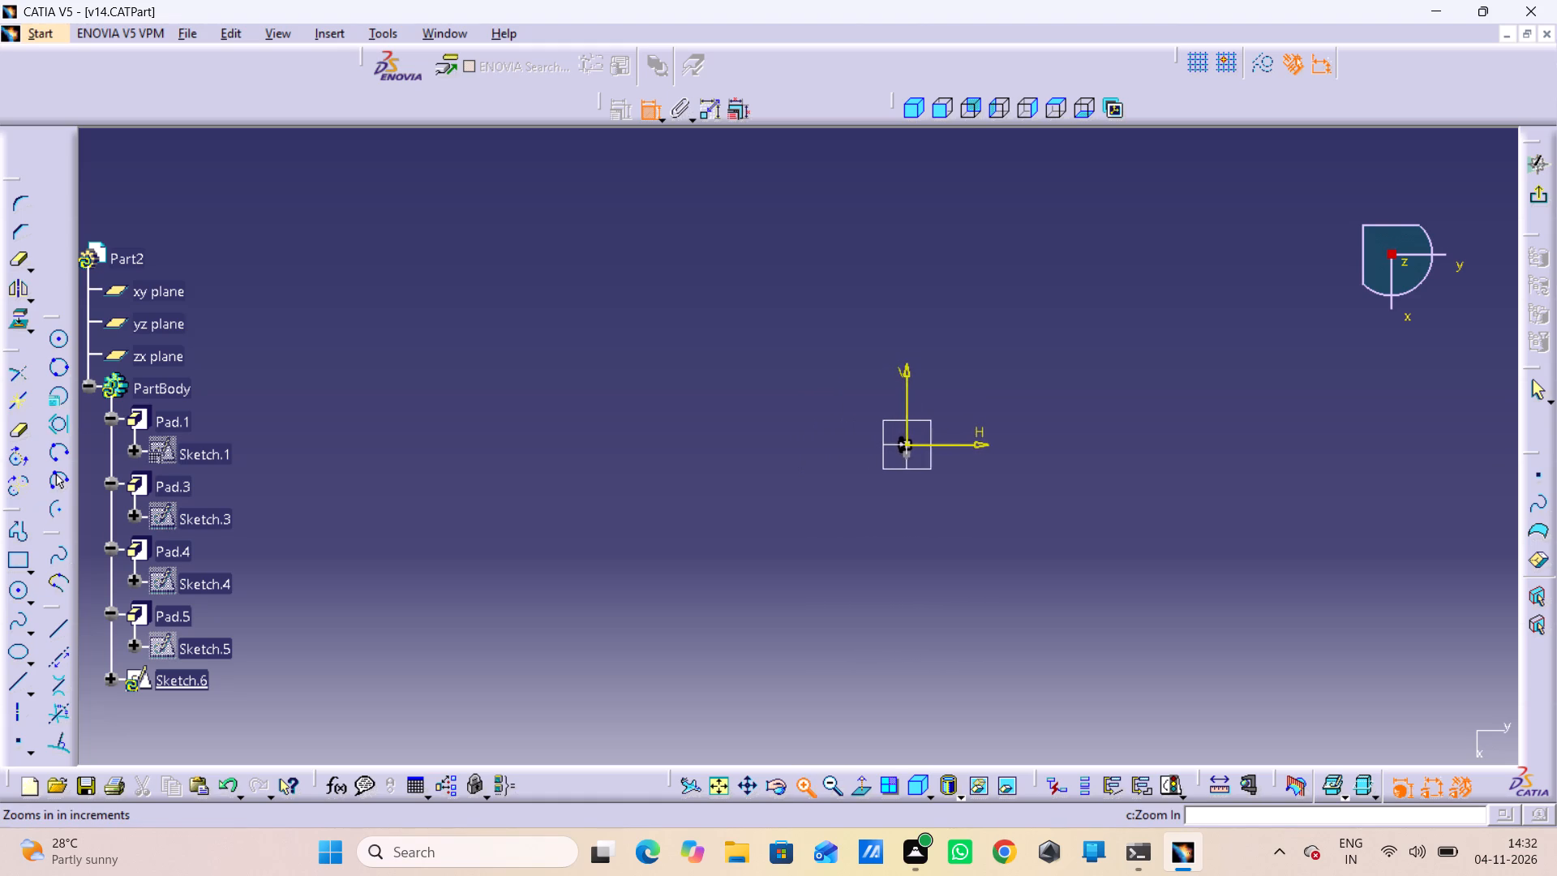
{"action": "double_click", "coordinate": [798, 787]}
{"action": "triple_click", "coordinate": [792, 787]}
{"action": "triple_click", "coordinate": [790, 787]}
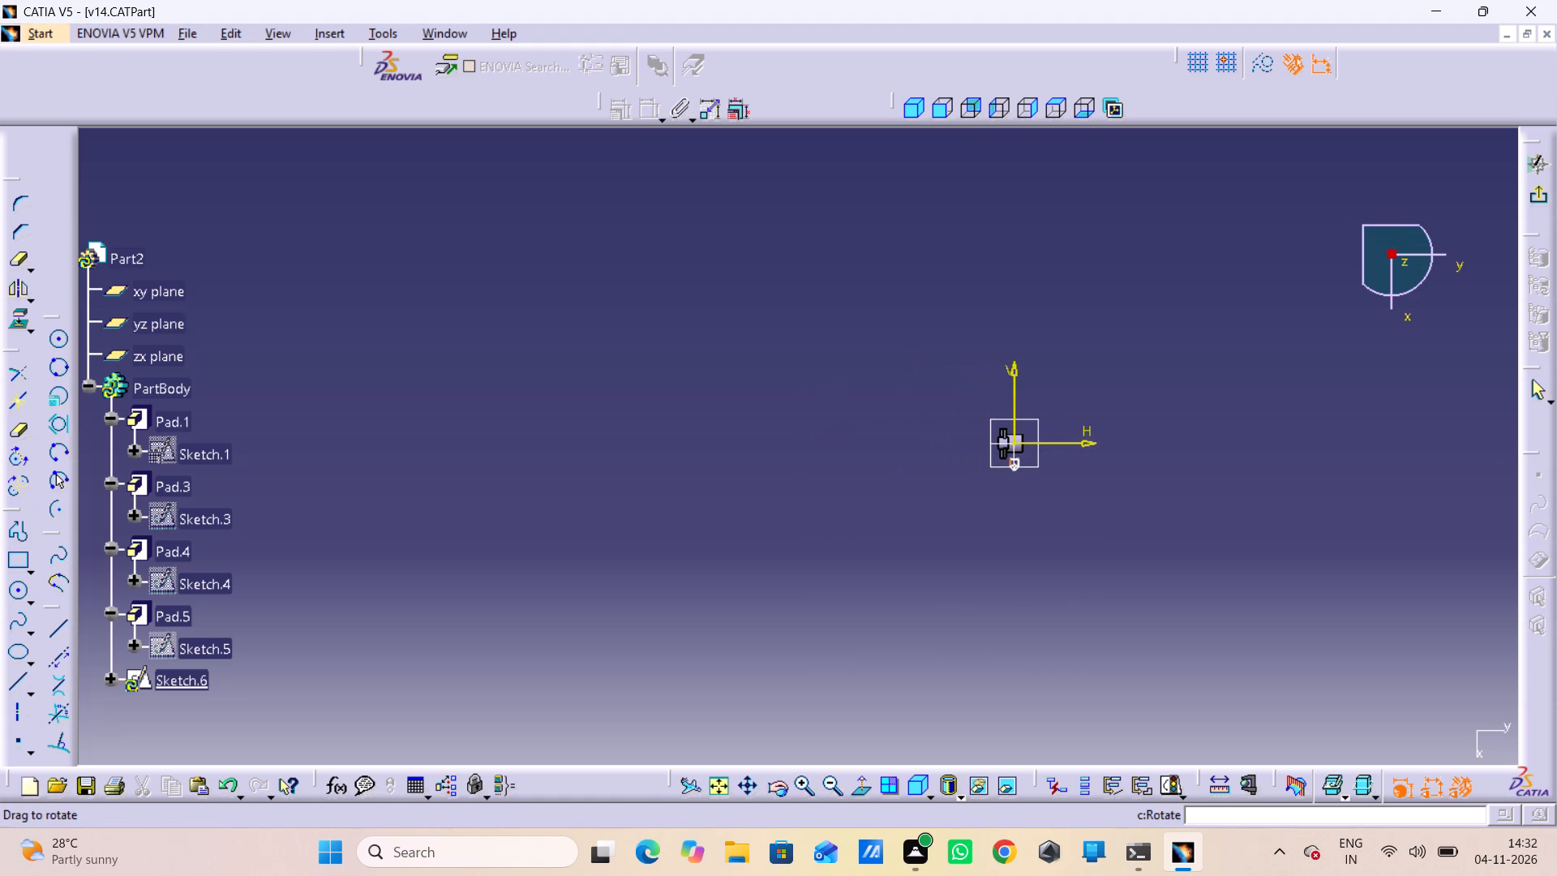
{"action": "left_click", "coordinate": [788, 787]}
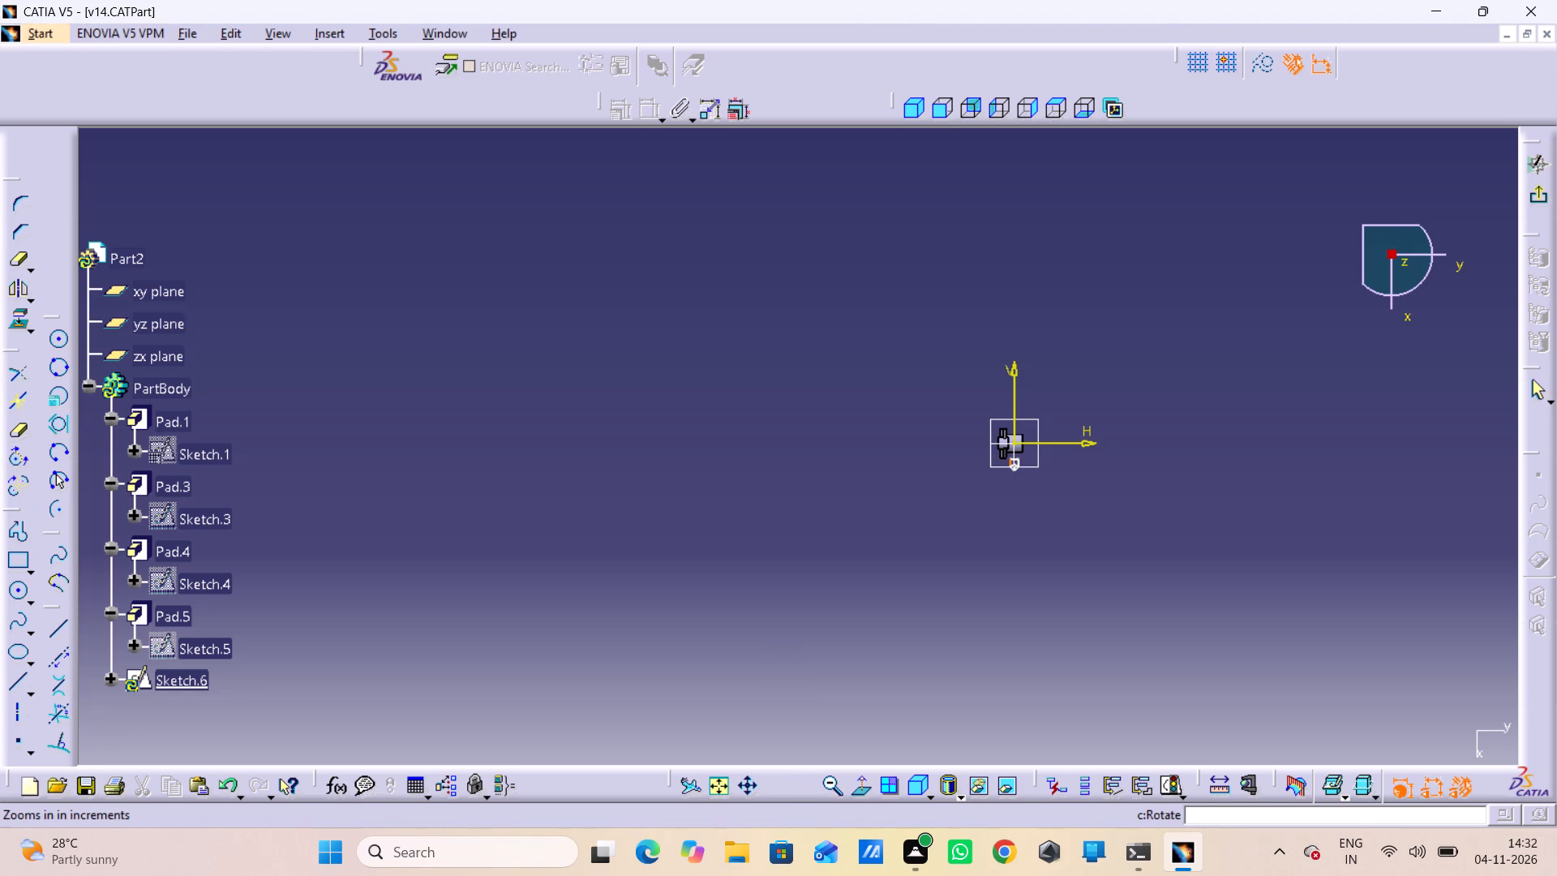
{"action": "triple_click", "coordinate": [812, 783]}
{"action": "triple_click", "coordinate": [812, 783]}
{"action": "triple_click", "coordinate": [811, 783]}
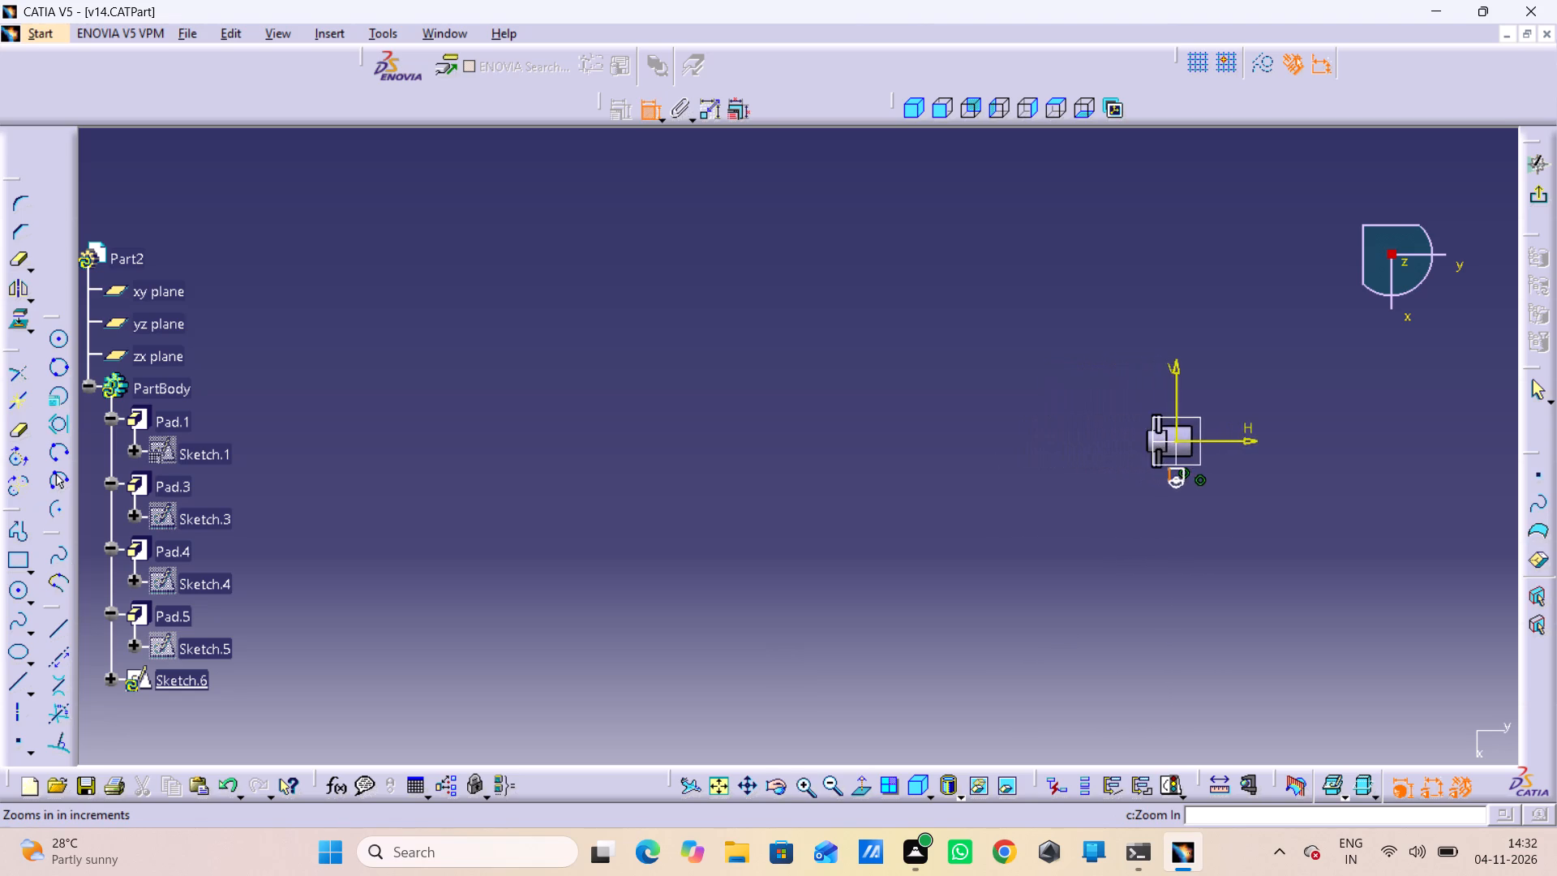
{"action": "triple_click", "coordinate": [811, 783]}
{"action": "double_click", "coordinate": [811, 783]}
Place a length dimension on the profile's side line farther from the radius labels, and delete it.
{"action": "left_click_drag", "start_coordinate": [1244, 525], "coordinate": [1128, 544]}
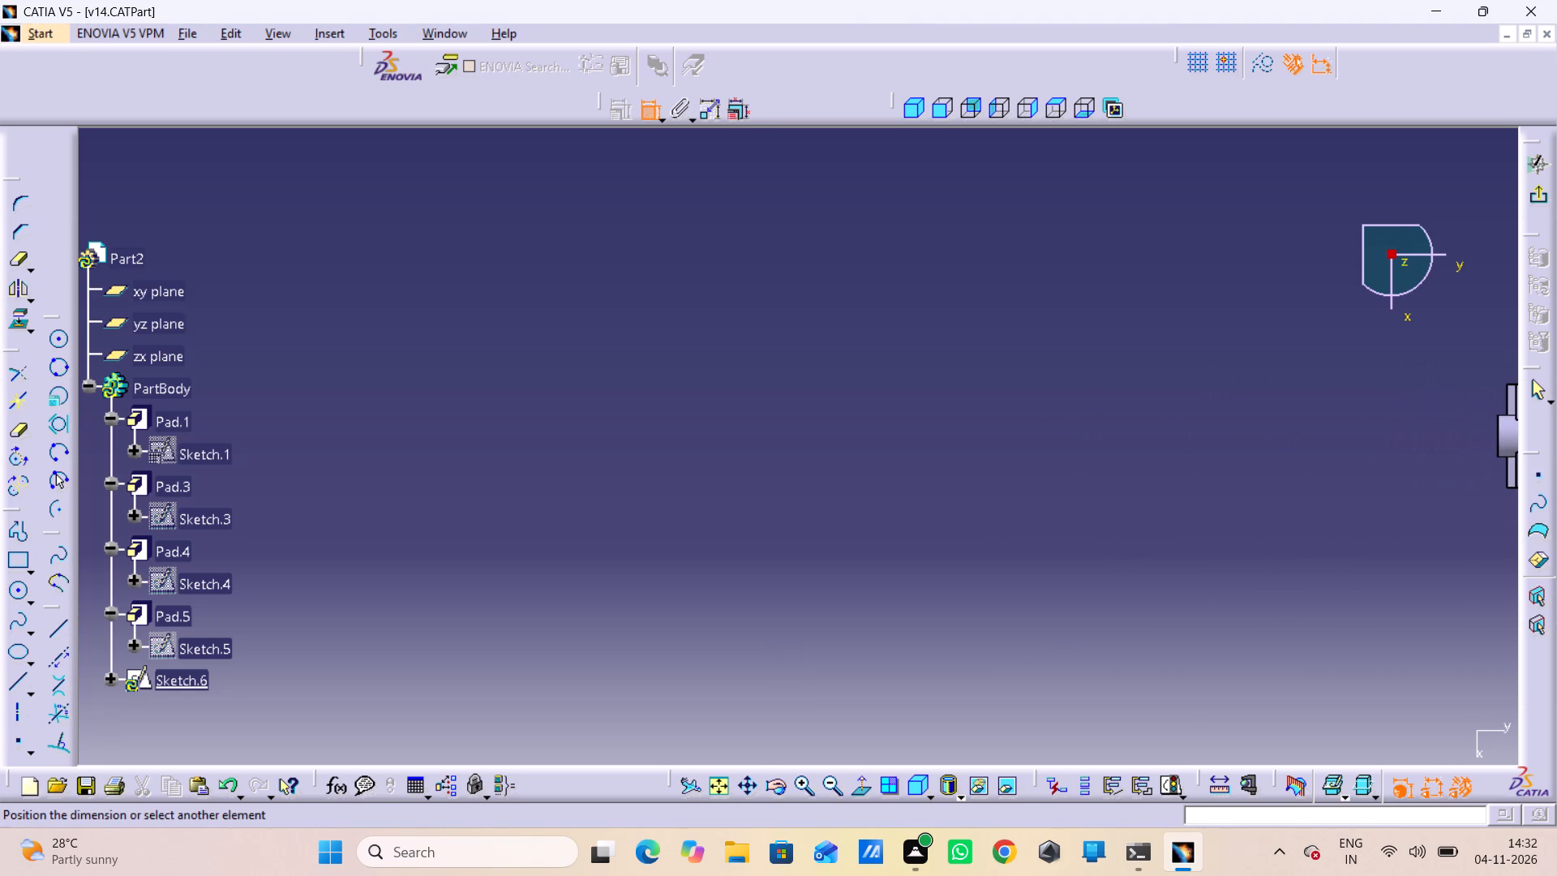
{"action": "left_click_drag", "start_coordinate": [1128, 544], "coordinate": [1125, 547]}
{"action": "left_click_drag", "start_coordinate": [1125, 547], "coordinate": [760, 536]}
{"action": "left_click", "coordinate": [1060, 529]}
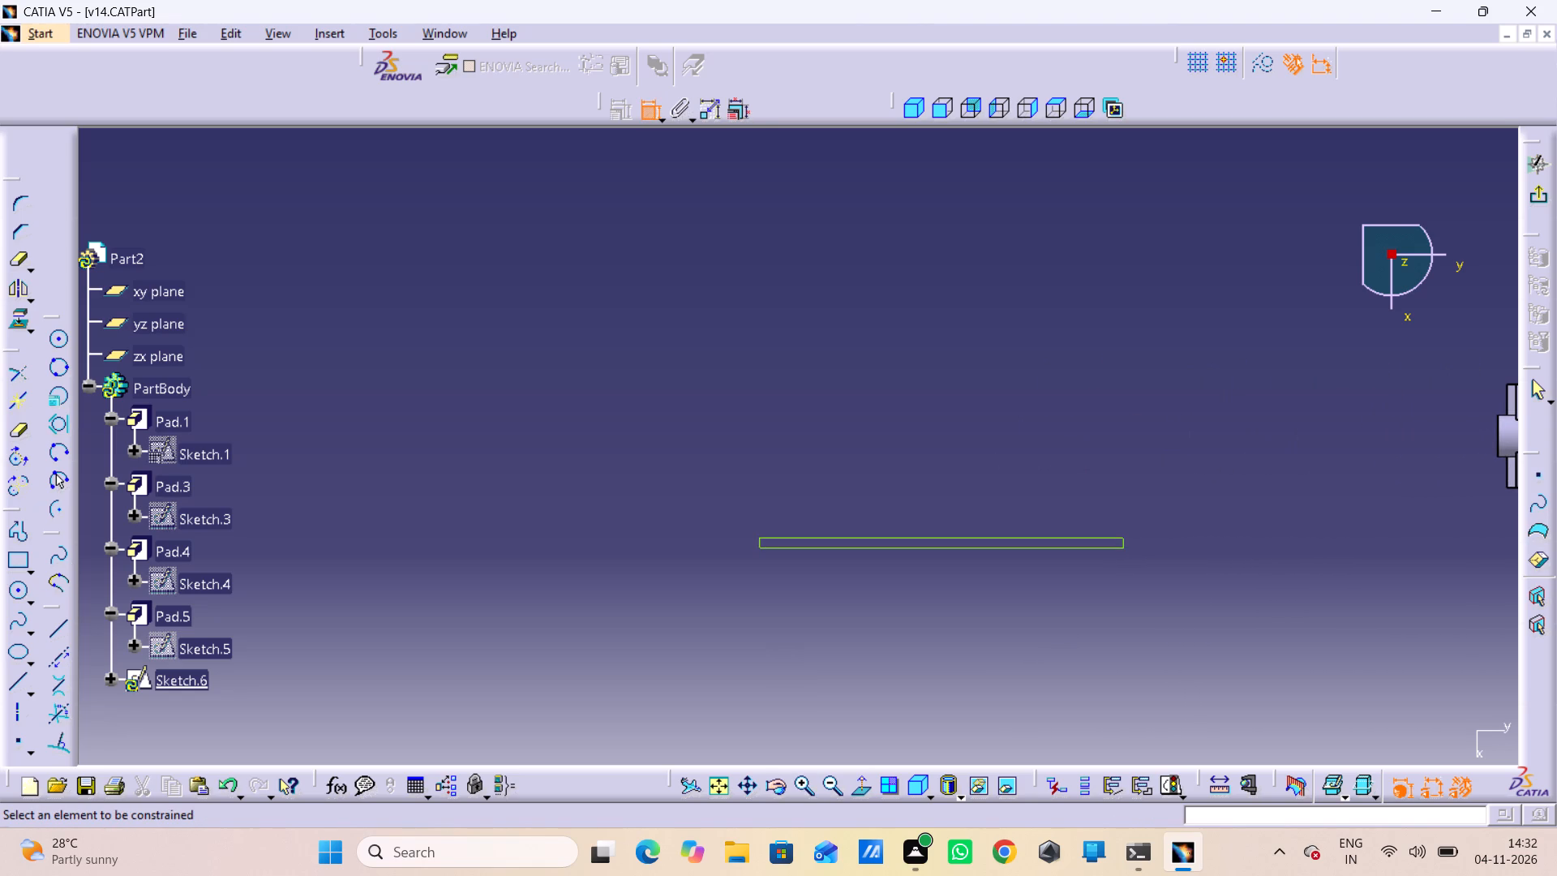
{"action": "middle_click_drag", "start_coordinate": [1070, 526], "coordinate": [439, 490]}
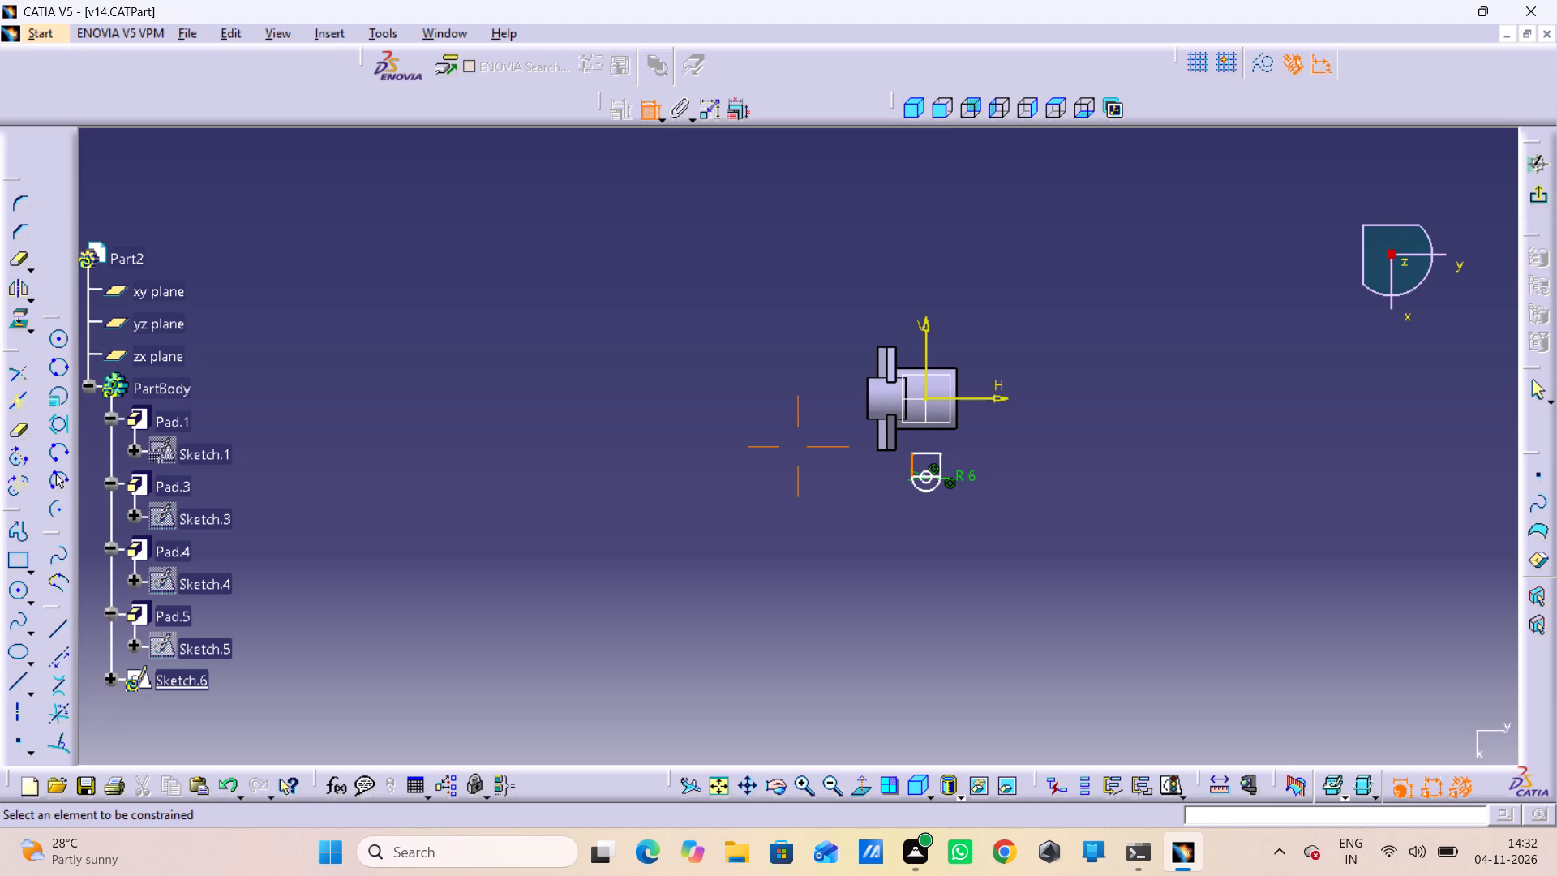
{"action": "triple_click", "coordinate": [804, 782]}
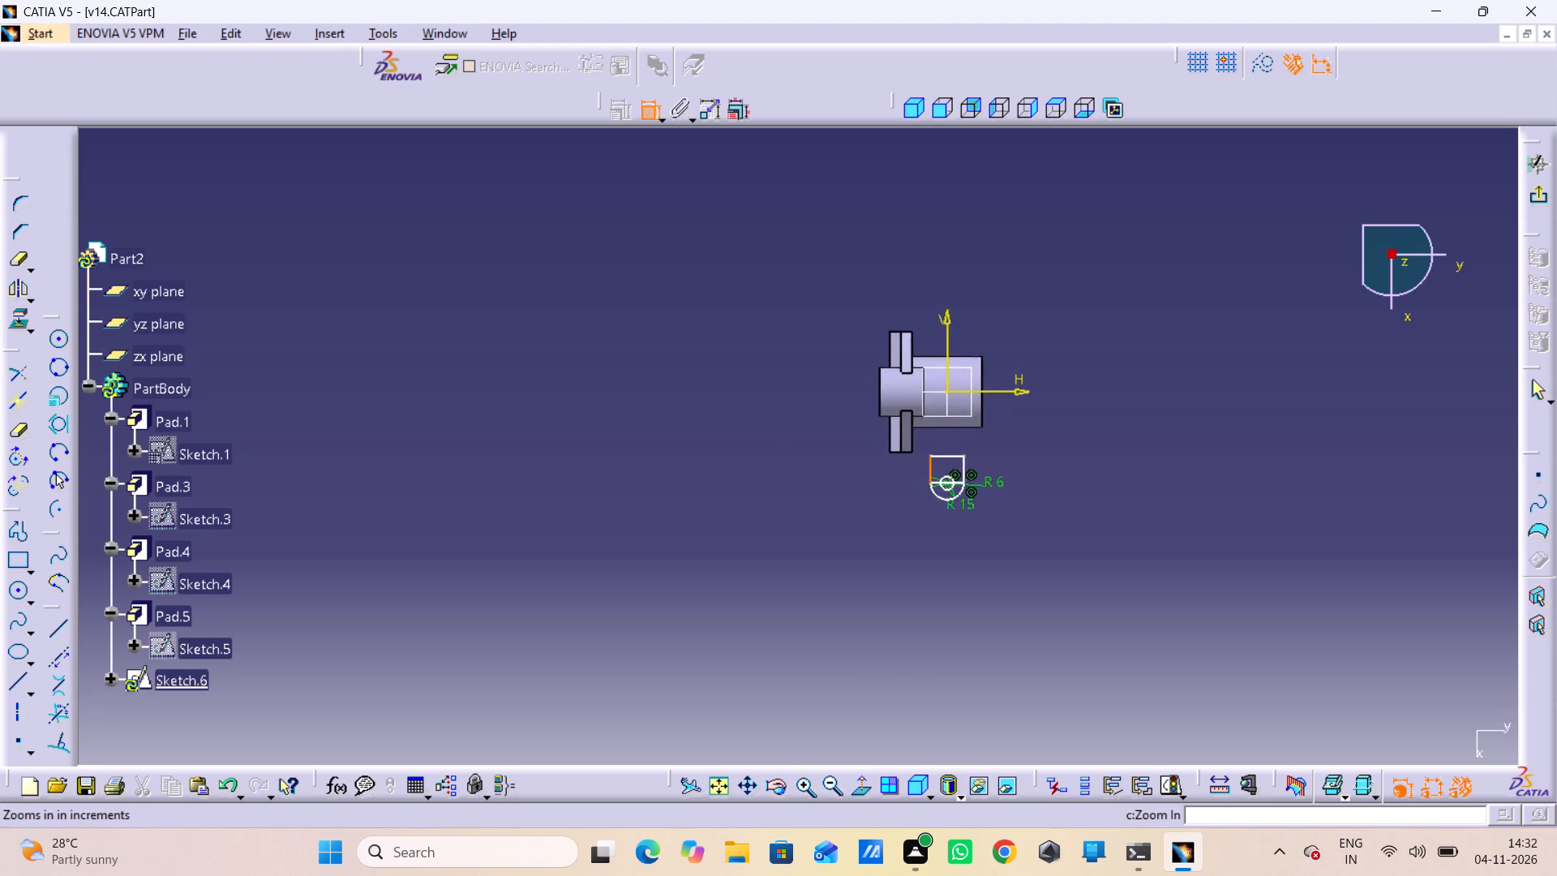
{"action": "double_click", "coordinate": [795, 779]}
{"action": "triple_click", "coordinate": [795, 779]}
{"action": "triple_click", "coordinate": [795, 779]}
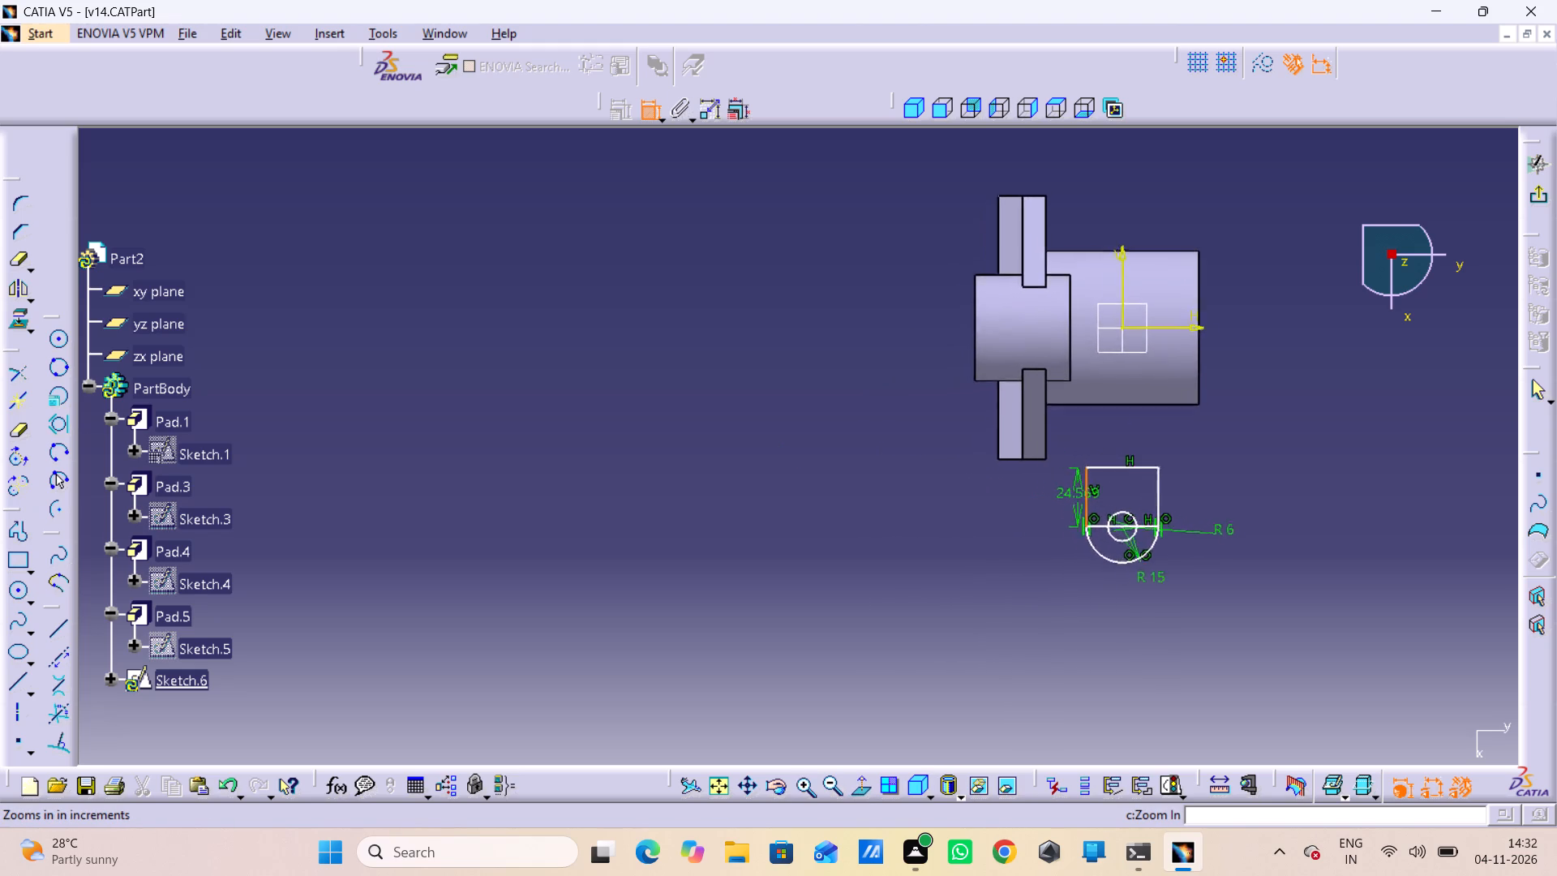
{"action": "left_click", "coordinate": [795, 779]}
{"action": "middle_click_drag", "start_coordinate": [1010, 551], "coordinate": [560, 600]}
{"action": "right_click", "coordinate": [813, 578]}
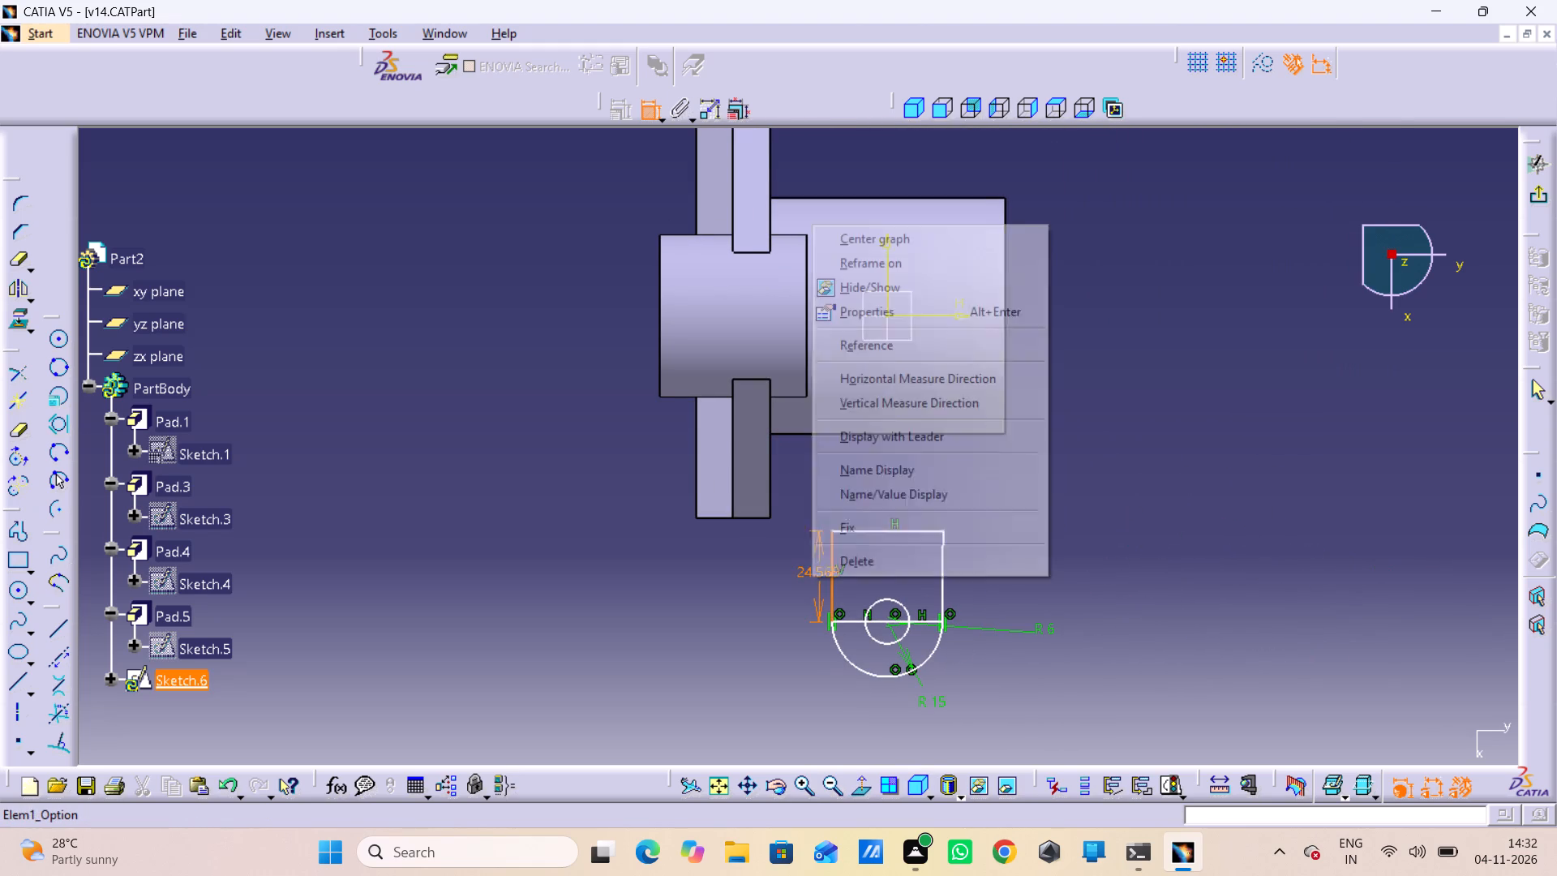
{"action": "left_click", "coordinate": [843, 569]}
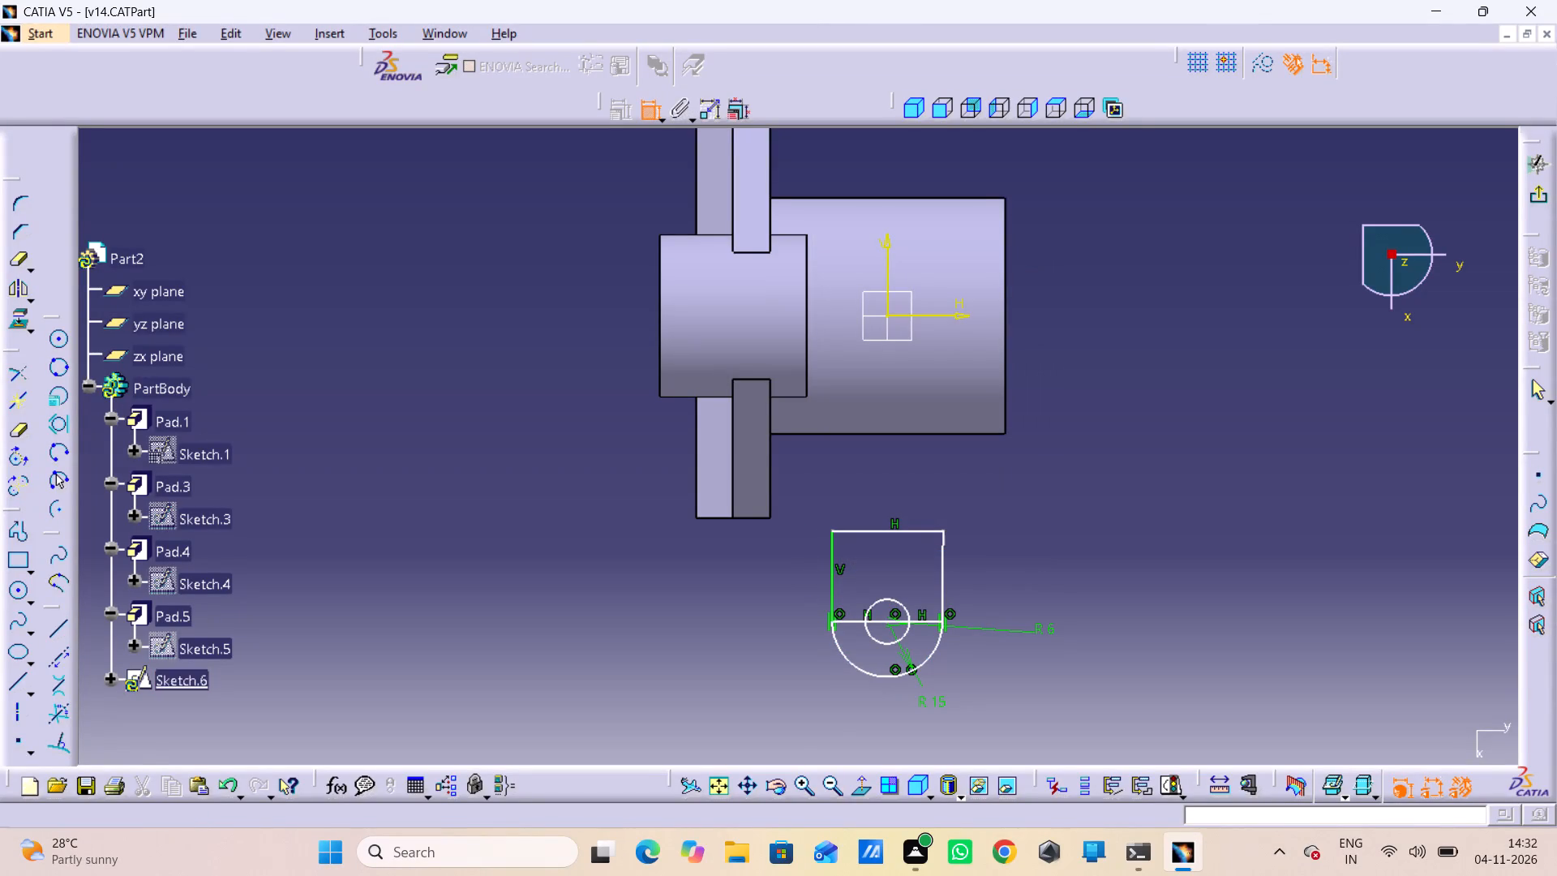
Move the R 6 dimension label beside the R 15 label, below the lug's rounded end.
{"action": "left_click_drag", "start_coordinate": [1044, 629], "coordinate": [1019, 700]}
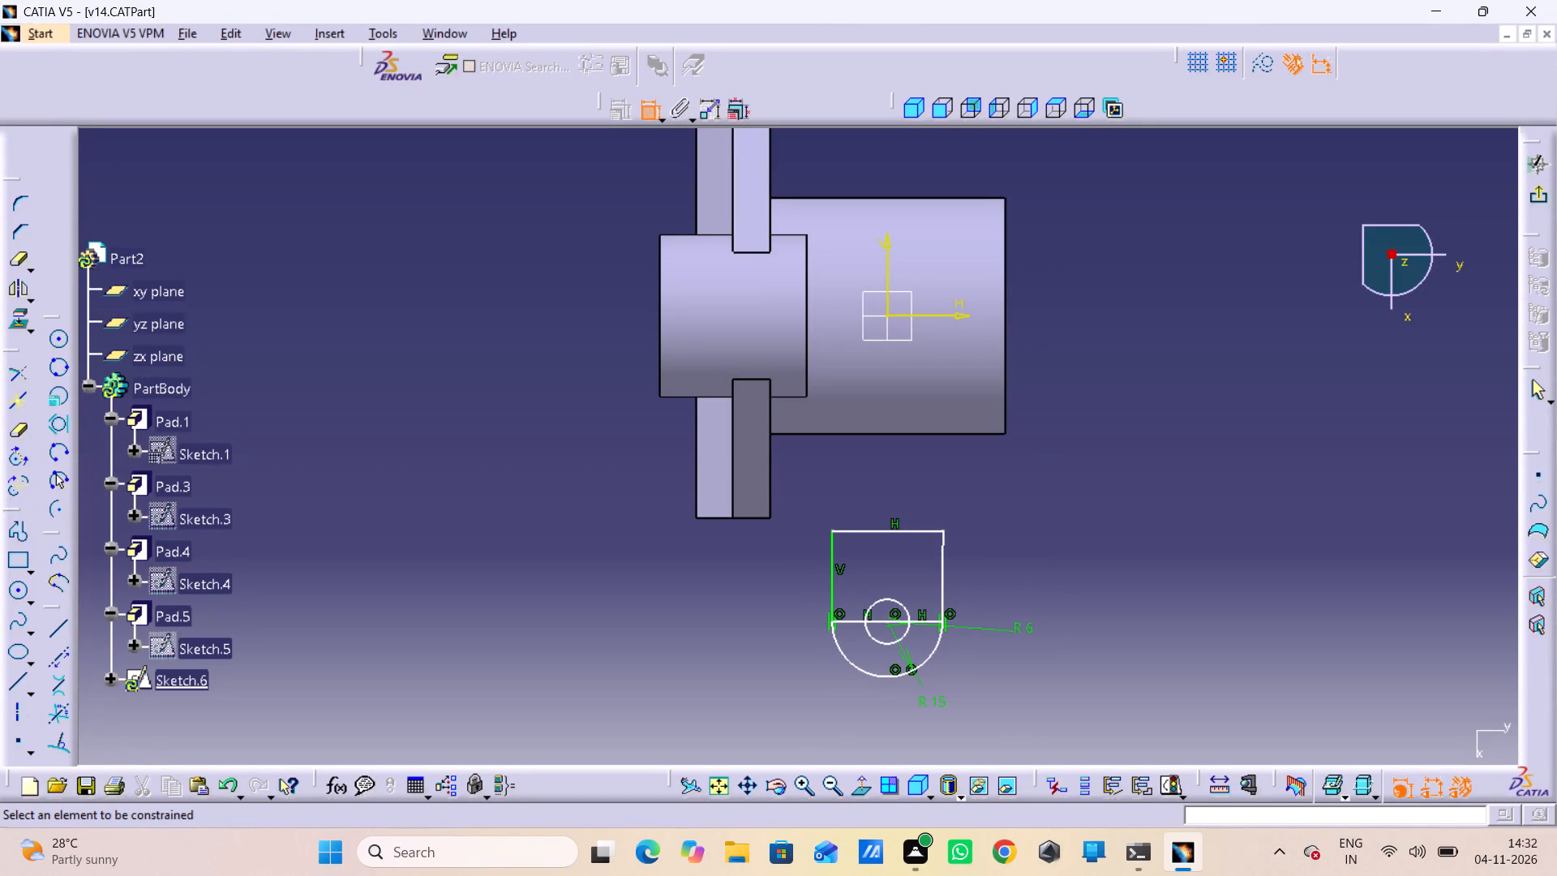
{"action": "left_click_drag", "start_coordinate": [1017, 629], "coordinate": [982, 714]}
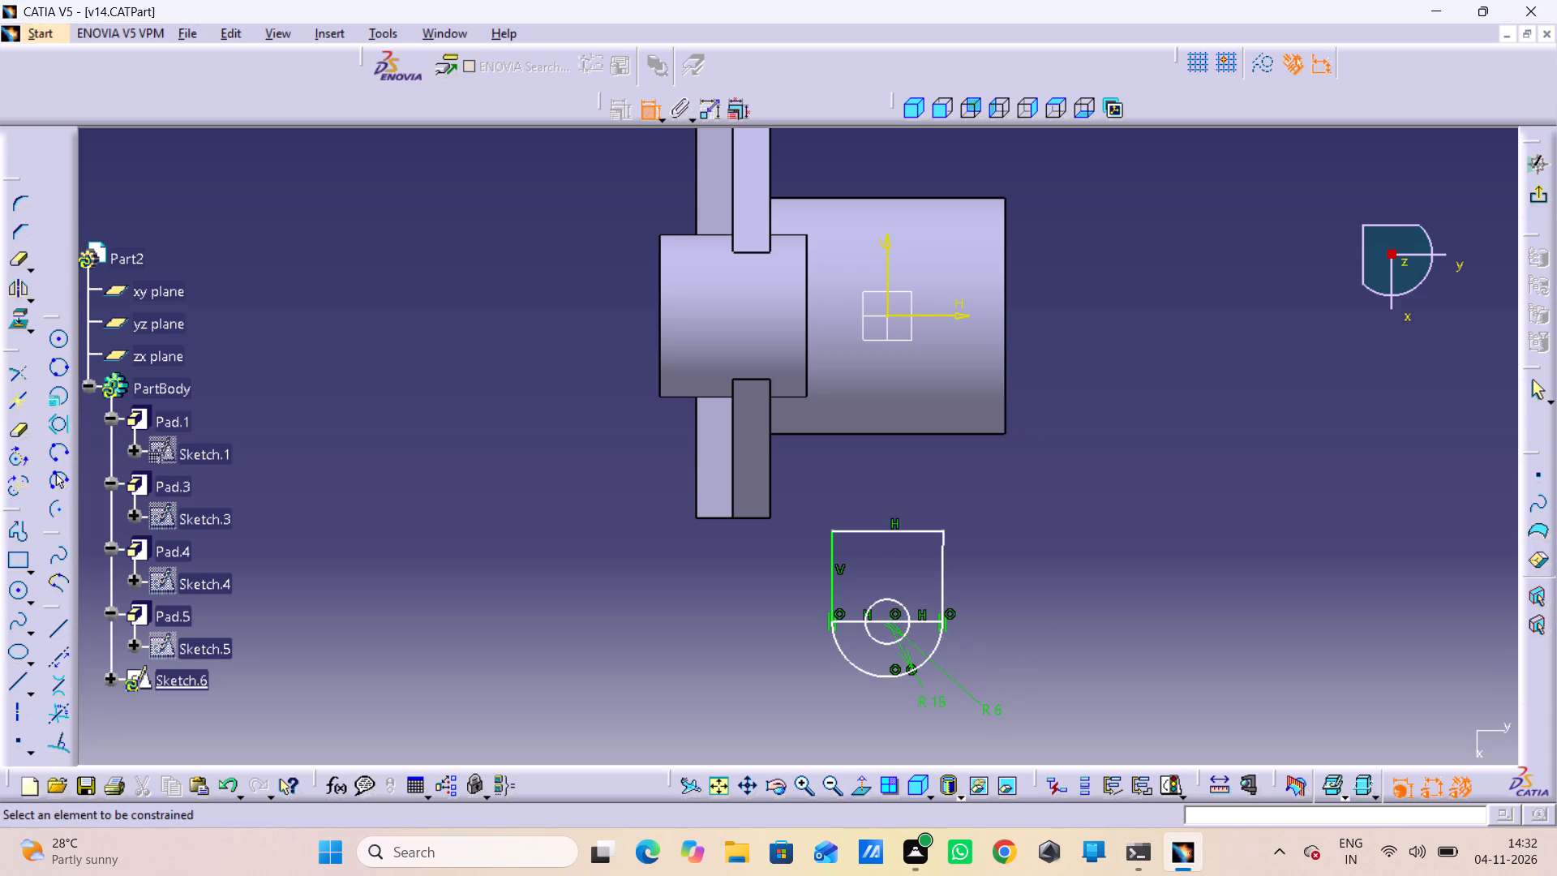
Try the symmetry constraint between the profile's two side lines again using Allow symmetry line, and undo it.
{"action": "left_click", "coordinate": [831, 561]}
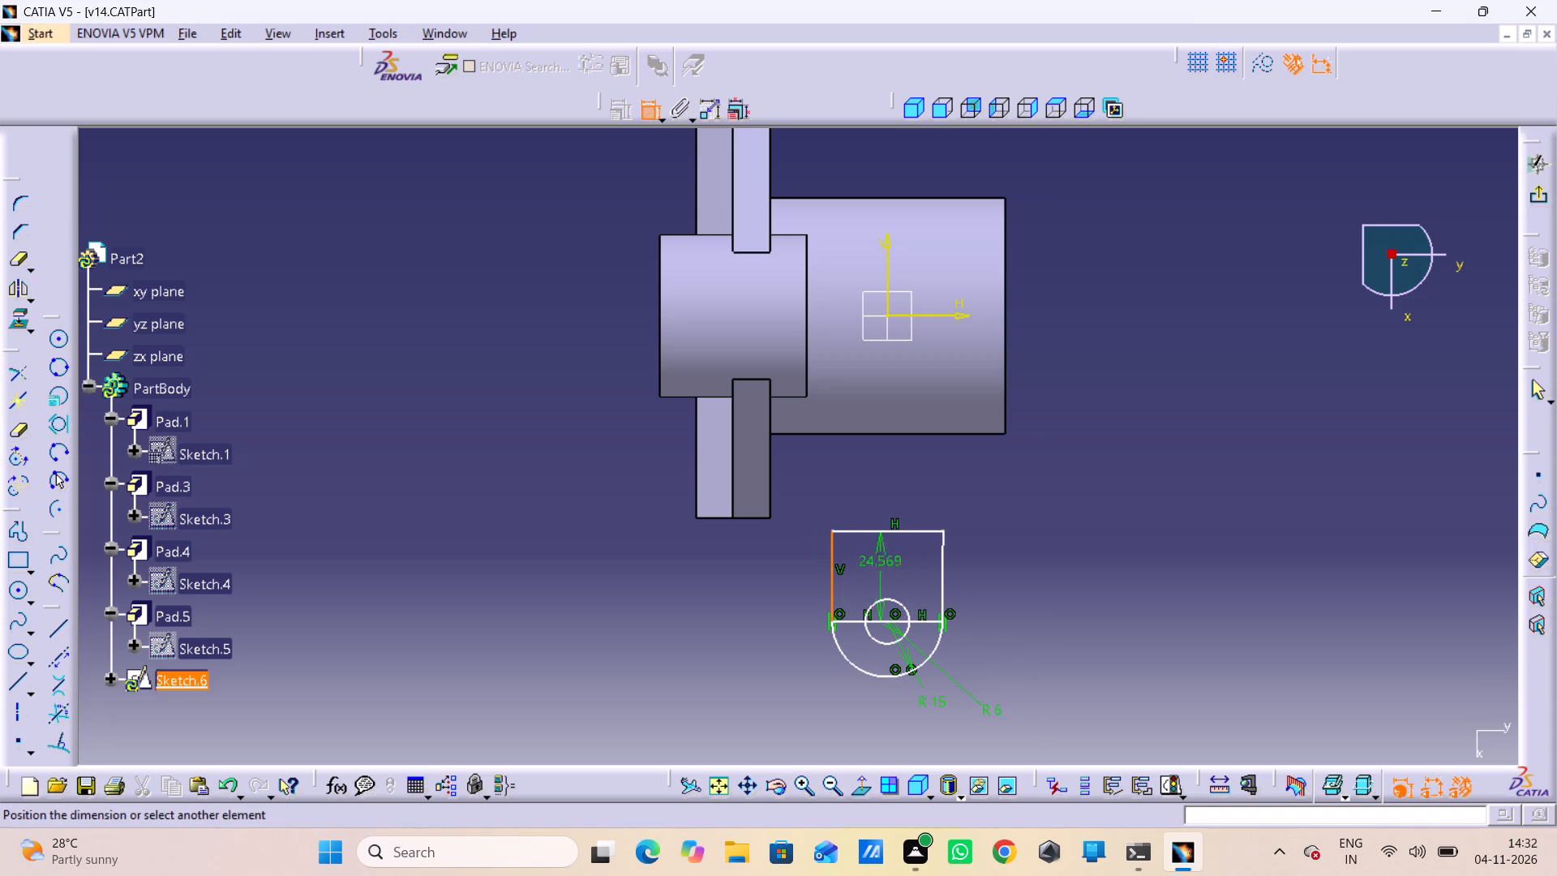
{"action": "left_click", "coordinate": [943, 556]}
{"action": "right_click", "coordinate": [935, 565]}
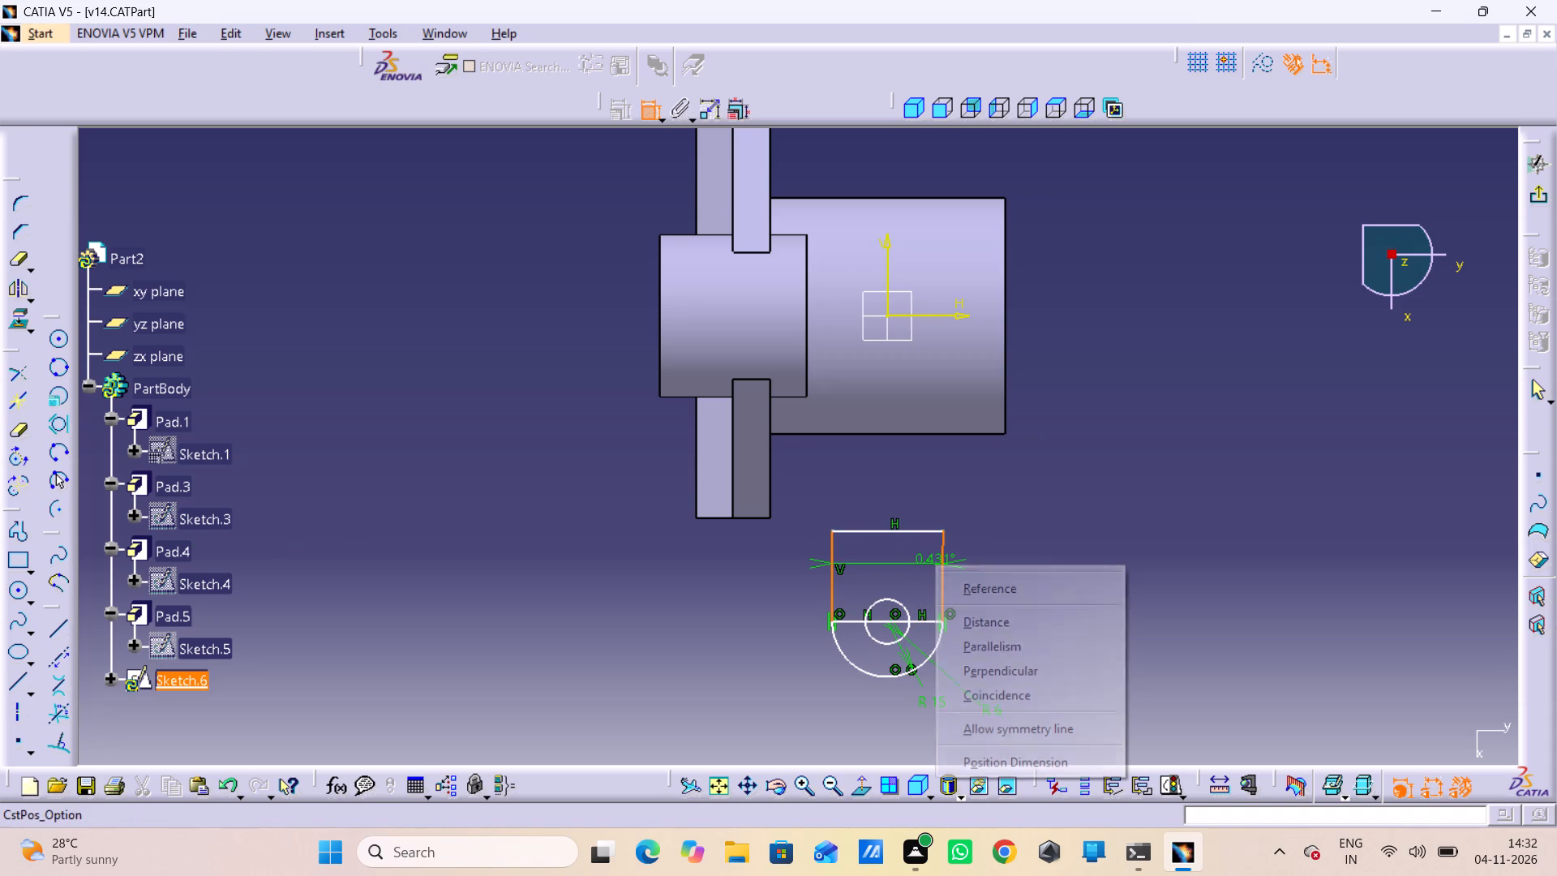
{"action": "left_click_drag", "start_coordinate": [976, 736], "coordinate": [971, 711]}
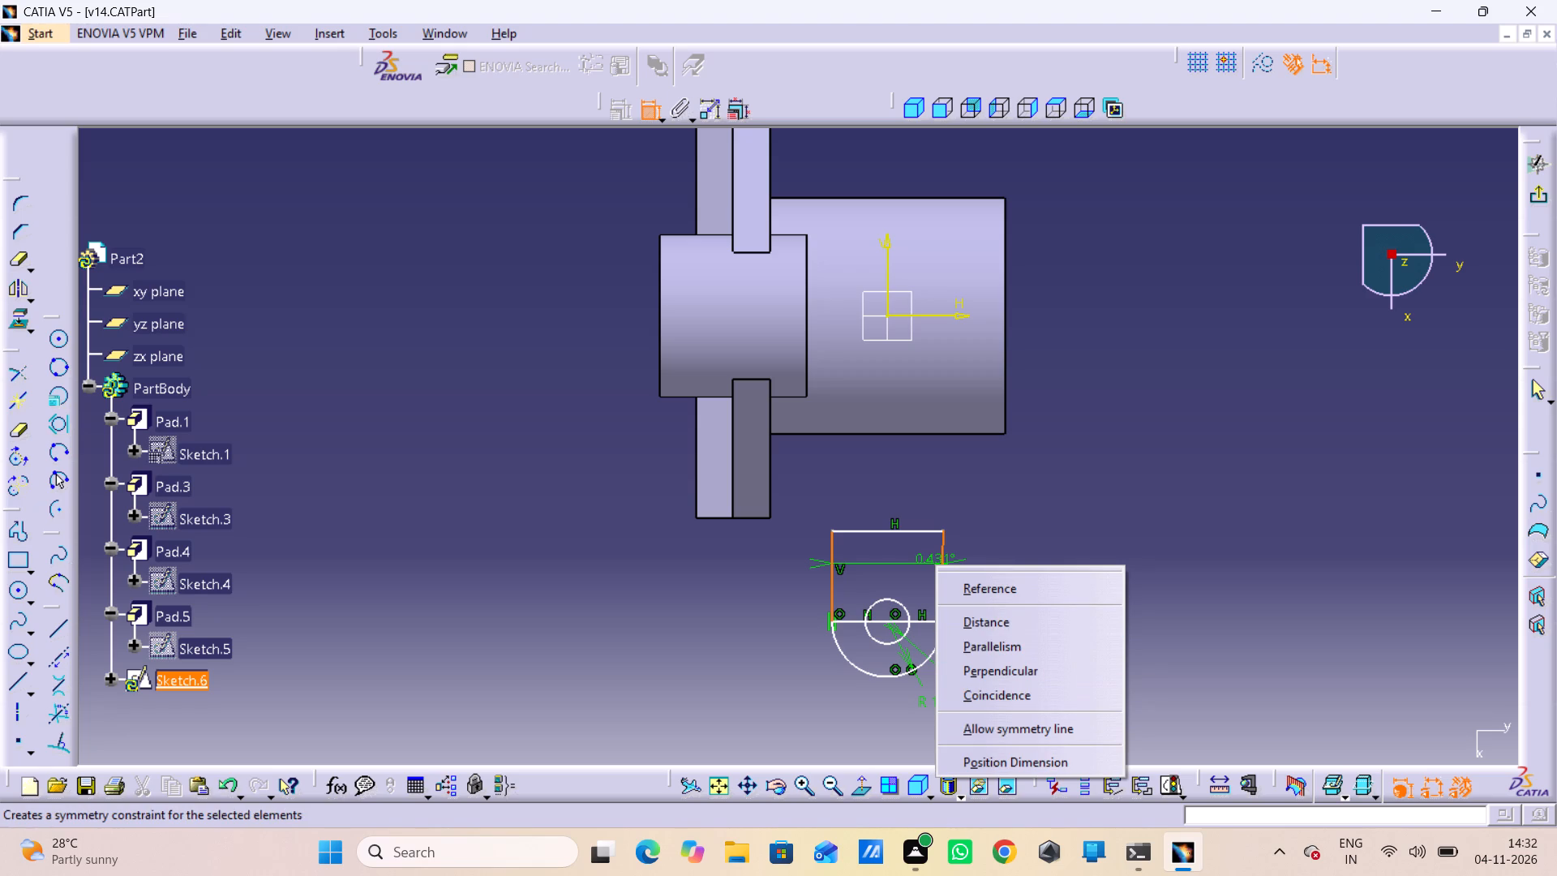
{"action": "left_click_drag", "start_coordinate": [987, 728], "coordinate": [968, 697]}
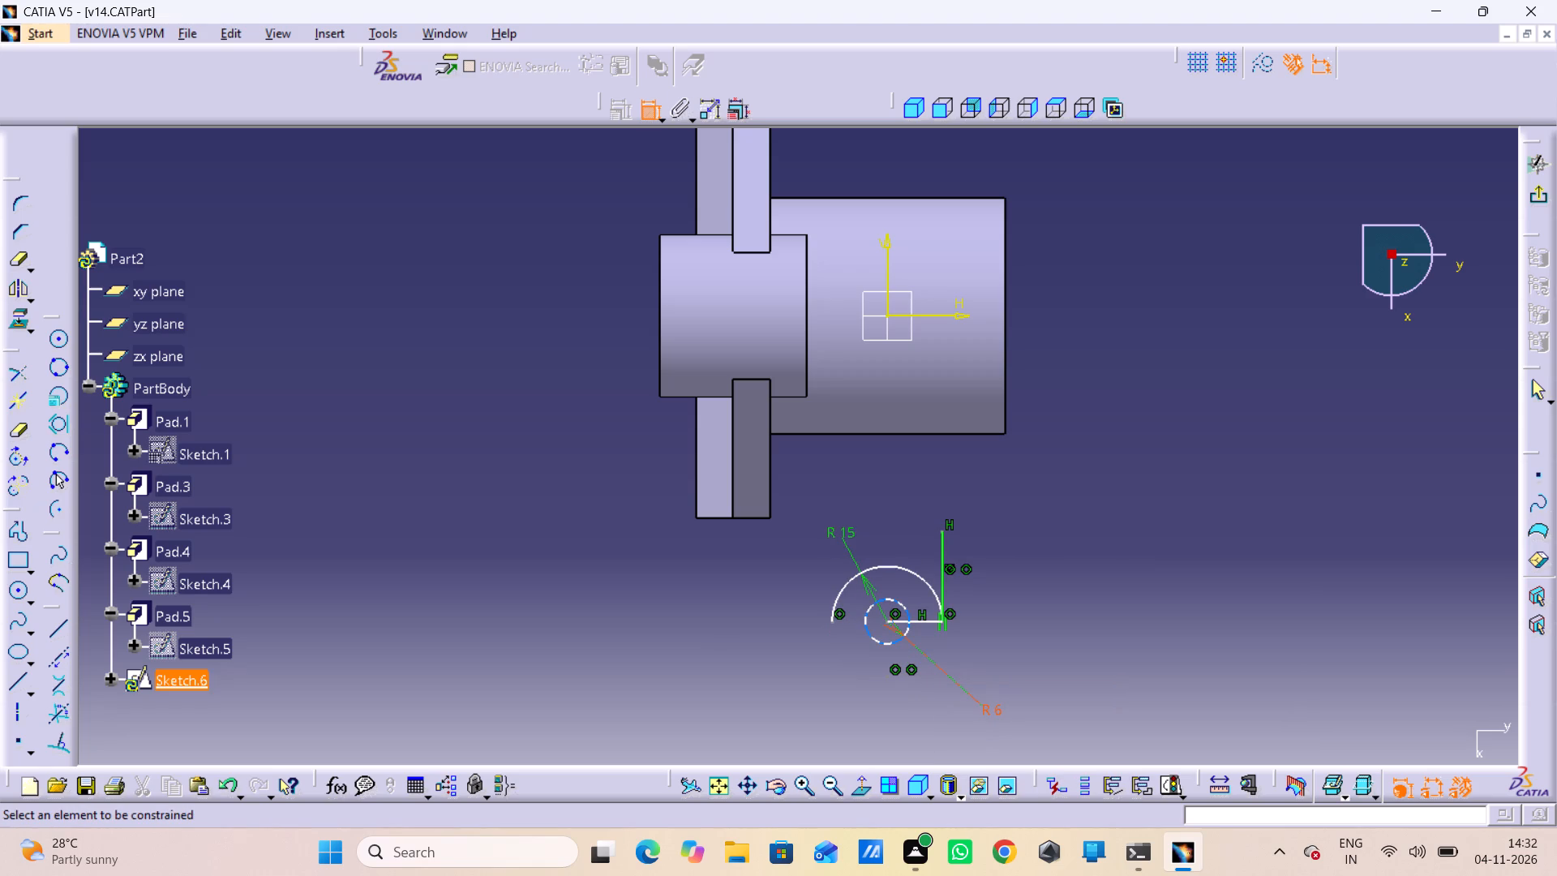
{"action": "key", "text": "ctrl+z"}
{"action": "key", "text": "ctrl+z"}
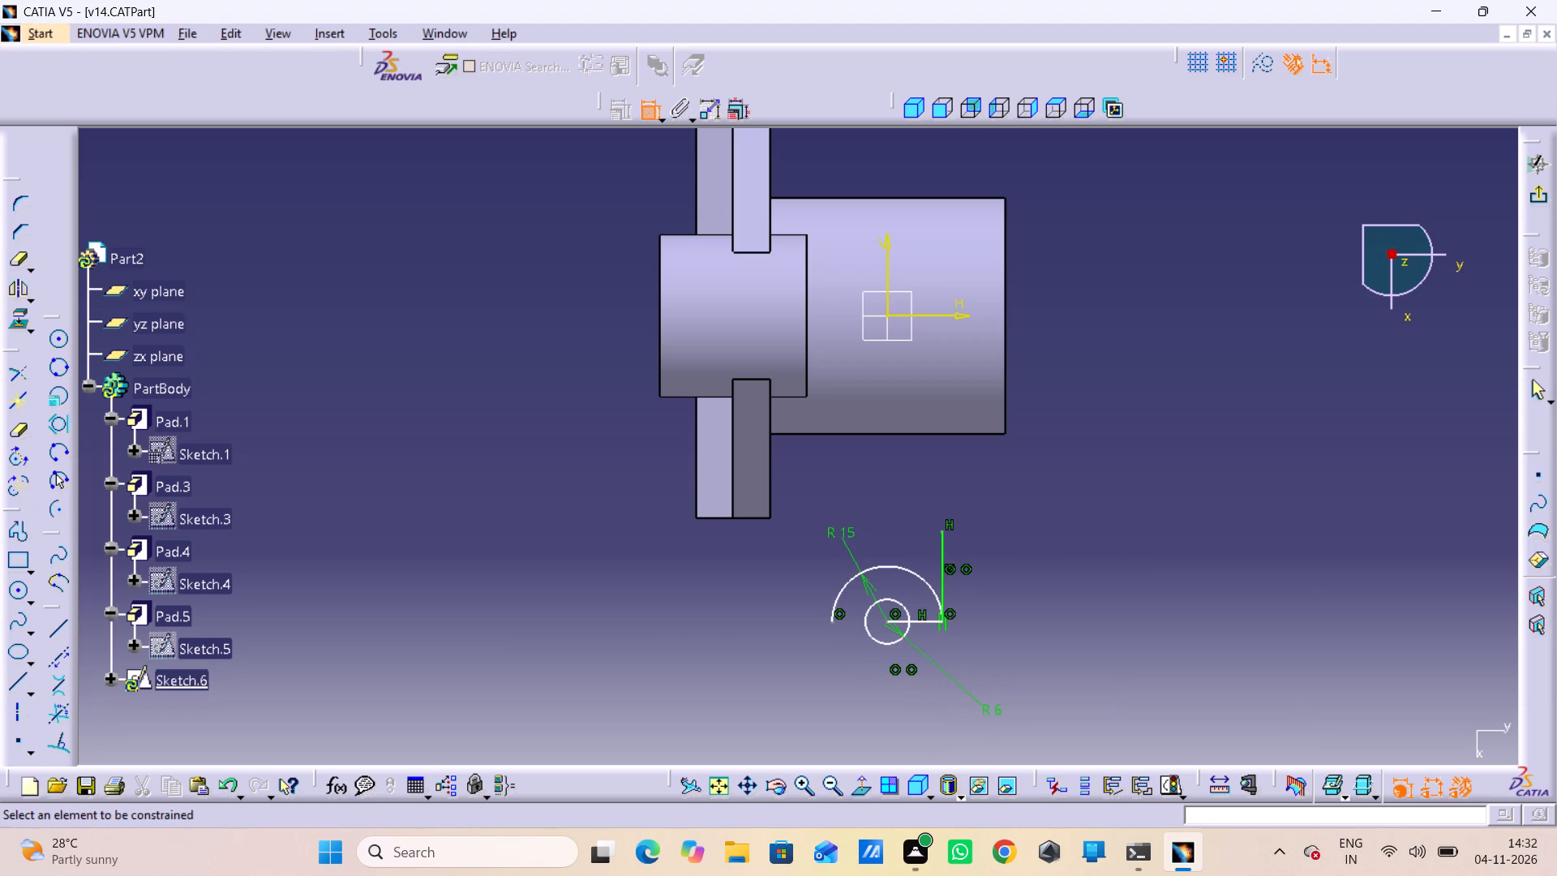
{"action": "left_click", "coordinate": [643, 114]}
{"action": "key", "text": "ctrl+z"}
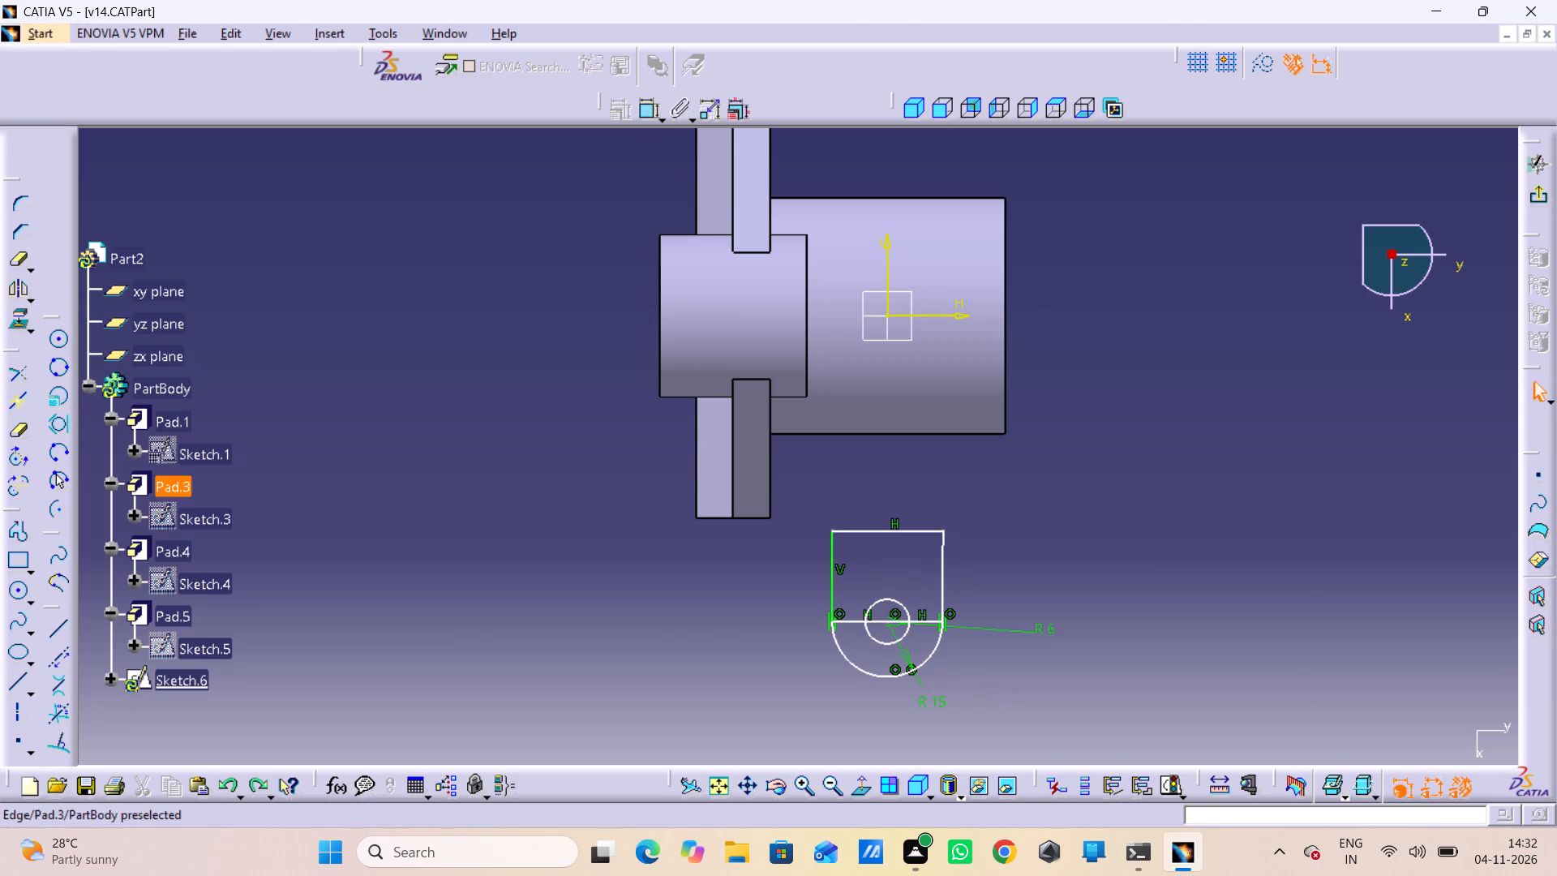
Undo the Quick Trim of the outer circle and the vertical constraint on the profile's side line.
{"action": "key", "text": "ctrl+z"}
{"action": "key", "text": "ctrl+z"}
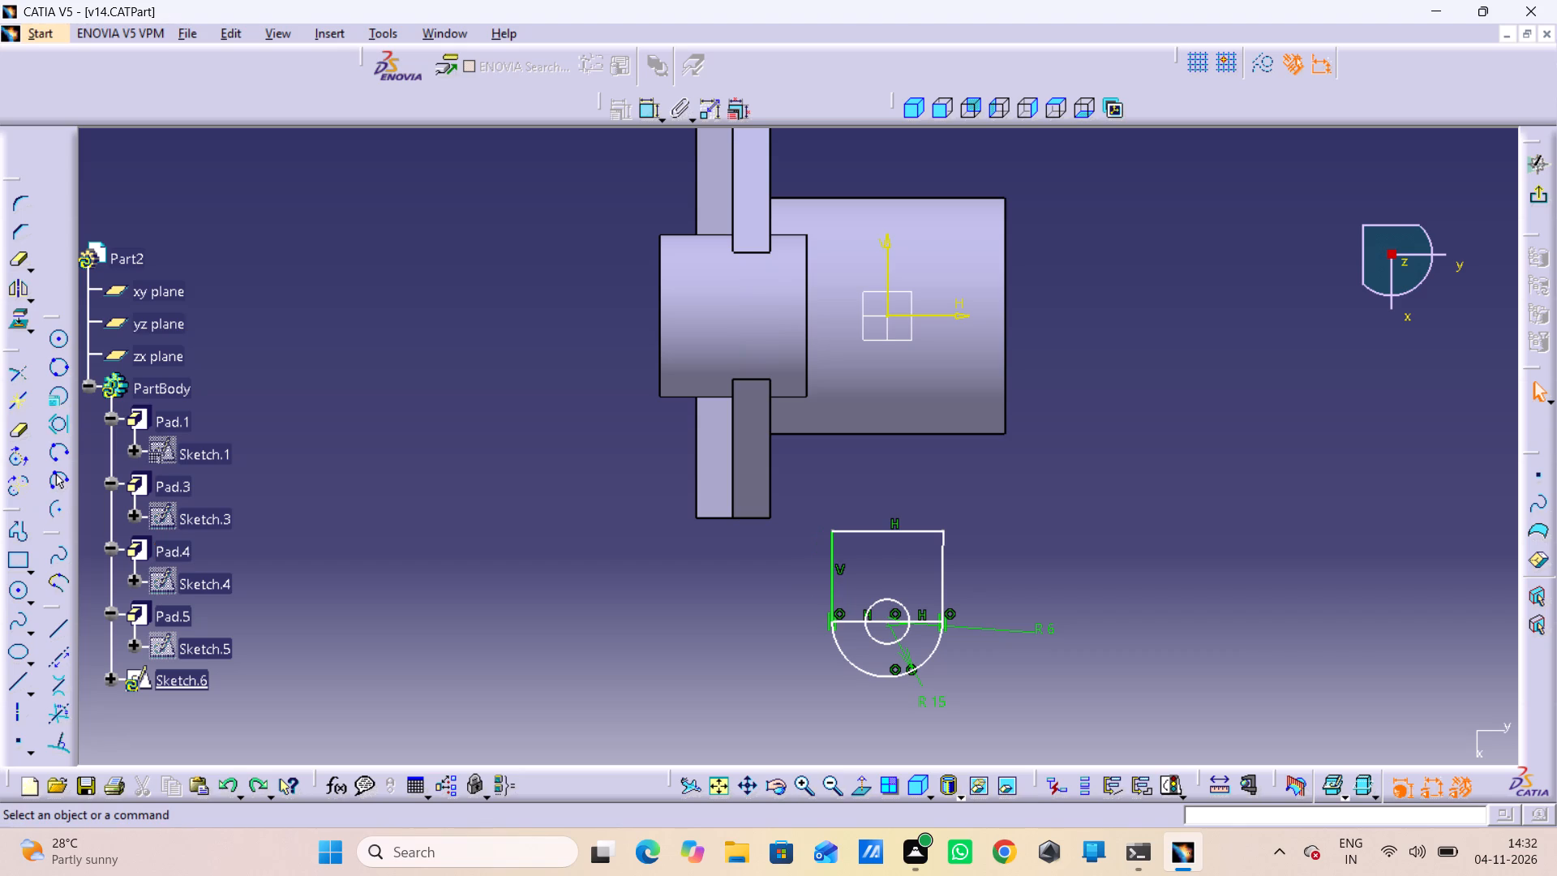
{"action": "key", "text": "ctrl+z"}
{"action": "key", "text": "ctrl+z"}
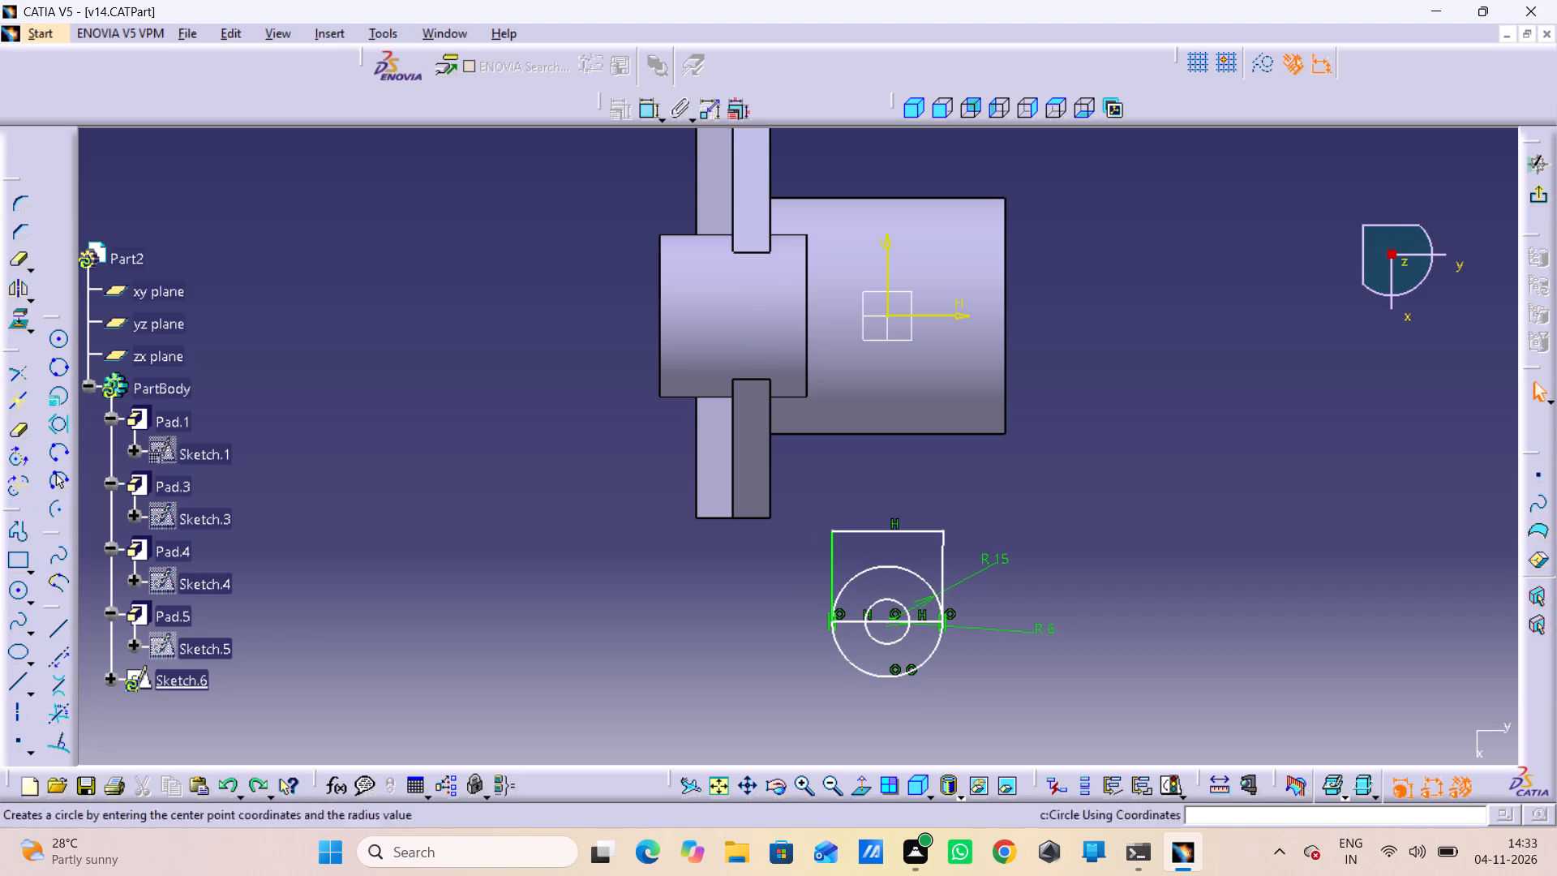
Delete the lug profile's side line nearer the flange and redraw it as a vertical line about 24.6 mm long up to the top line's end.
{"action": "right_click", "coordinate": [835, 559]}
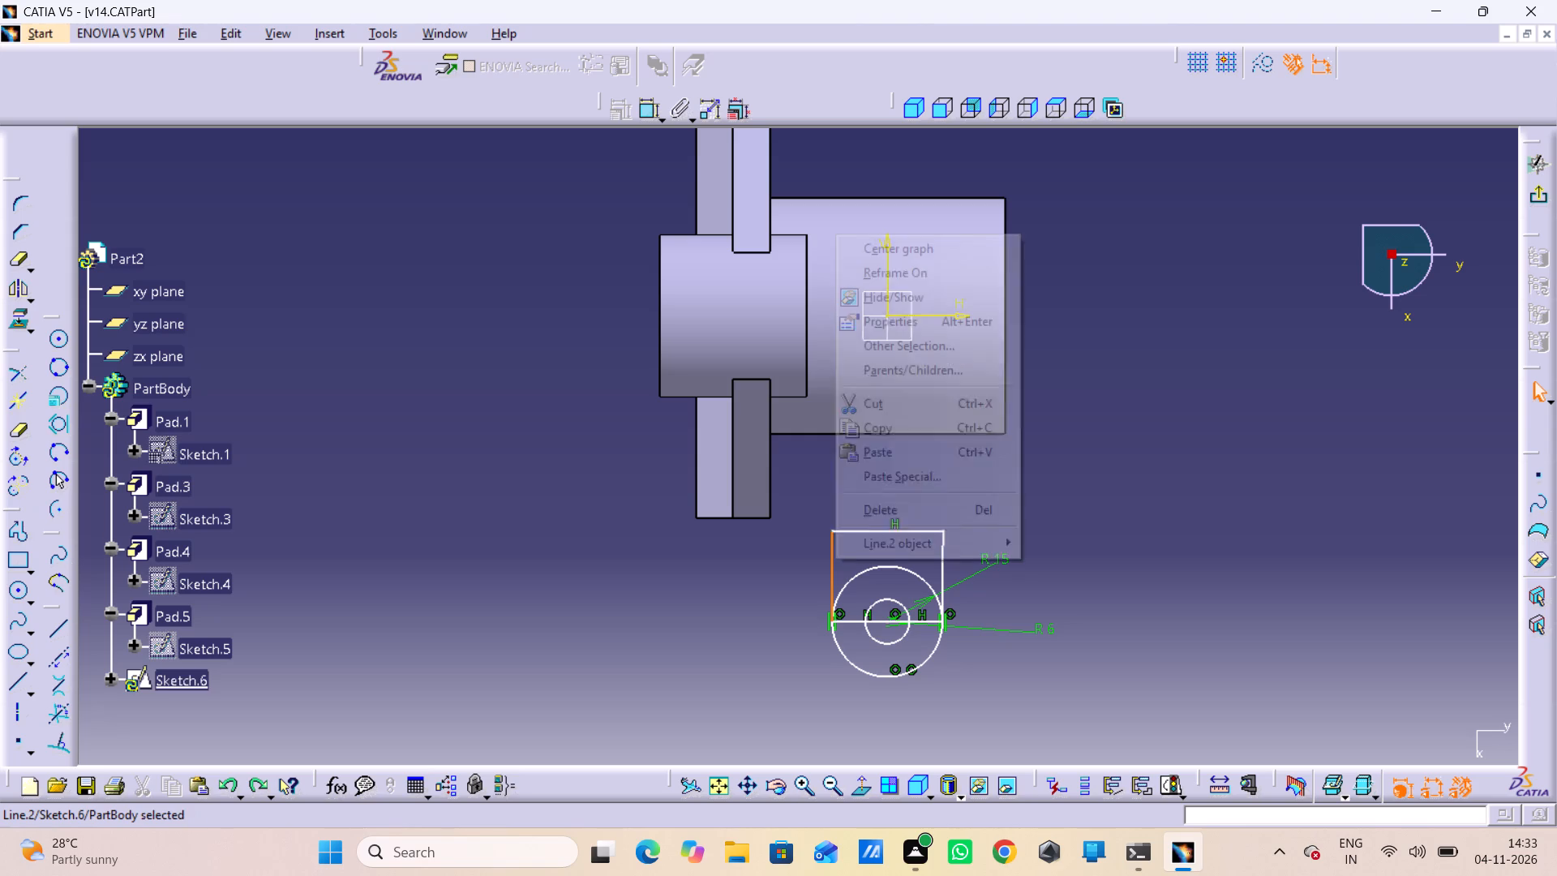
{"action": "left_click", "coordinate": [863, 519]}
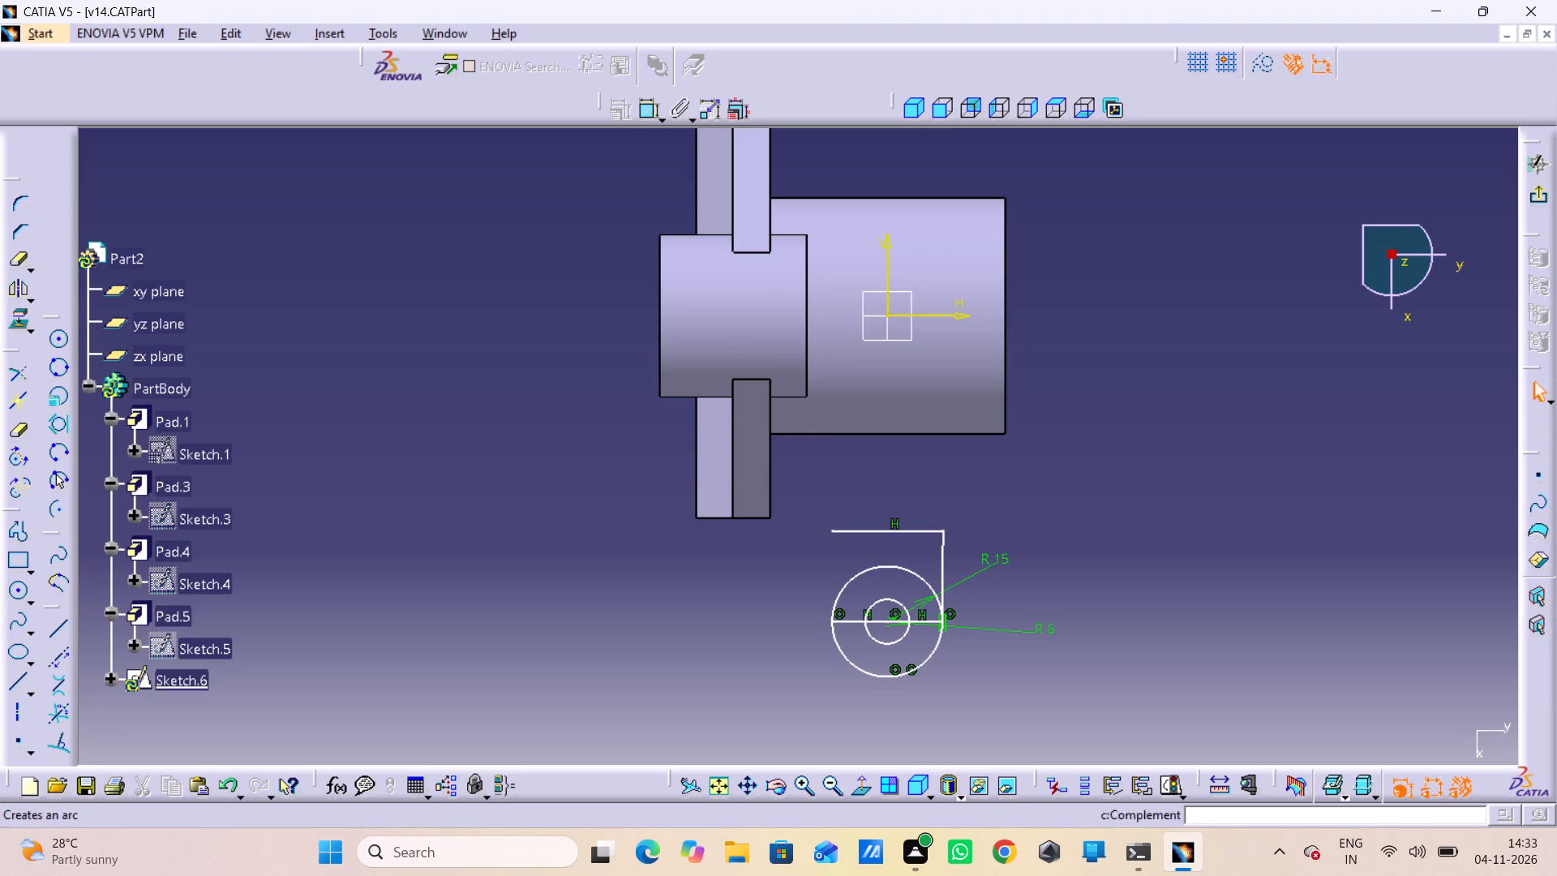
{"action": "double_click", "coordinate": [28, 538]}
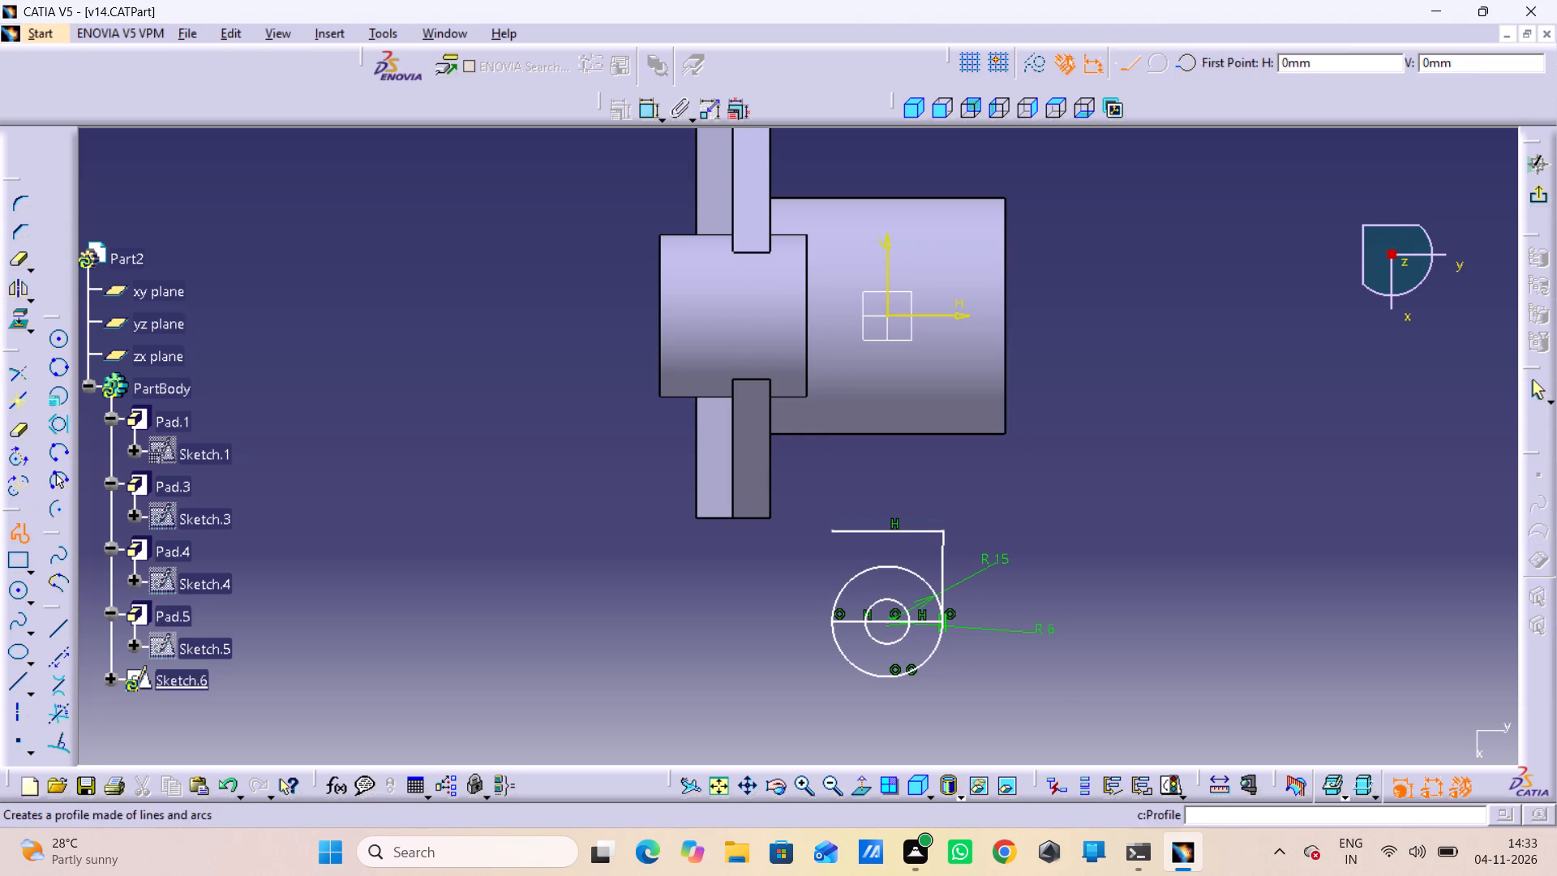
{"action": "left_click_drag", "start_coordinate": [829, 620], "coordinate": [829, 608]}
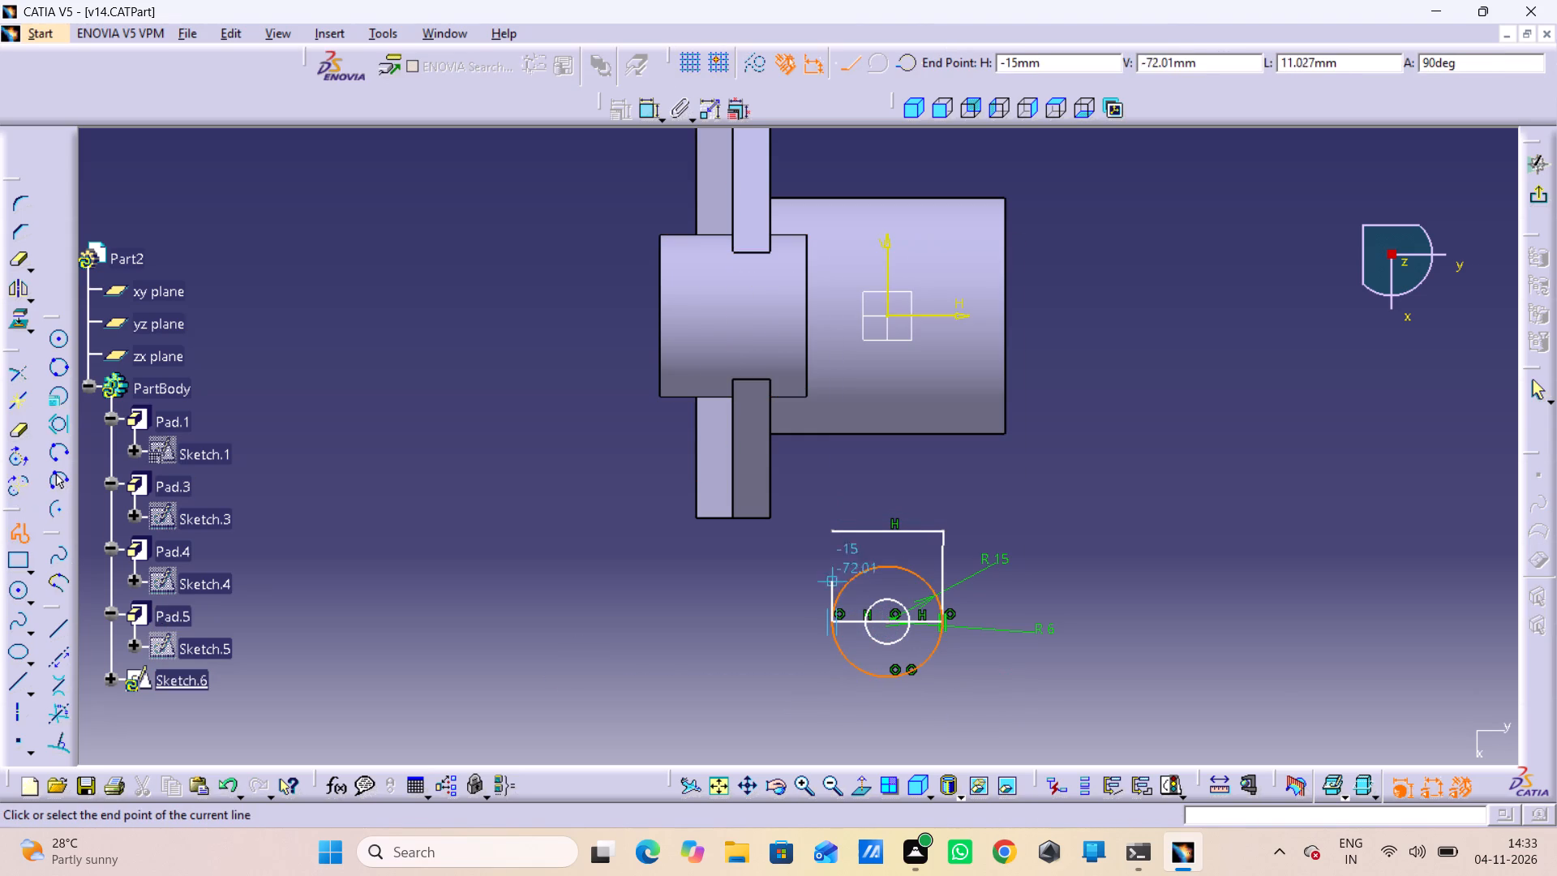
{"action": "left_click_drag", "start_coordinate": [830, 529], "coordinate": [823, 552]}
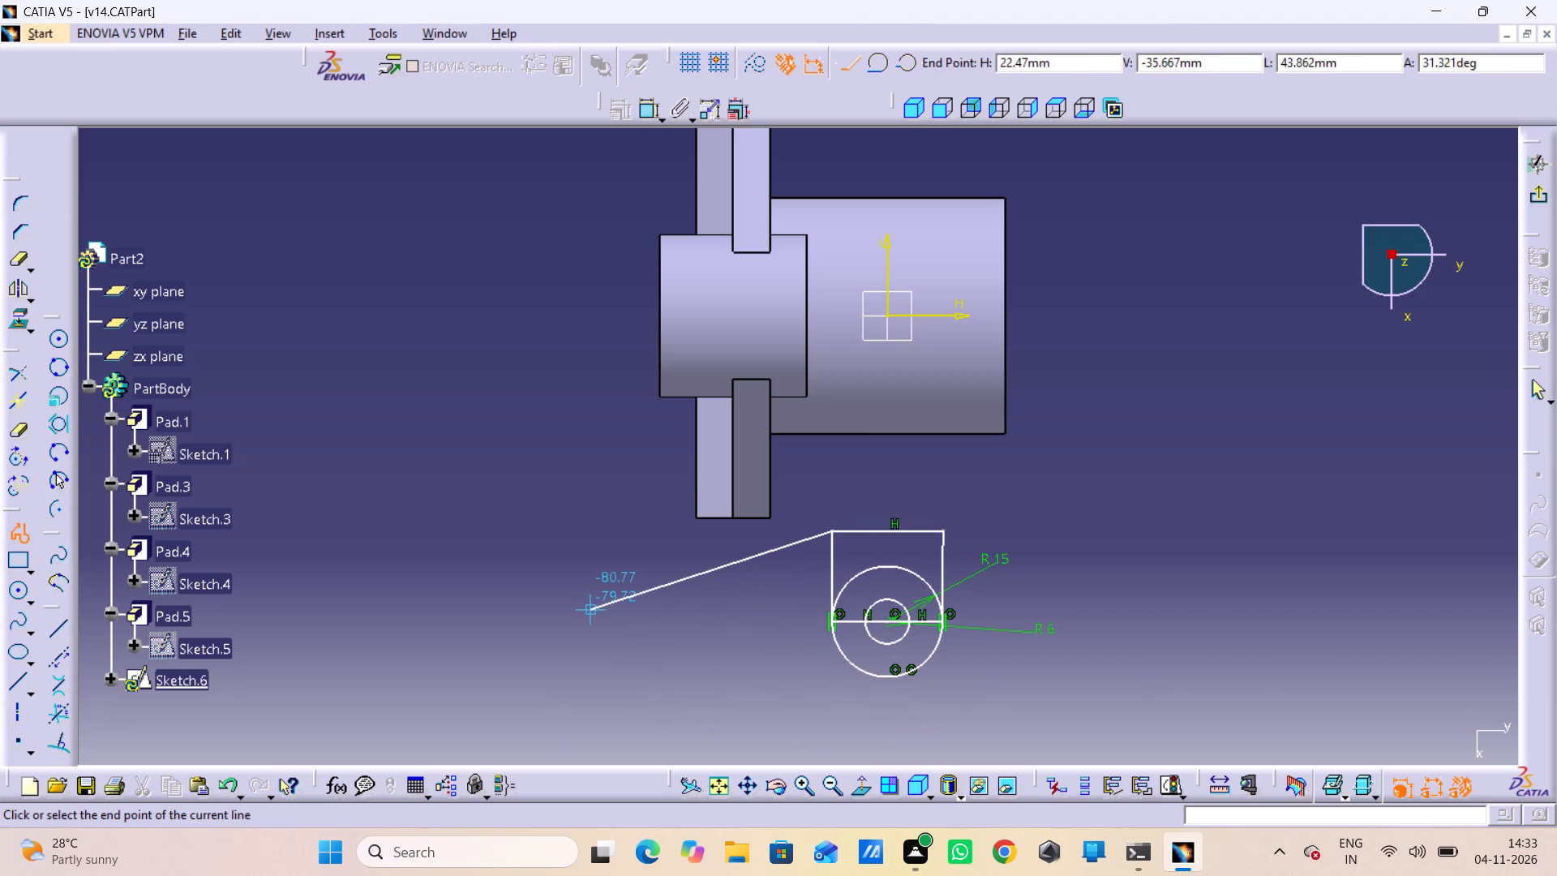
{"action": "left_click", "coordinate": [1533, 380]}
{"action": "left_click", "coordinate": [701, 502]}
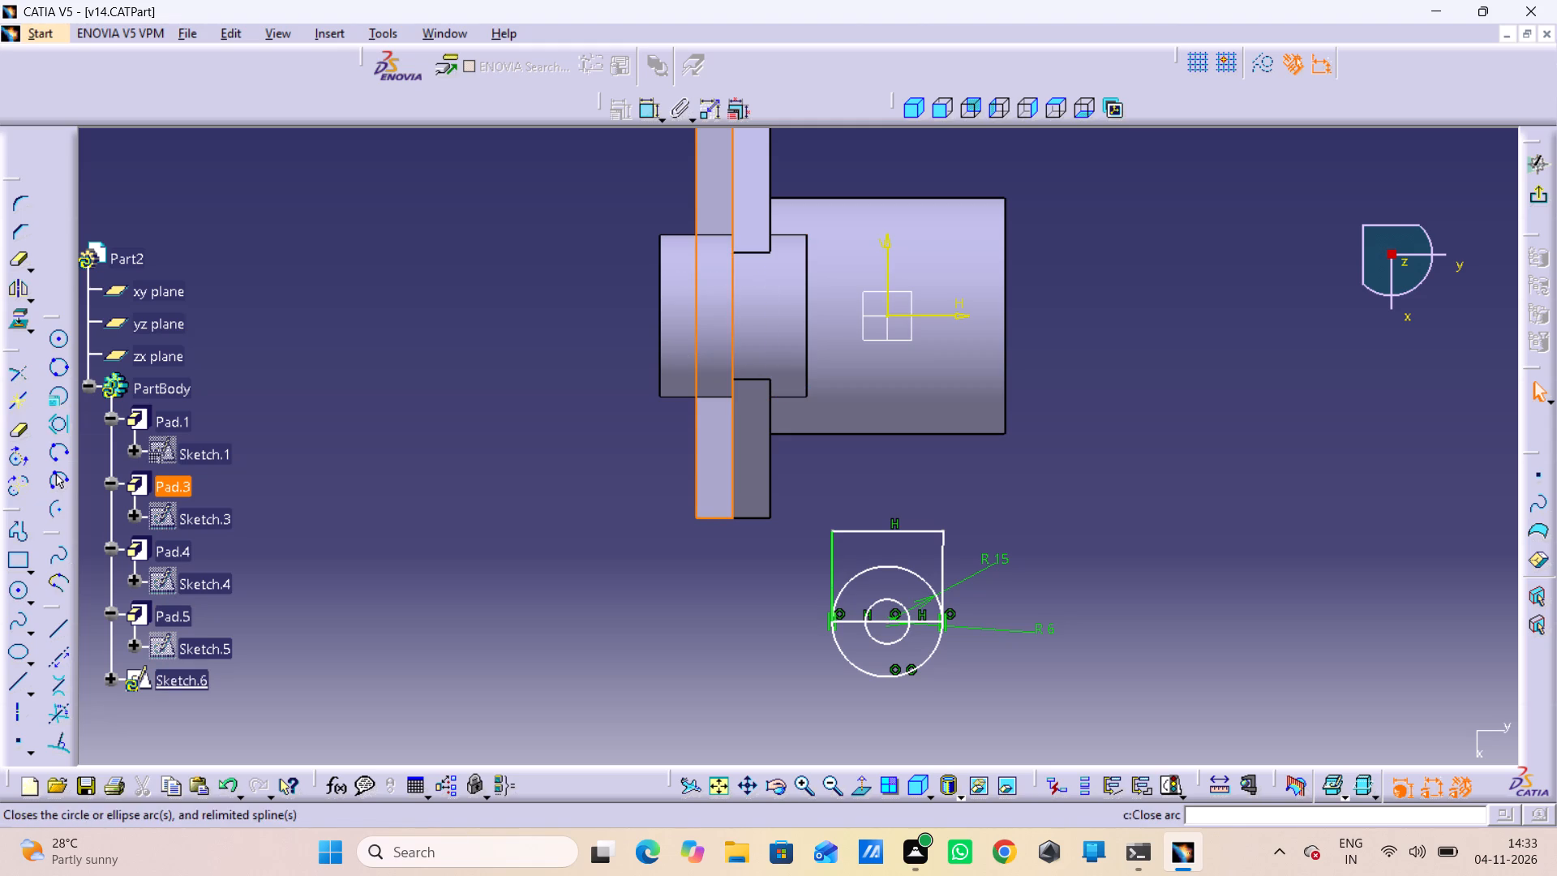
Quick Trim the upper arc of the R 15 circle and delete the horizontal line crossing the R 6 hole.
{"action": "left_click_drag", "start_coordinate": [21, 432], "coordinate": [28, 437]}
{"action": "left_click", "coordinate": [907, 569]}
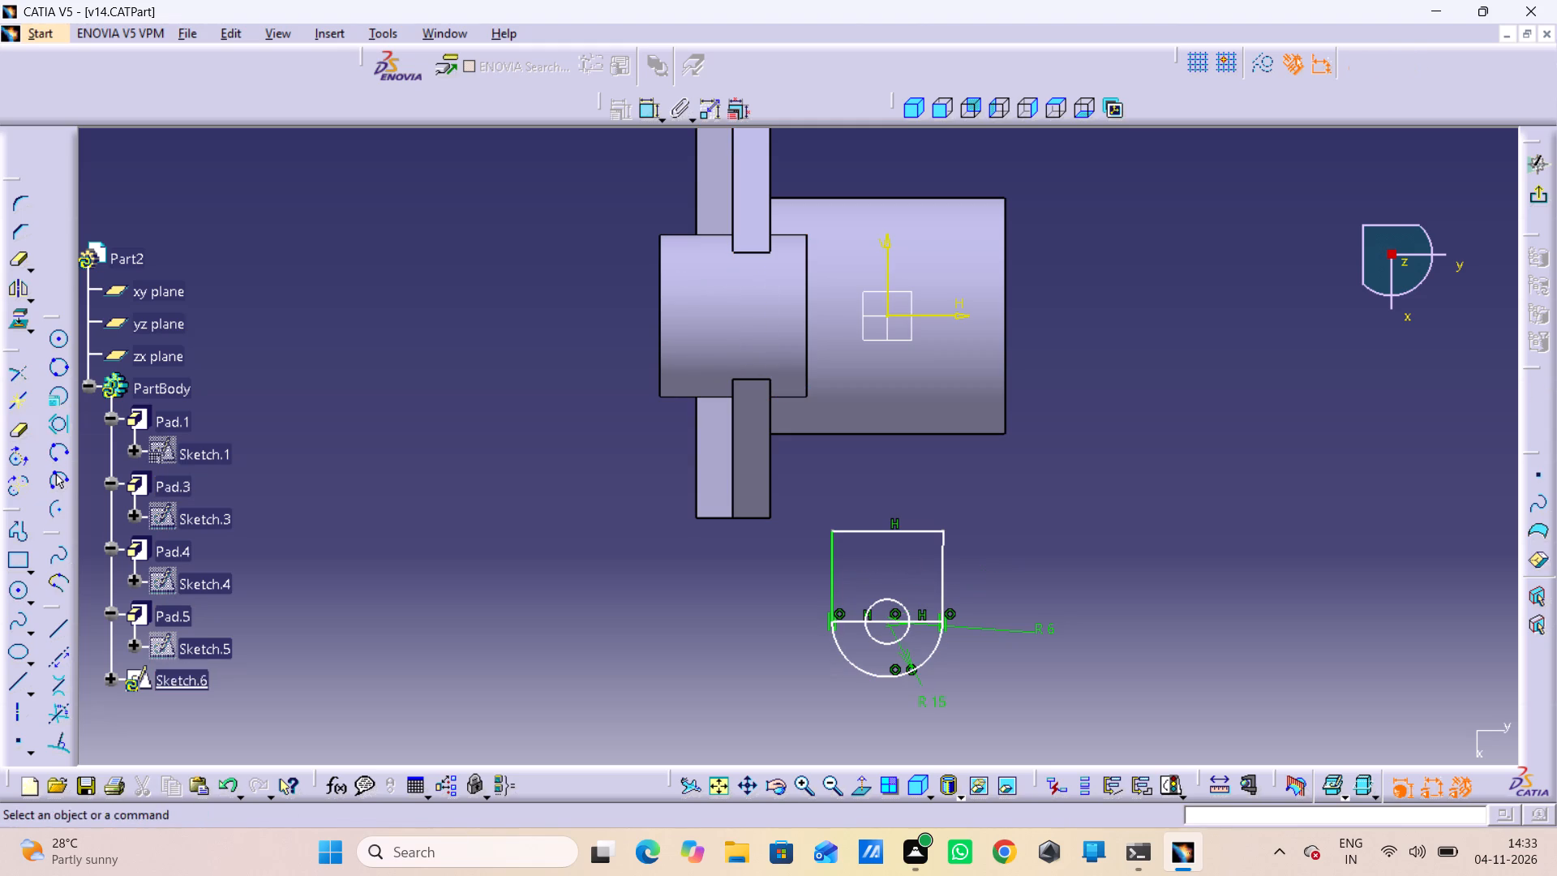
{"action": "left_click", "coordinate": [877, 623]}
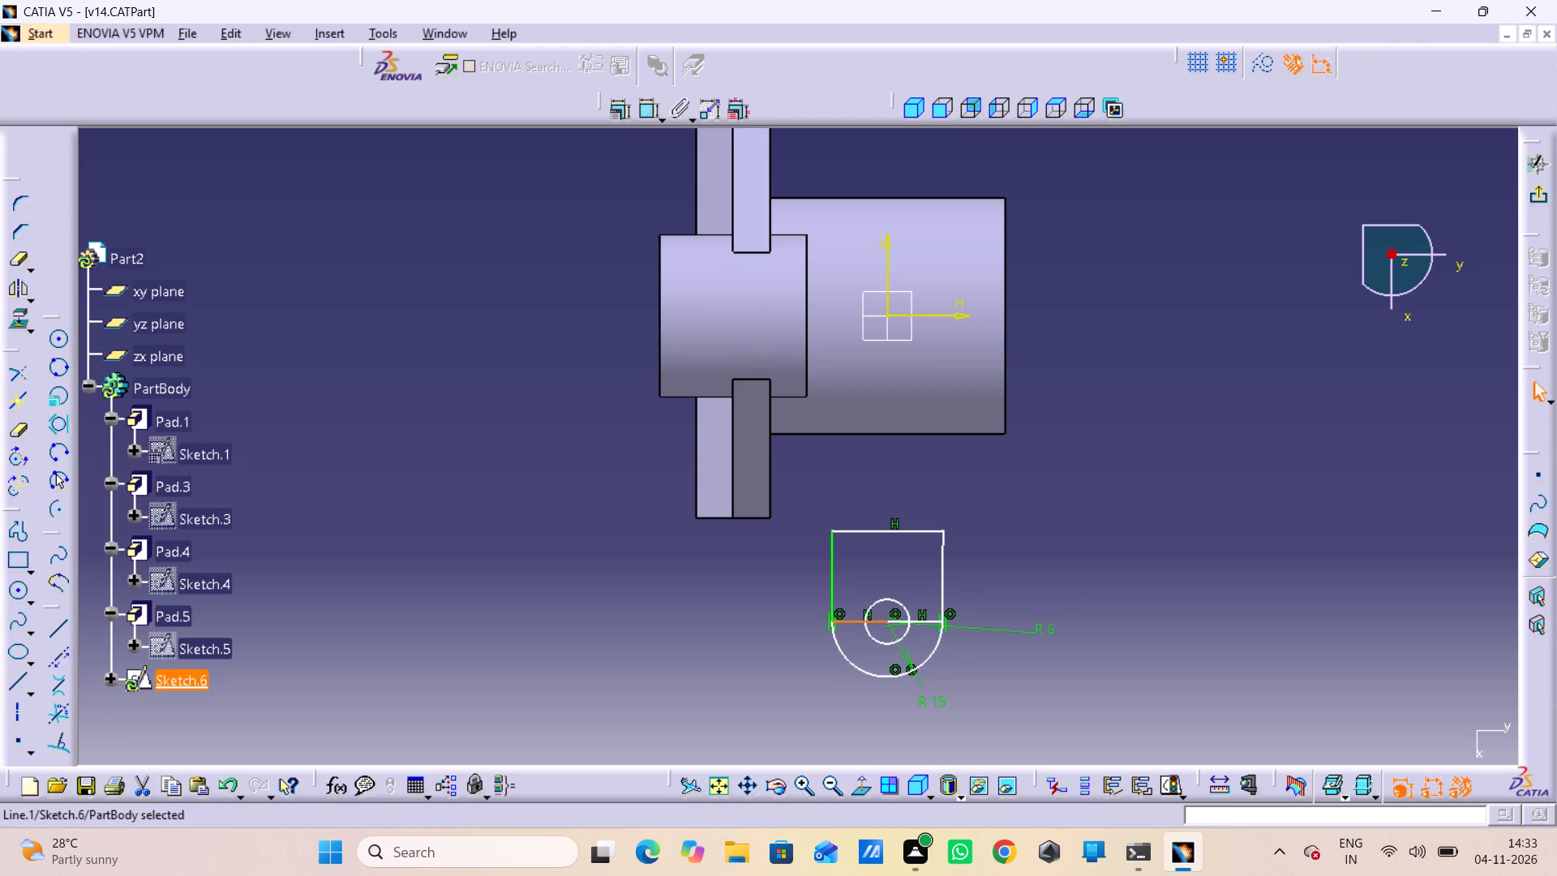
{"action": "right_click", "coordinate": [886, 620]}
{"action": "left_click", "coordinate": [926, 581]}
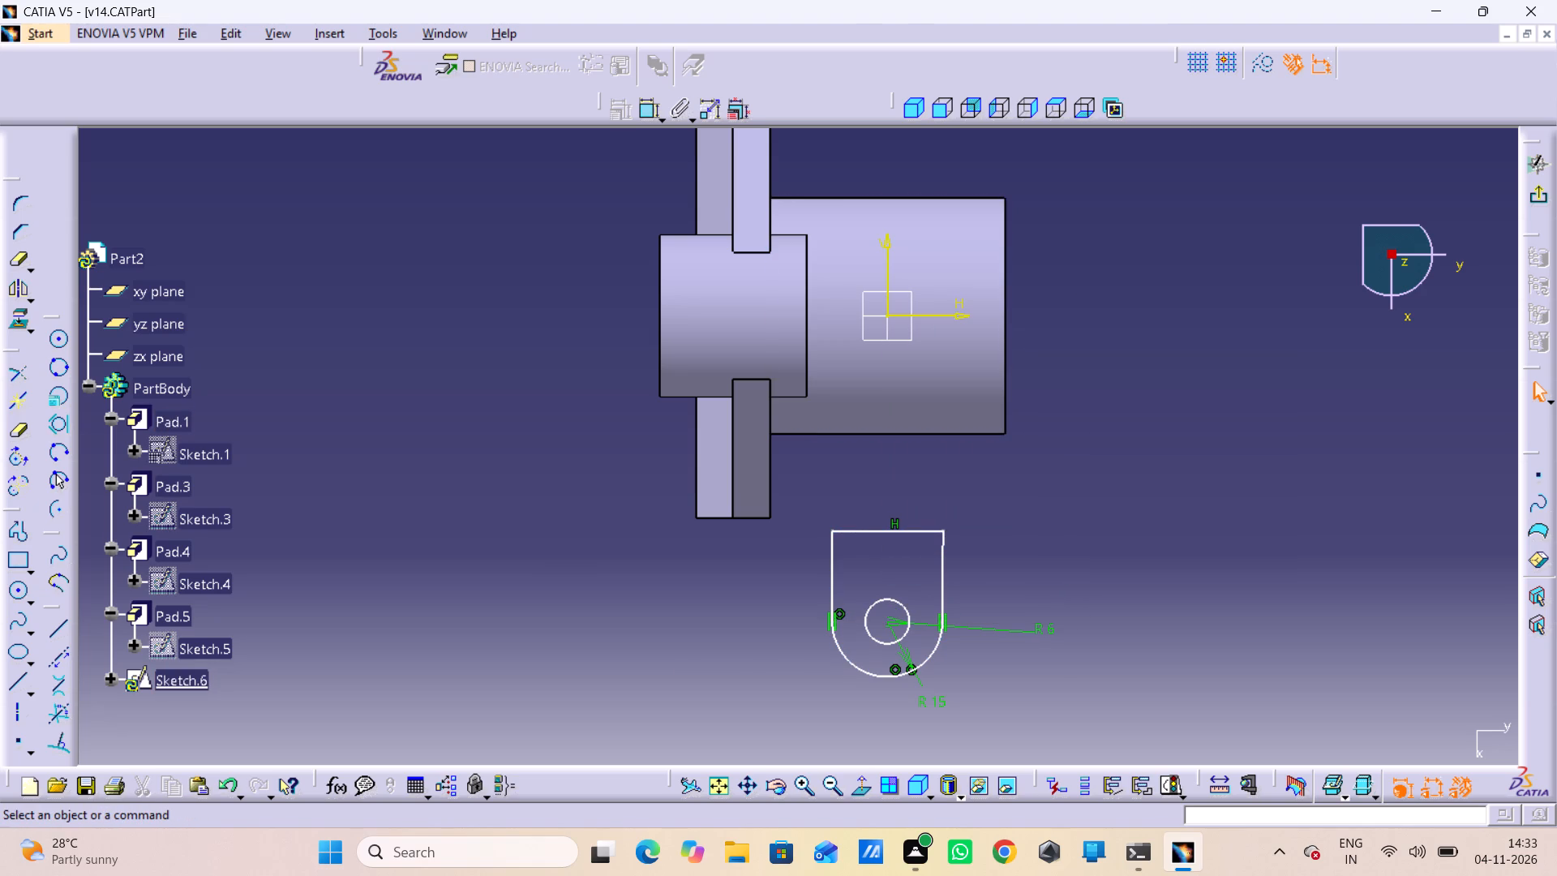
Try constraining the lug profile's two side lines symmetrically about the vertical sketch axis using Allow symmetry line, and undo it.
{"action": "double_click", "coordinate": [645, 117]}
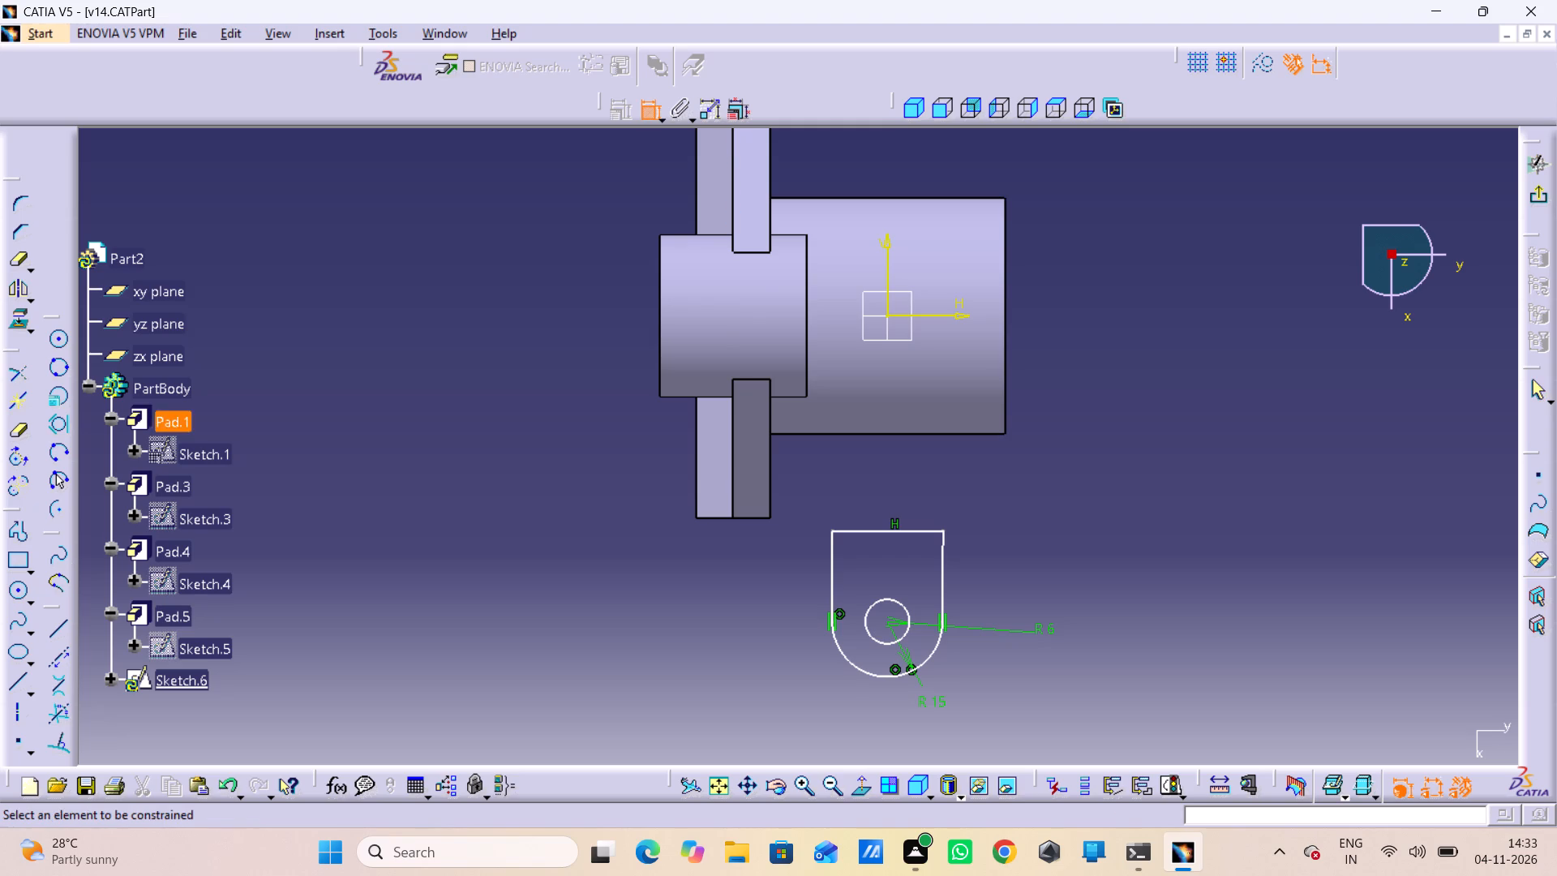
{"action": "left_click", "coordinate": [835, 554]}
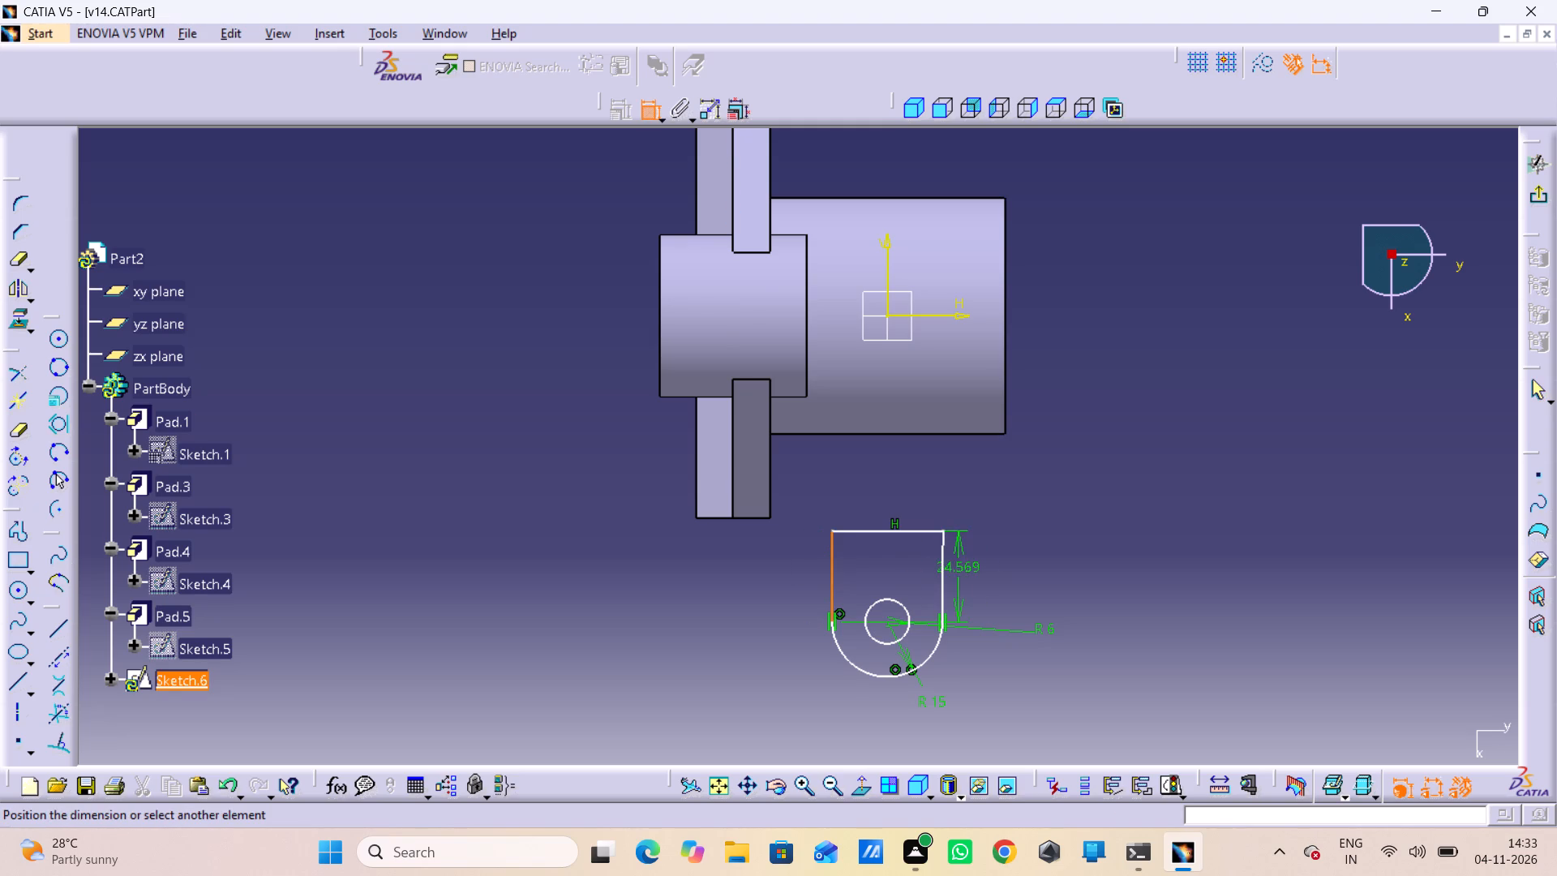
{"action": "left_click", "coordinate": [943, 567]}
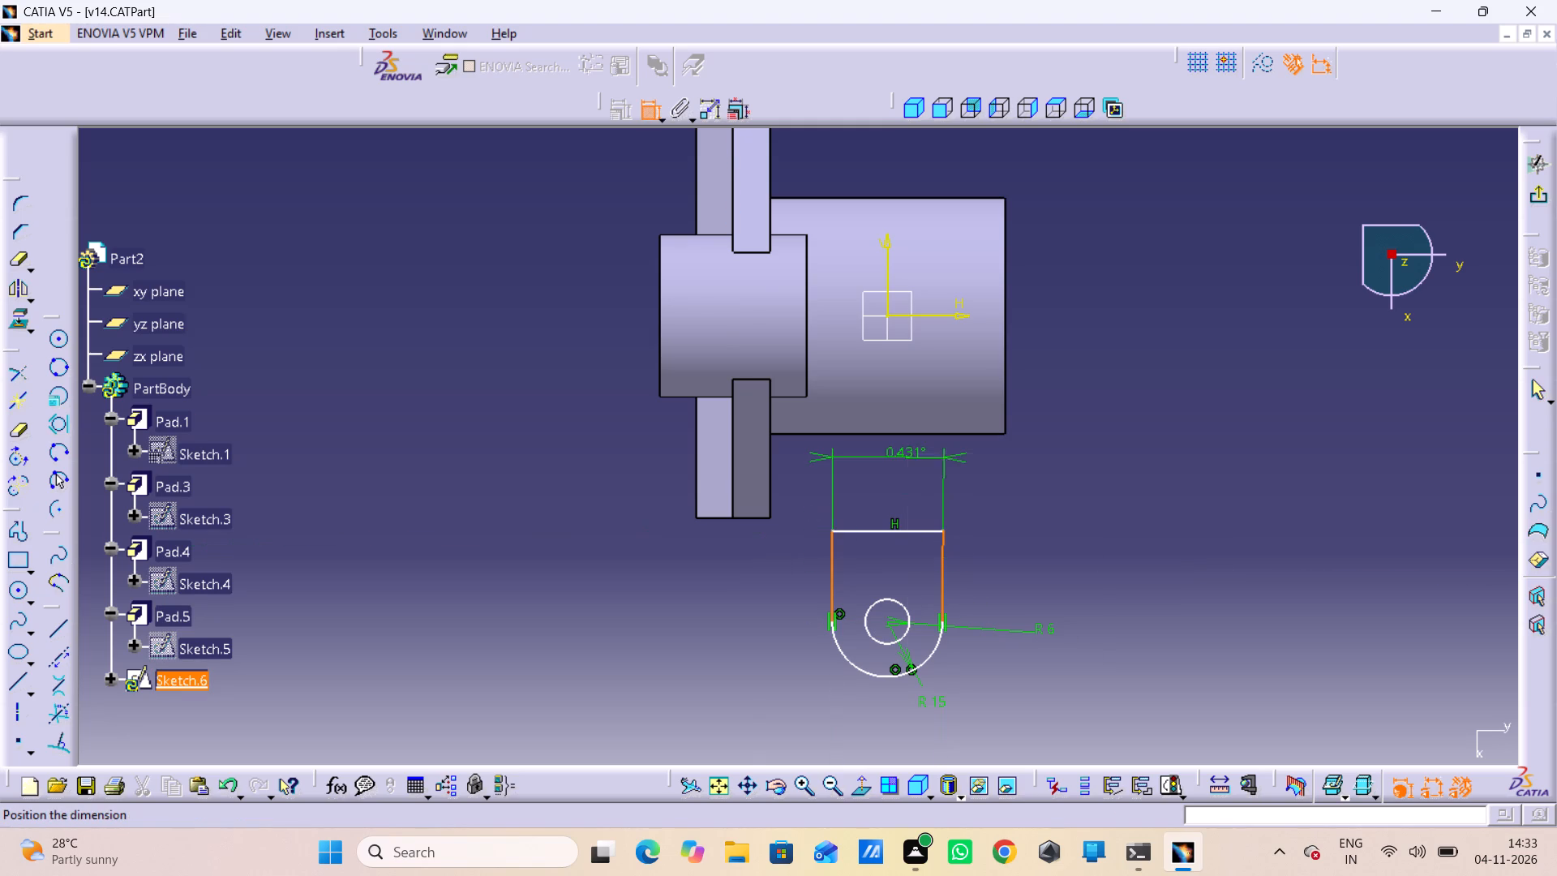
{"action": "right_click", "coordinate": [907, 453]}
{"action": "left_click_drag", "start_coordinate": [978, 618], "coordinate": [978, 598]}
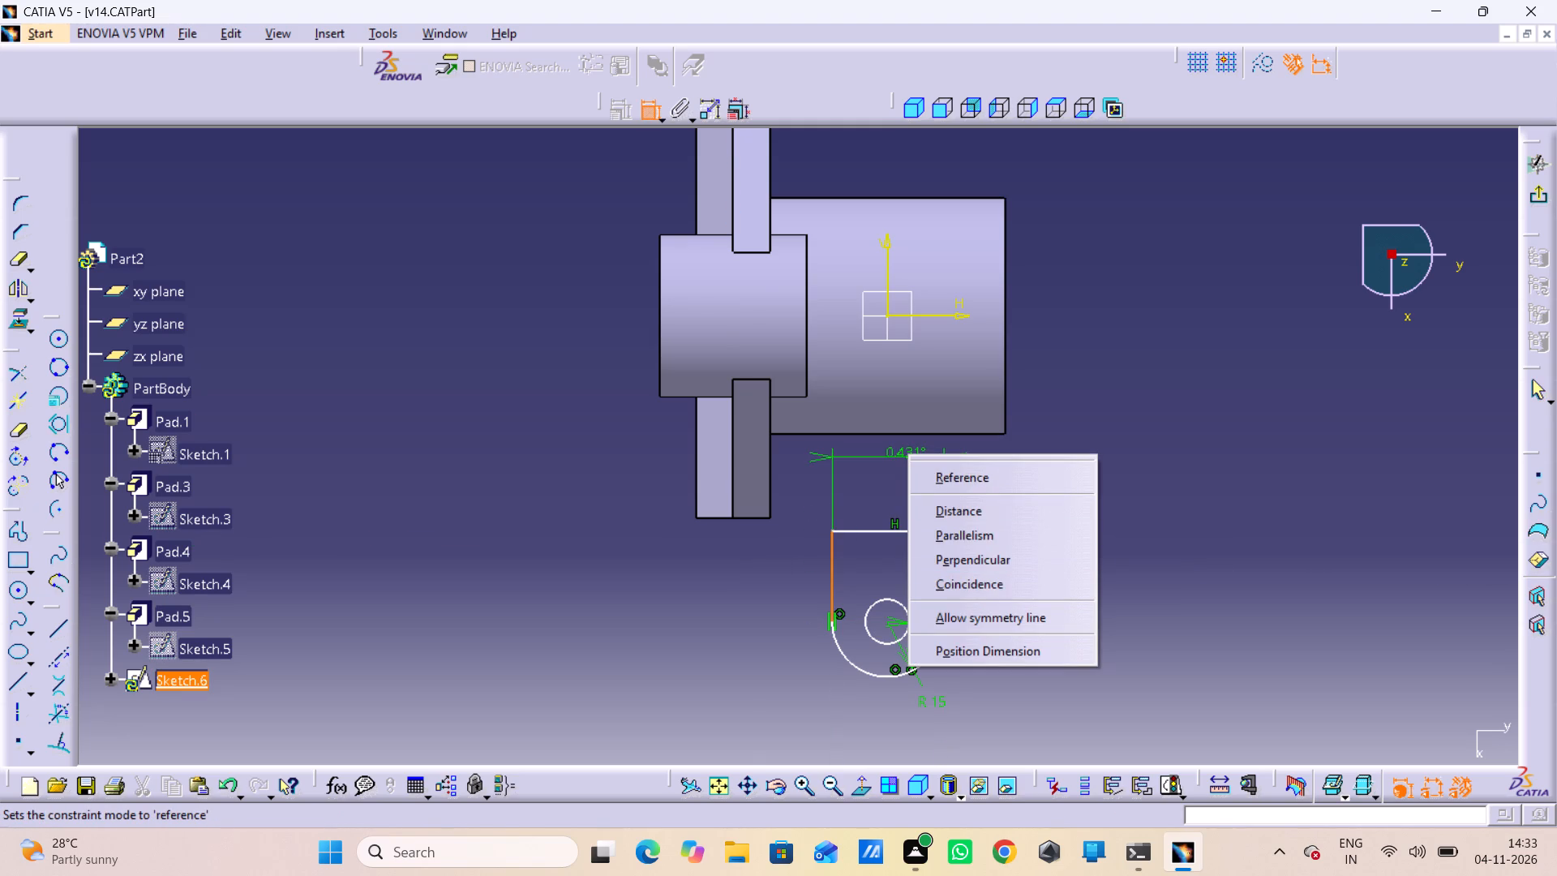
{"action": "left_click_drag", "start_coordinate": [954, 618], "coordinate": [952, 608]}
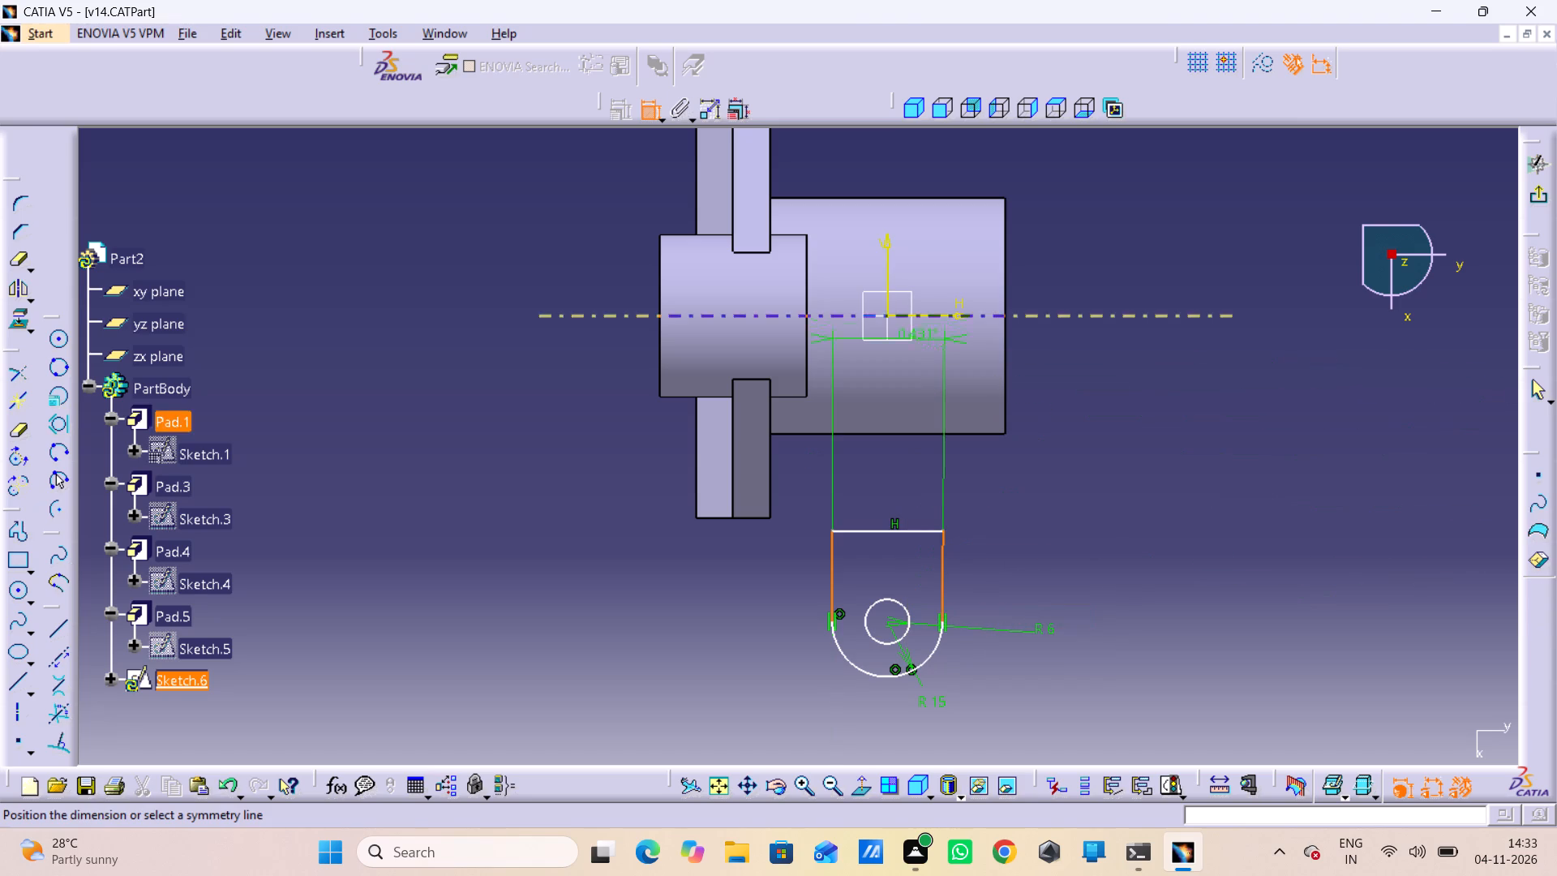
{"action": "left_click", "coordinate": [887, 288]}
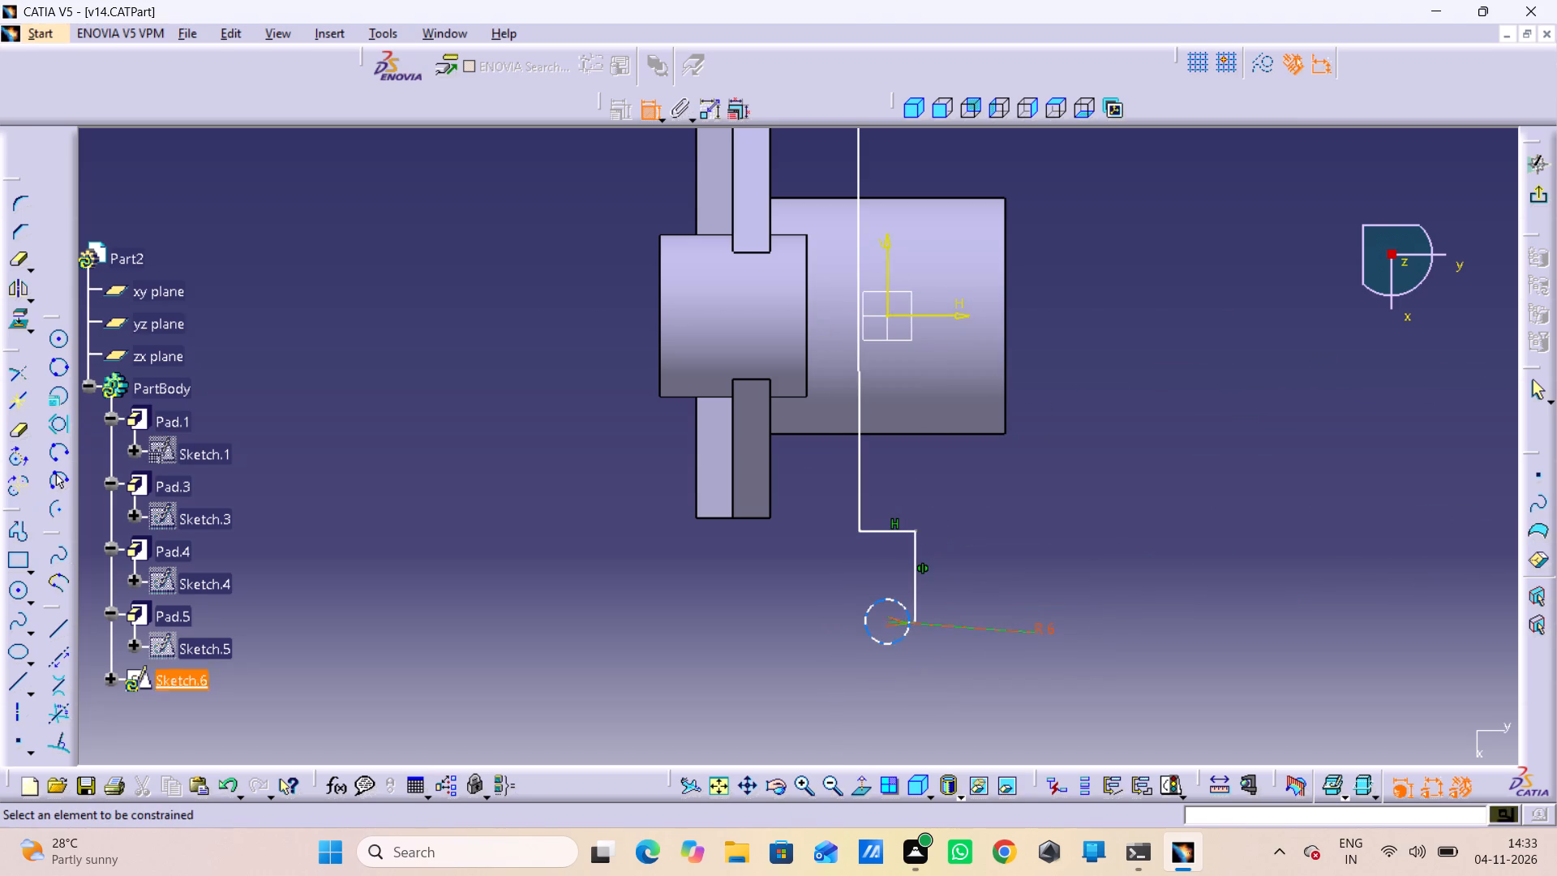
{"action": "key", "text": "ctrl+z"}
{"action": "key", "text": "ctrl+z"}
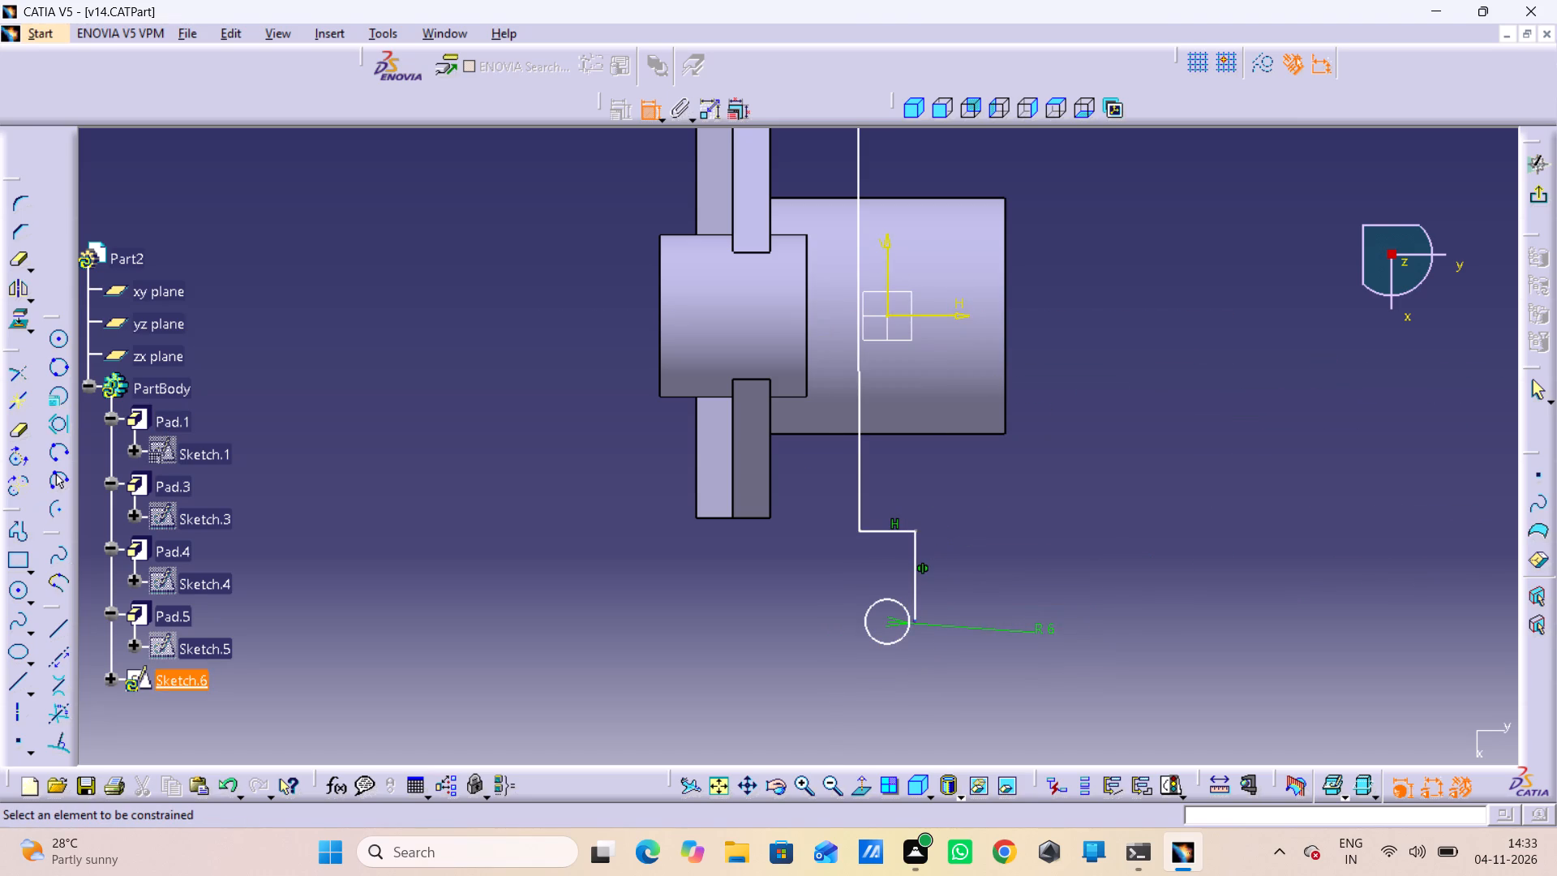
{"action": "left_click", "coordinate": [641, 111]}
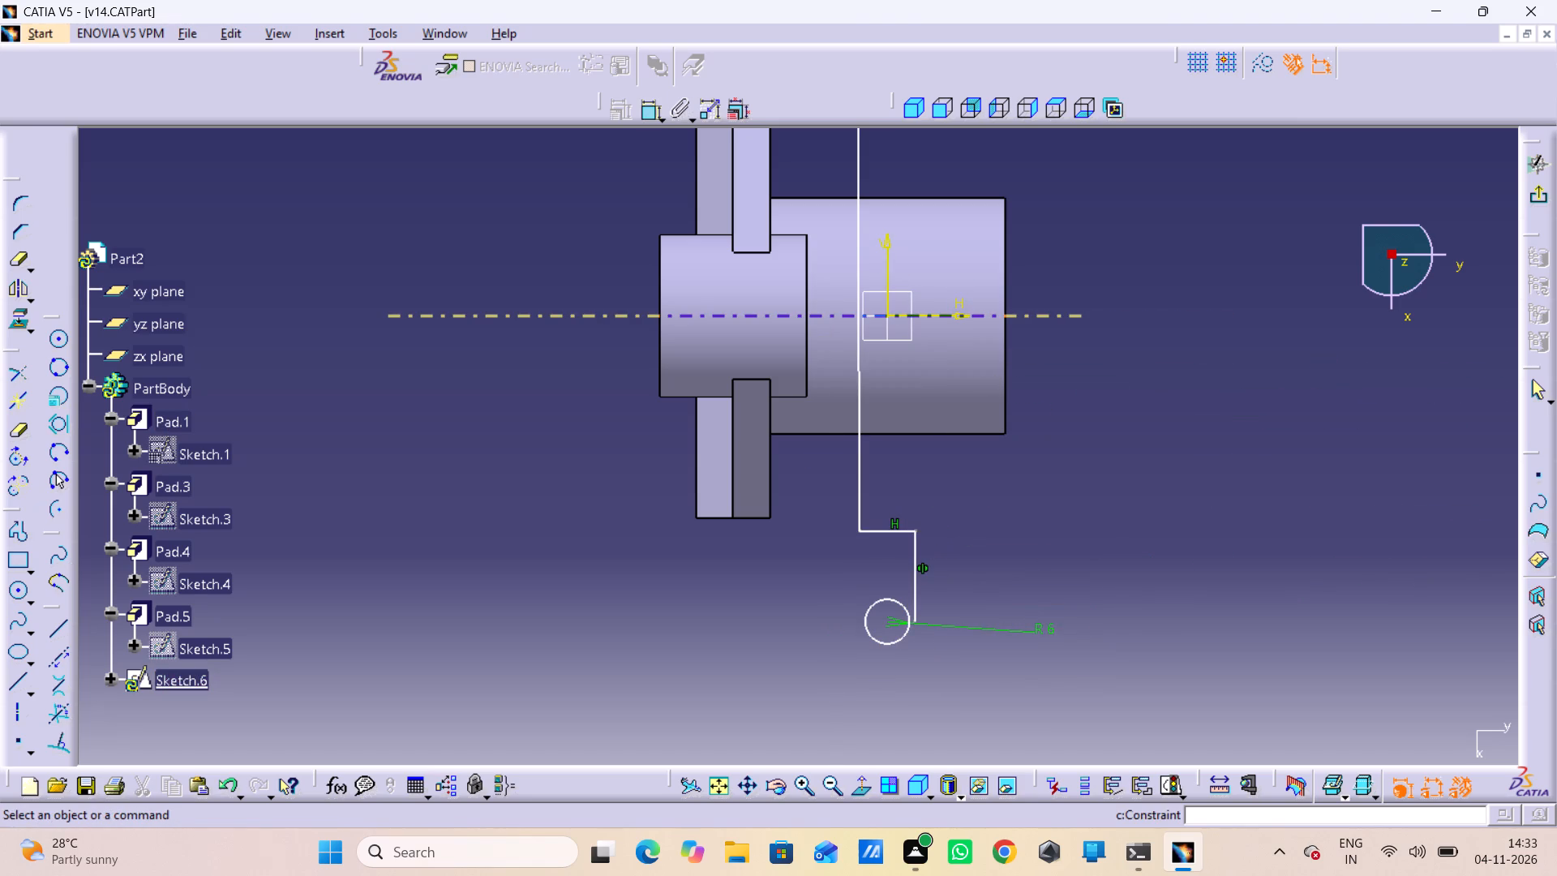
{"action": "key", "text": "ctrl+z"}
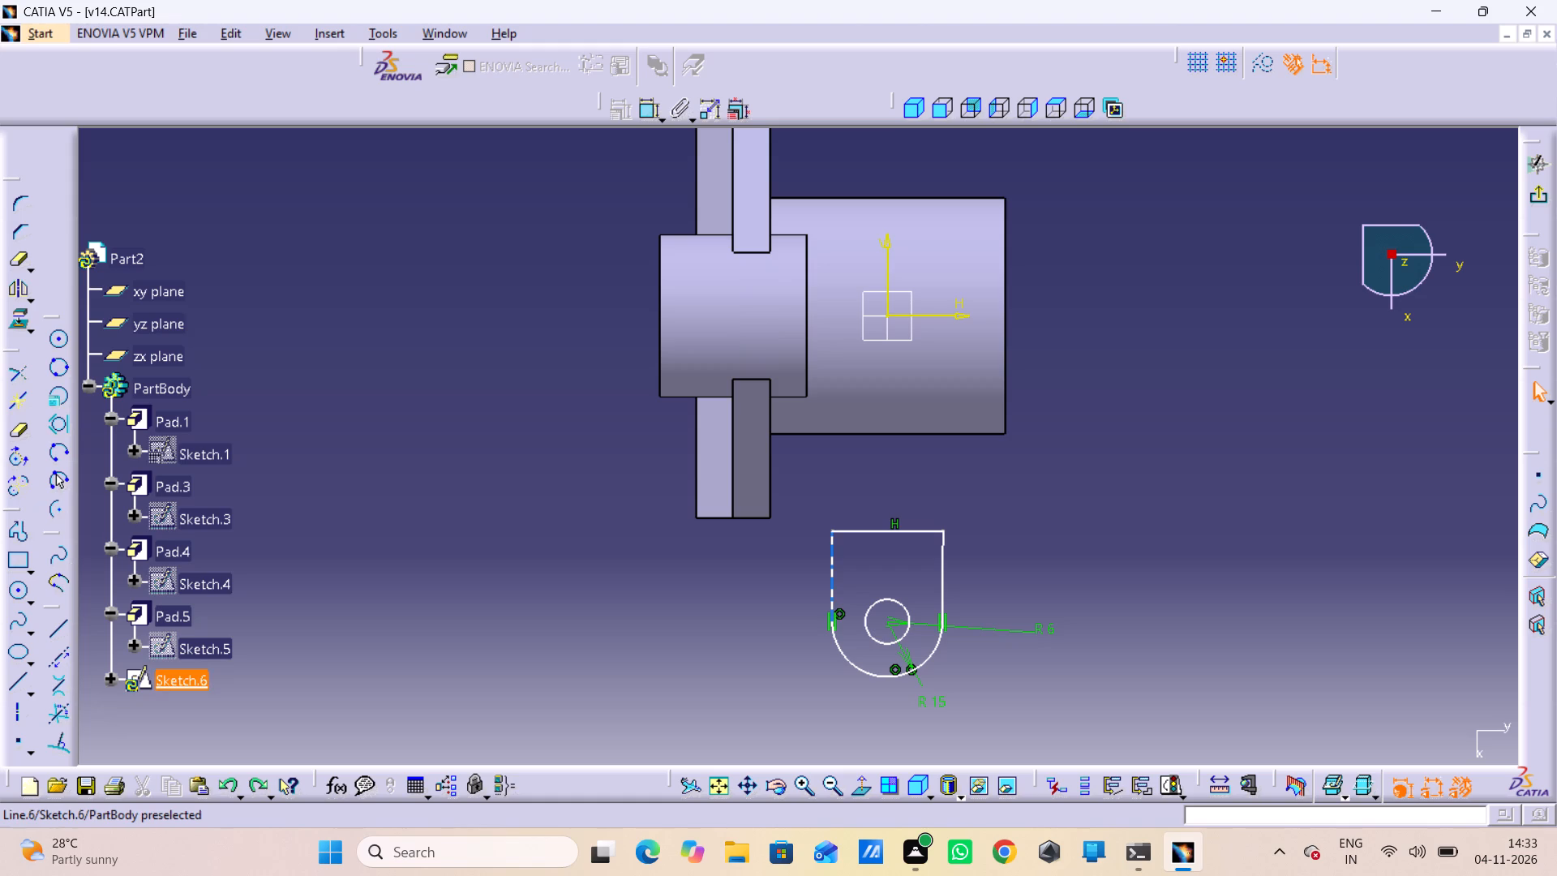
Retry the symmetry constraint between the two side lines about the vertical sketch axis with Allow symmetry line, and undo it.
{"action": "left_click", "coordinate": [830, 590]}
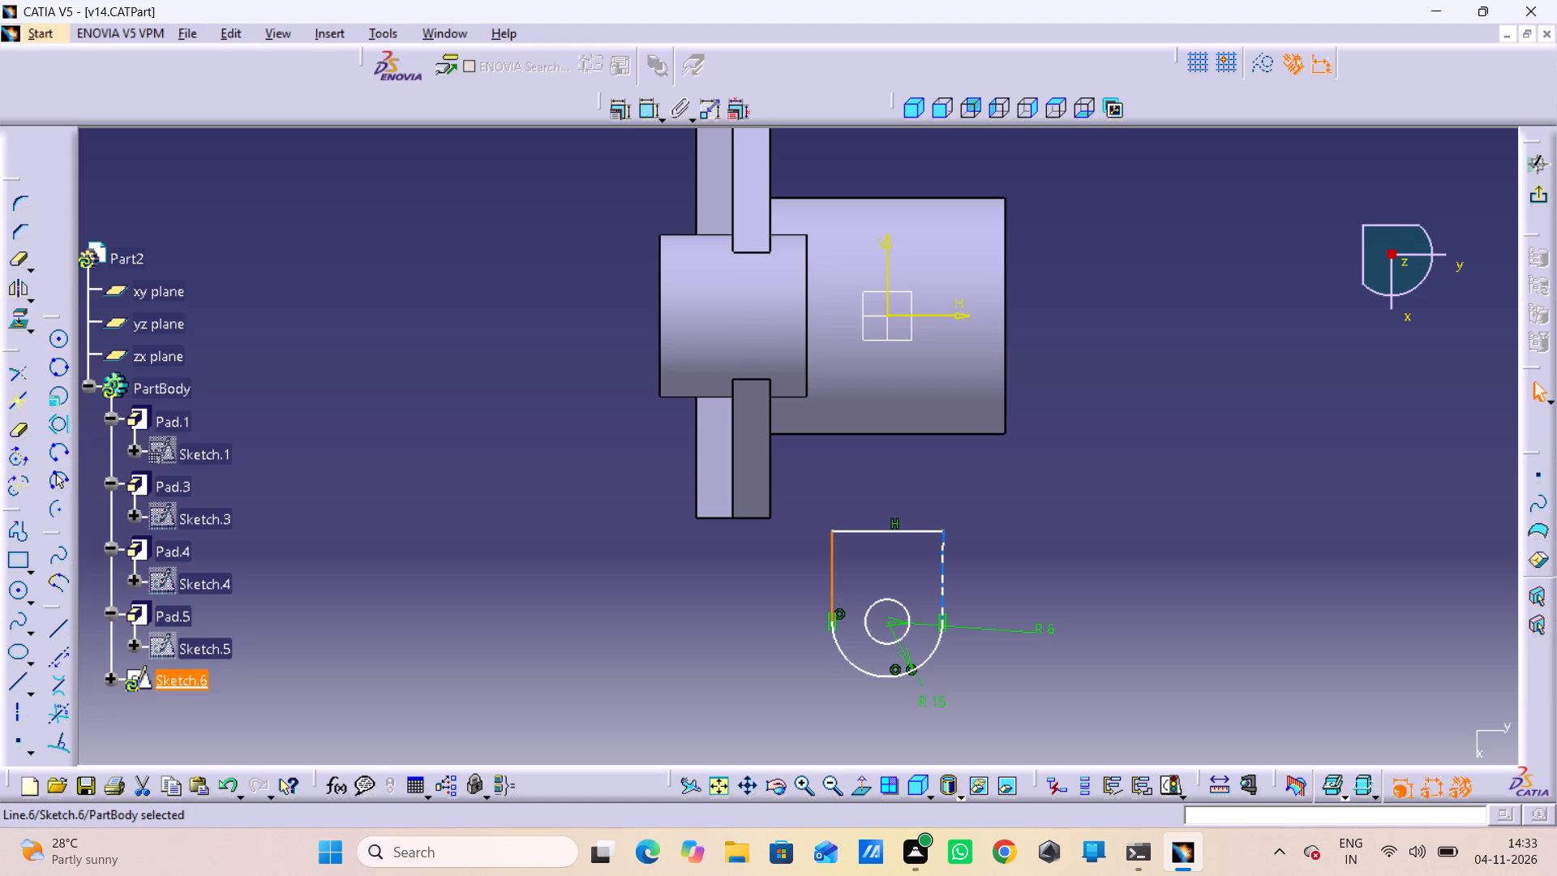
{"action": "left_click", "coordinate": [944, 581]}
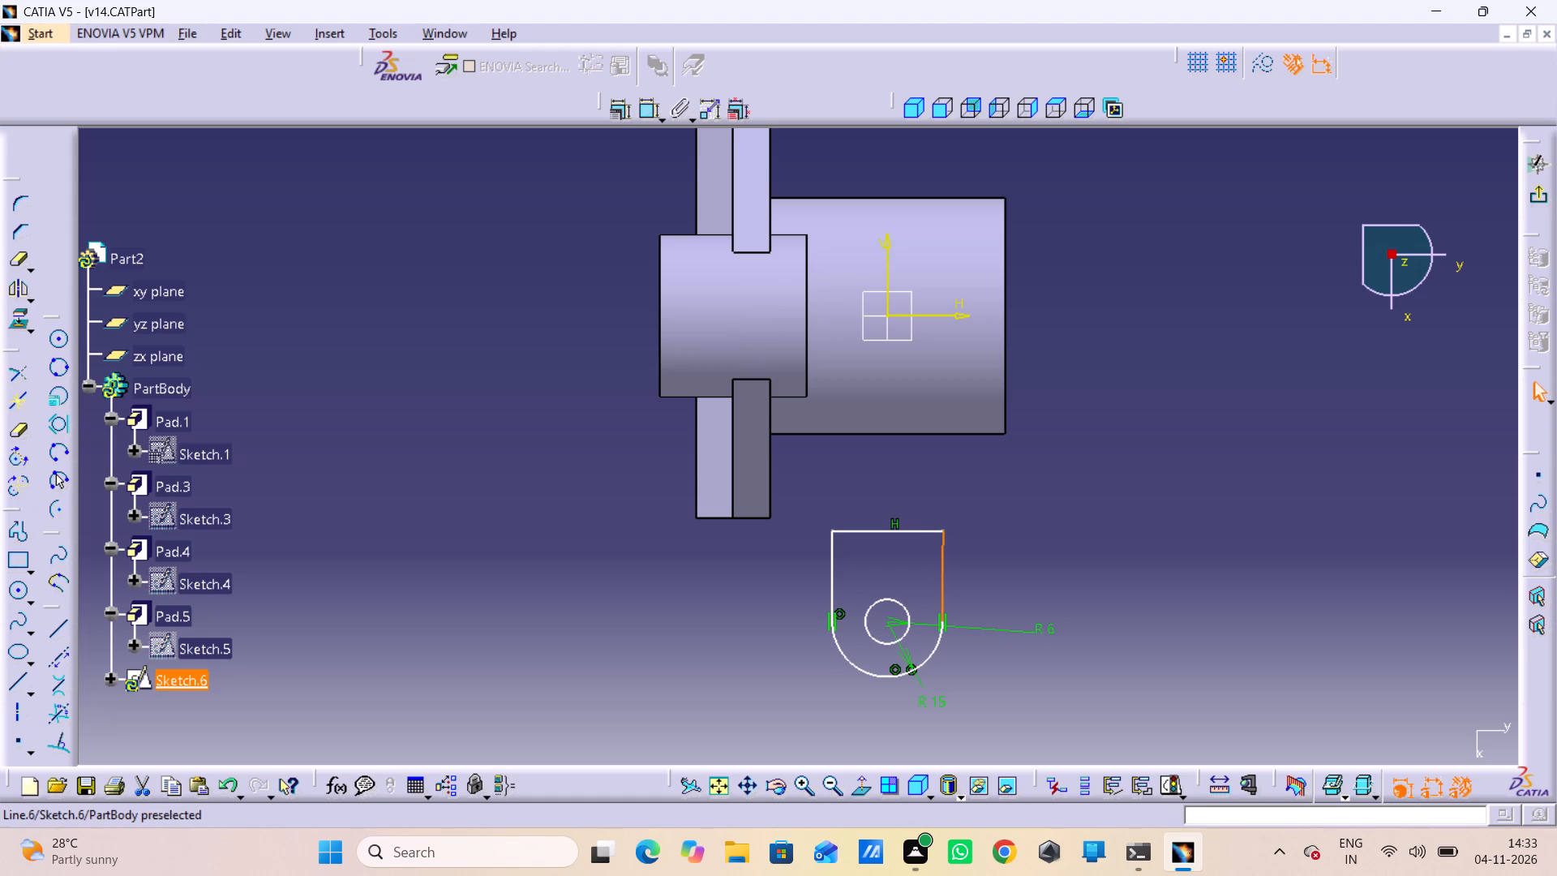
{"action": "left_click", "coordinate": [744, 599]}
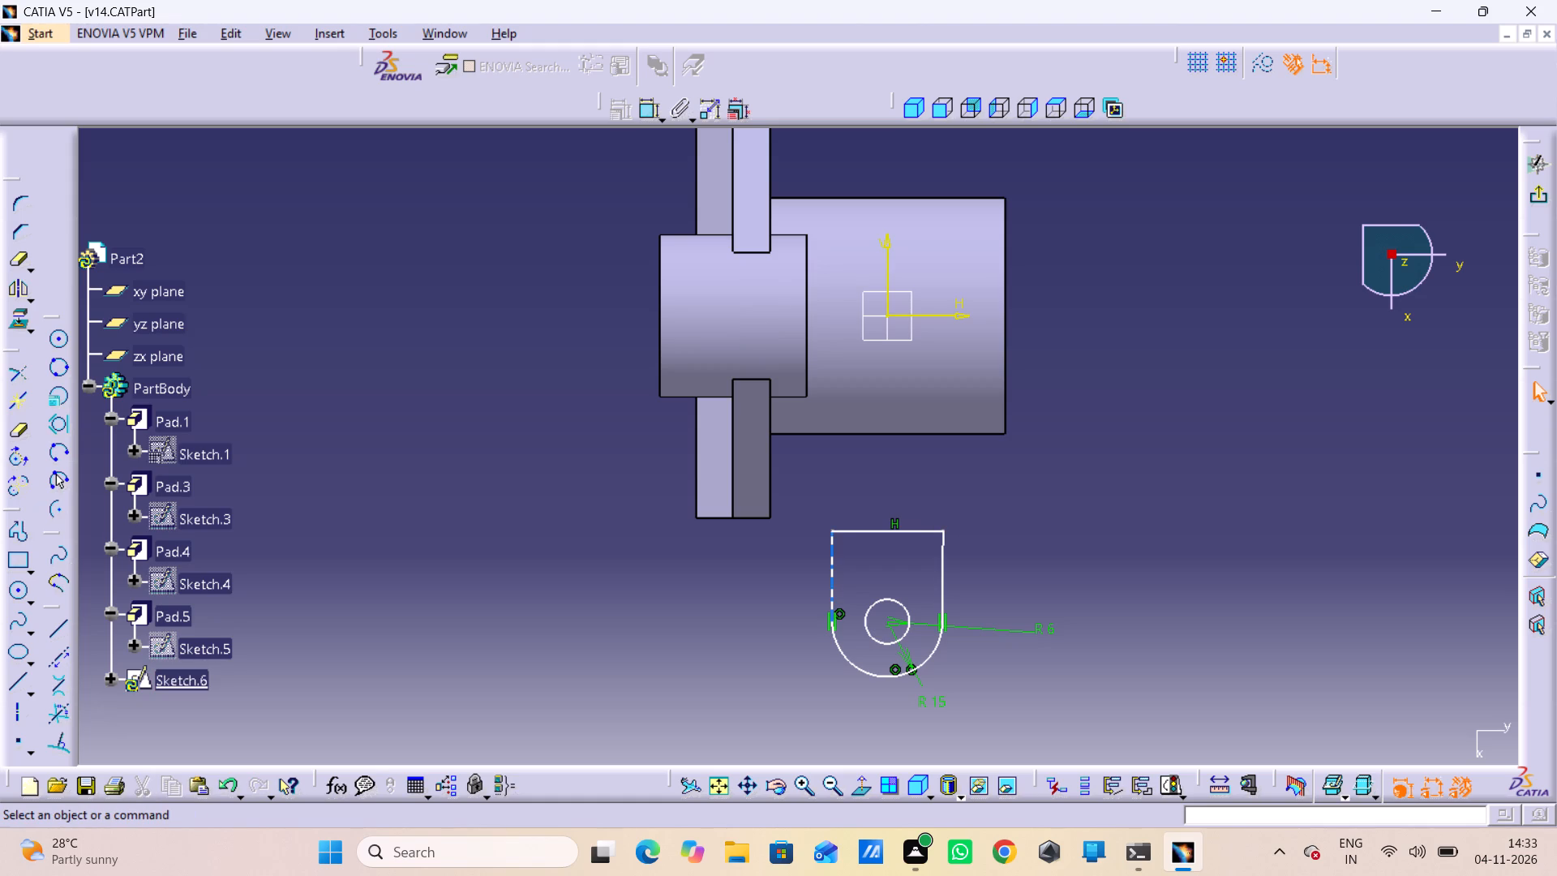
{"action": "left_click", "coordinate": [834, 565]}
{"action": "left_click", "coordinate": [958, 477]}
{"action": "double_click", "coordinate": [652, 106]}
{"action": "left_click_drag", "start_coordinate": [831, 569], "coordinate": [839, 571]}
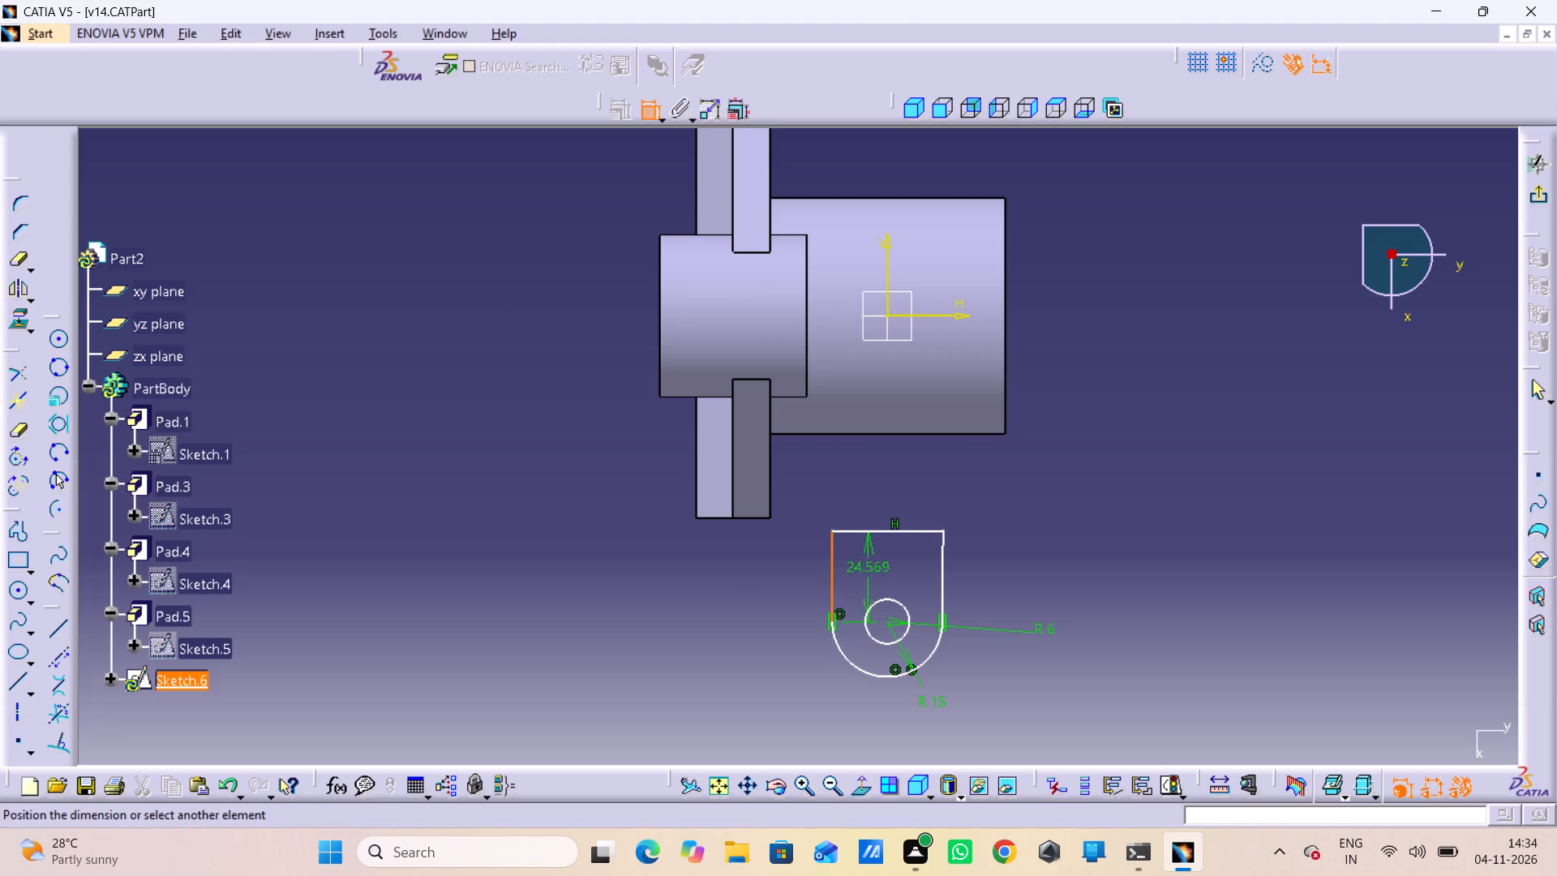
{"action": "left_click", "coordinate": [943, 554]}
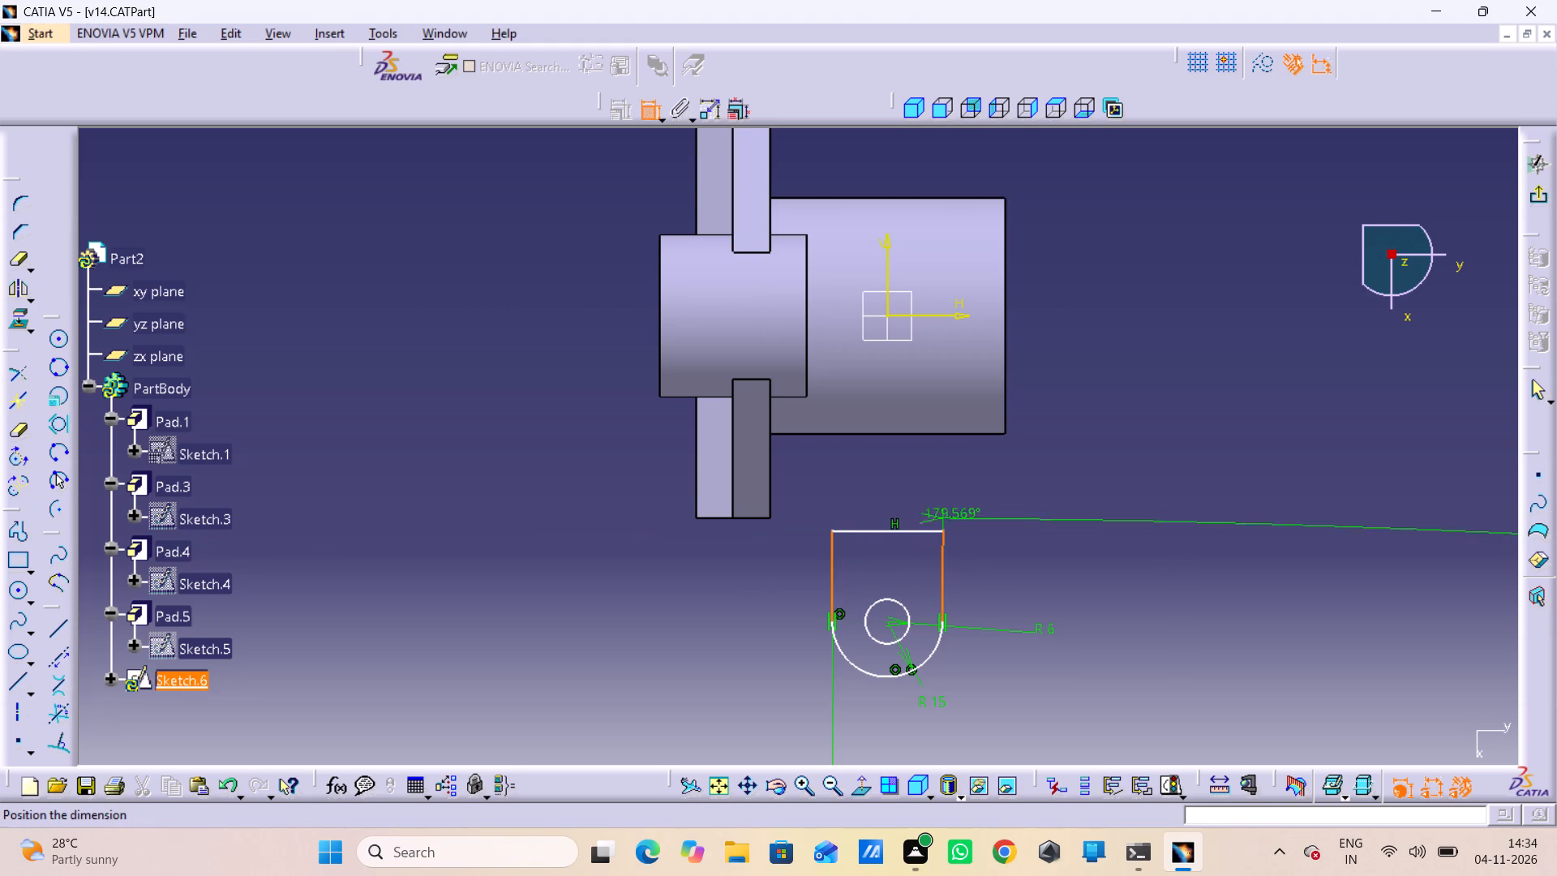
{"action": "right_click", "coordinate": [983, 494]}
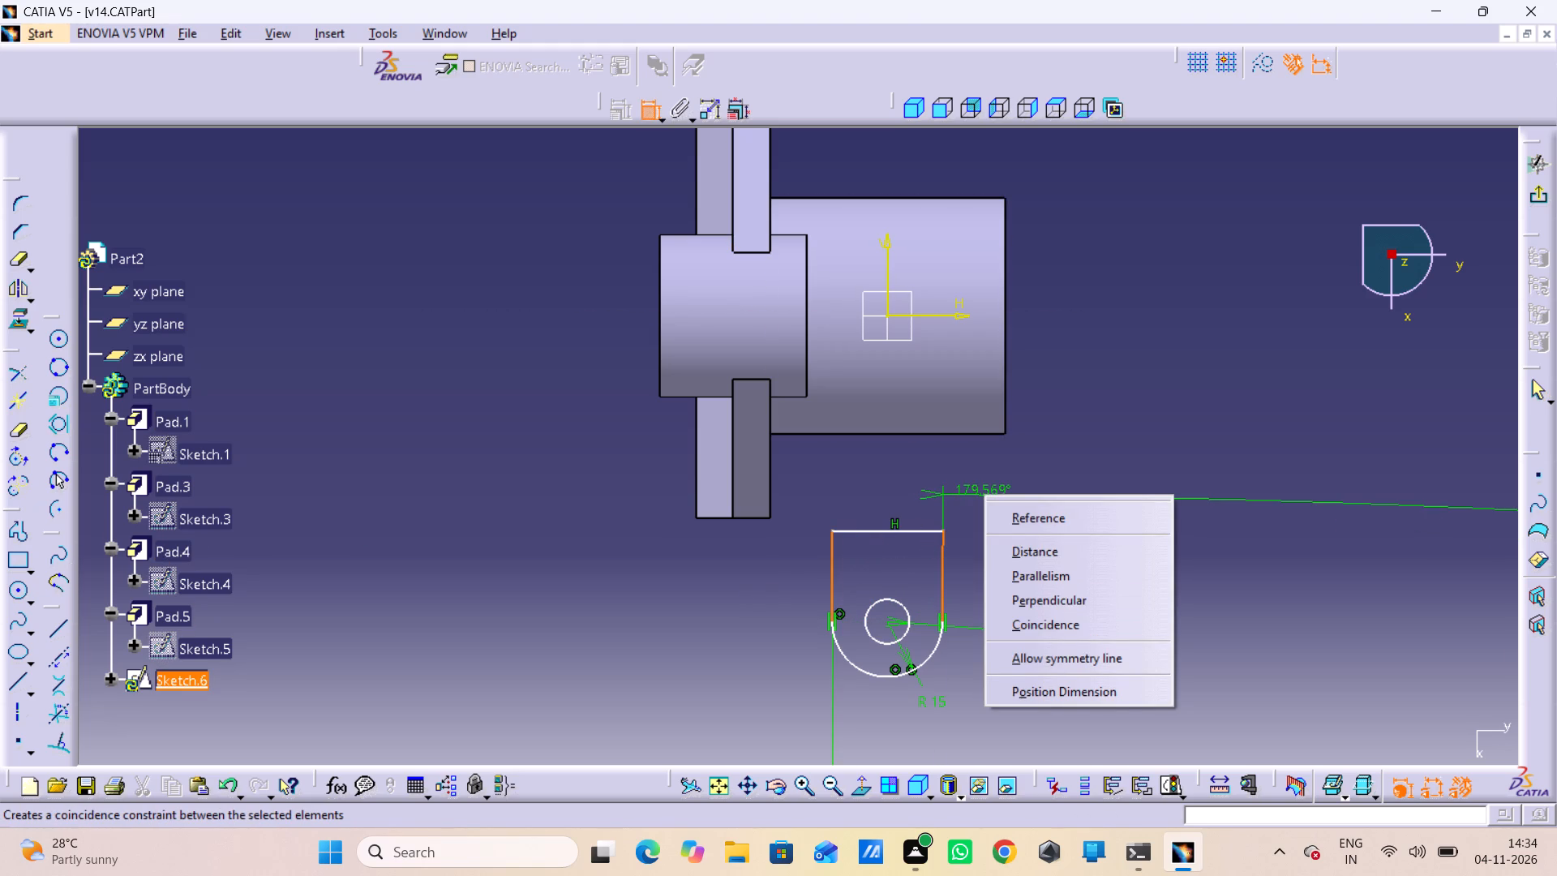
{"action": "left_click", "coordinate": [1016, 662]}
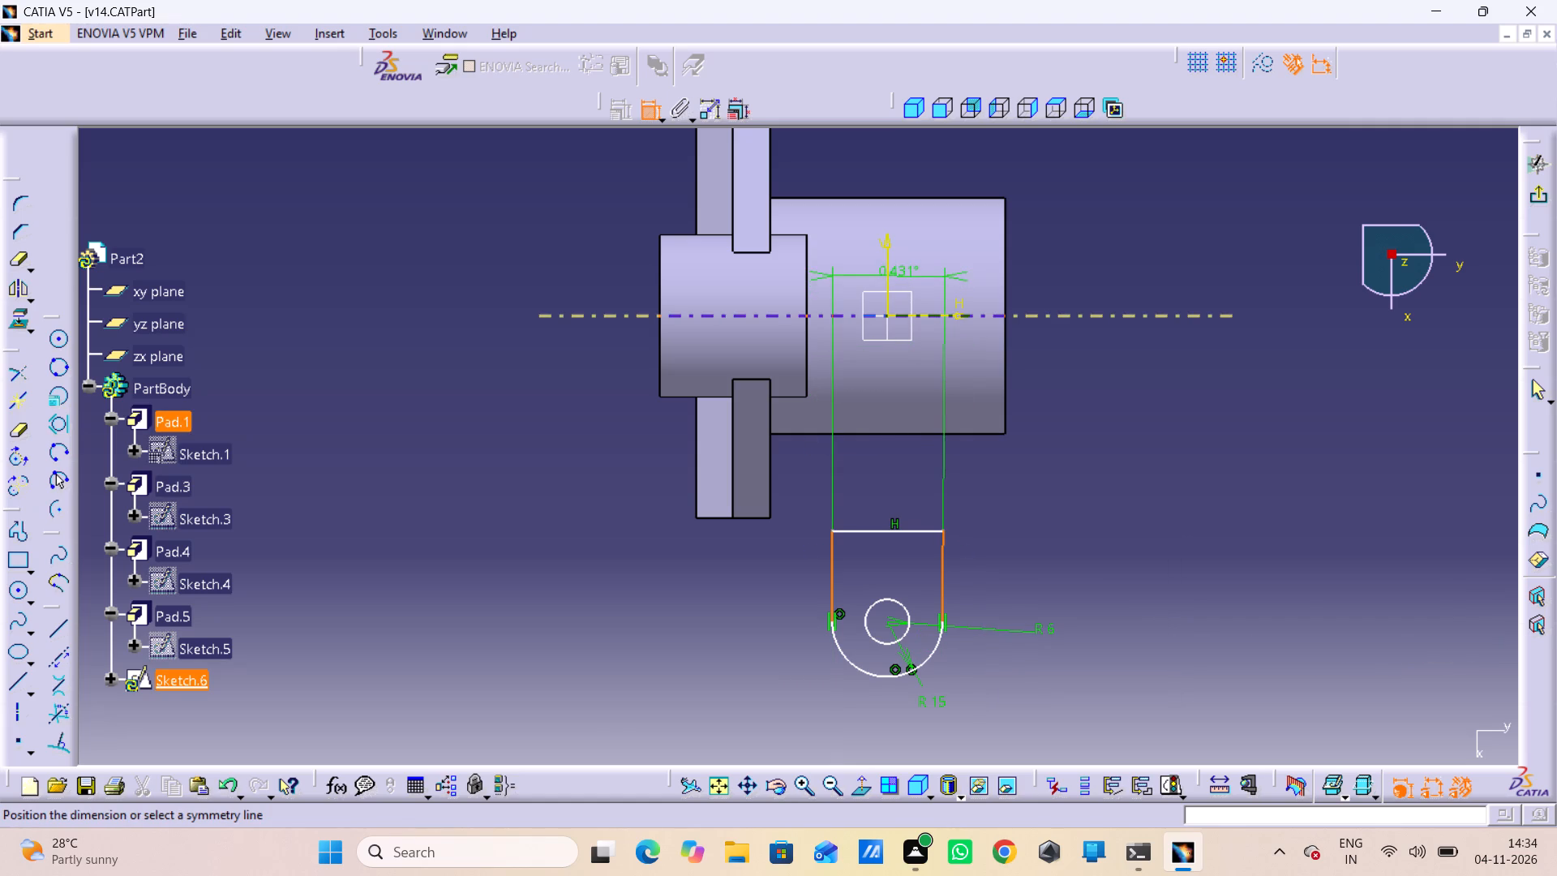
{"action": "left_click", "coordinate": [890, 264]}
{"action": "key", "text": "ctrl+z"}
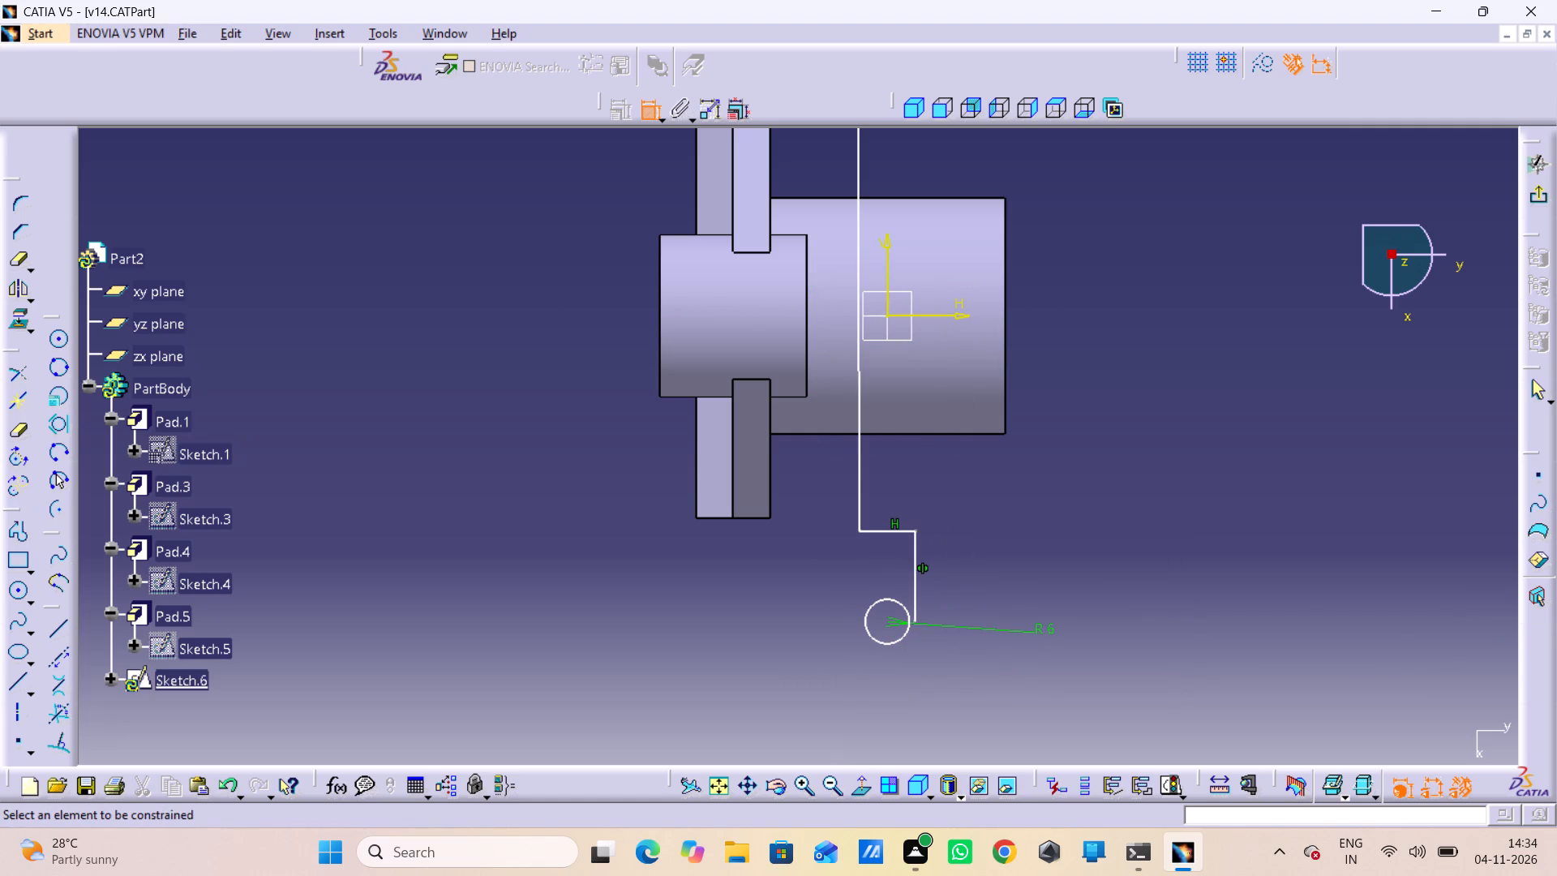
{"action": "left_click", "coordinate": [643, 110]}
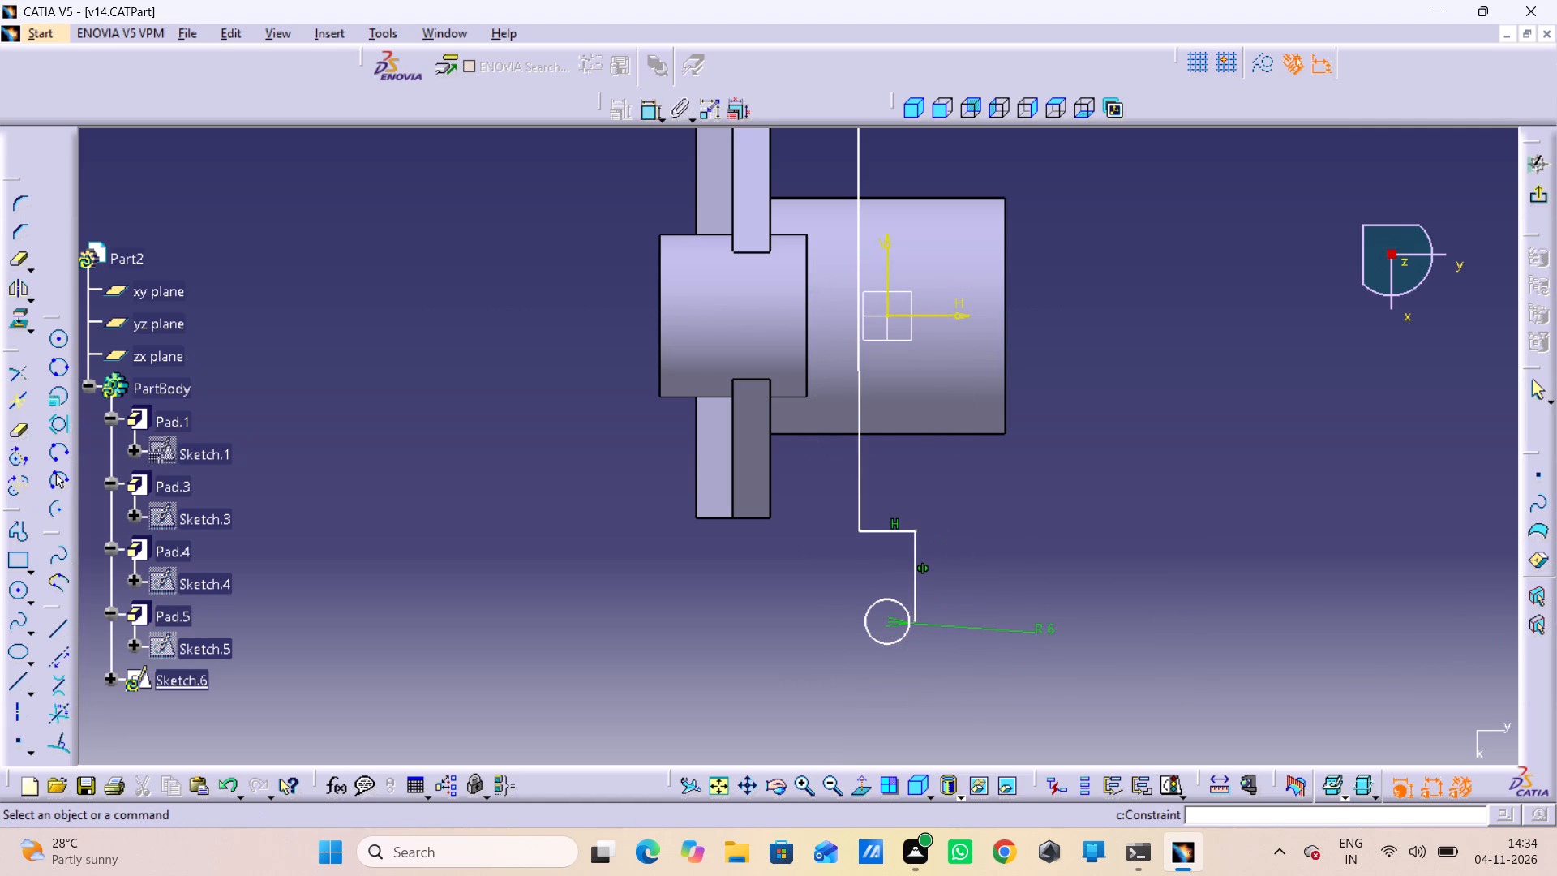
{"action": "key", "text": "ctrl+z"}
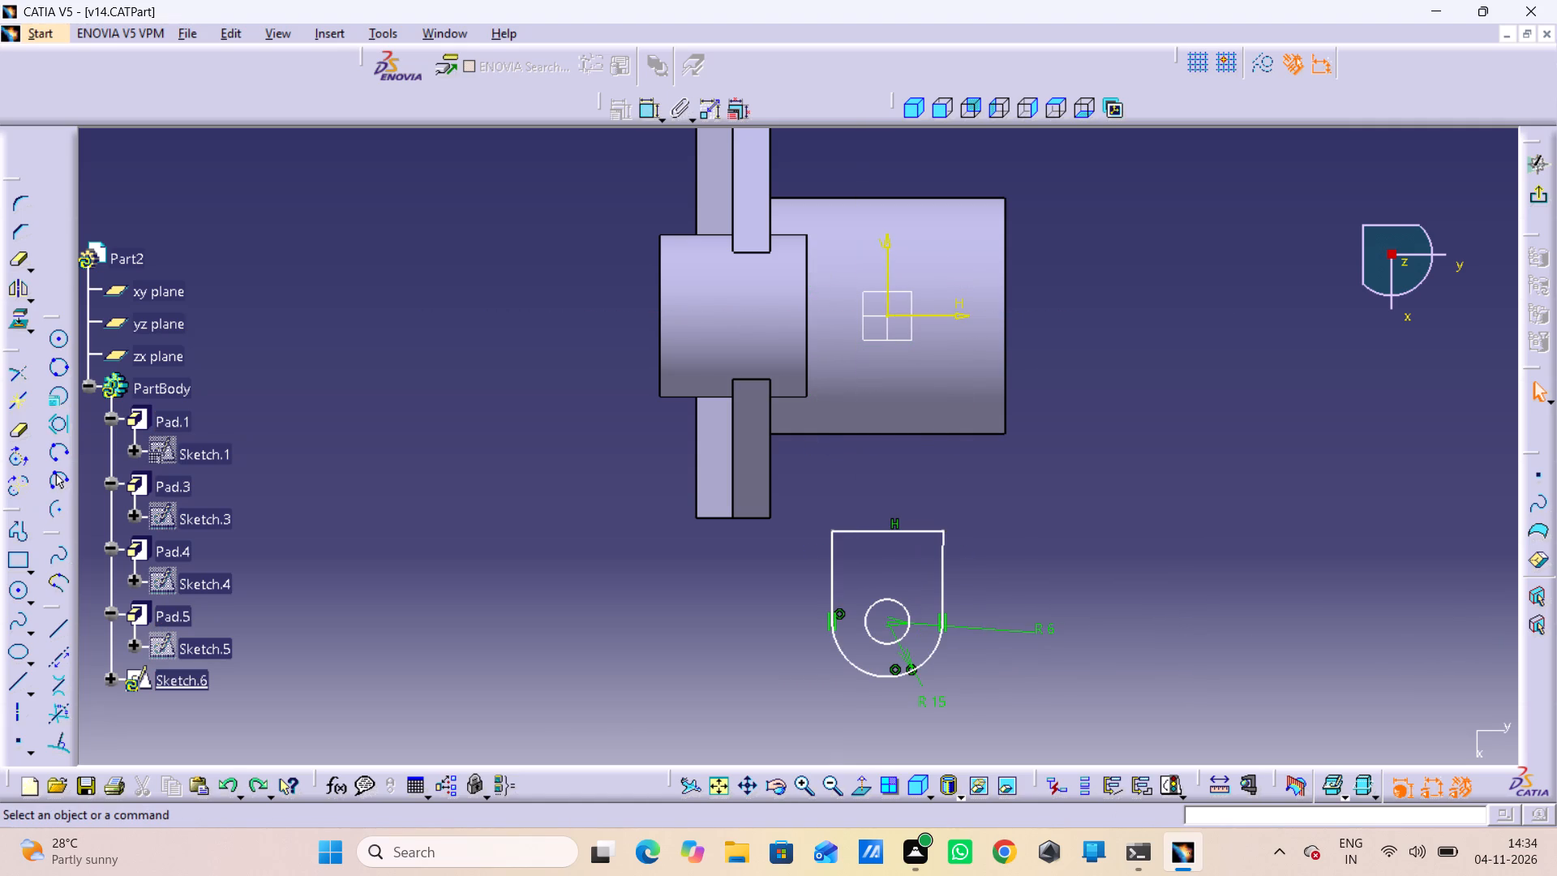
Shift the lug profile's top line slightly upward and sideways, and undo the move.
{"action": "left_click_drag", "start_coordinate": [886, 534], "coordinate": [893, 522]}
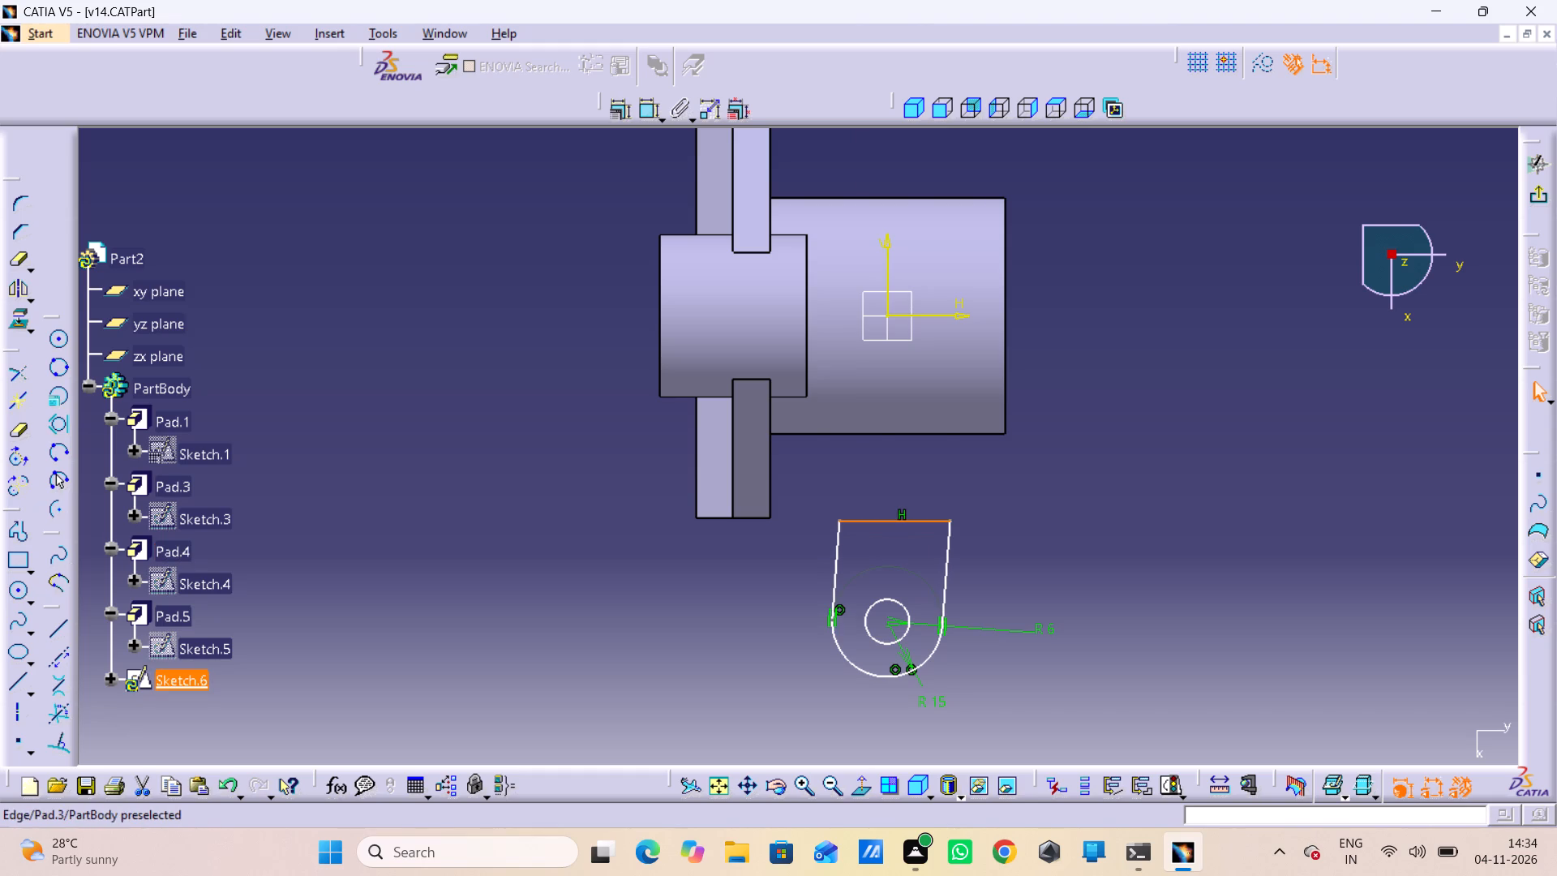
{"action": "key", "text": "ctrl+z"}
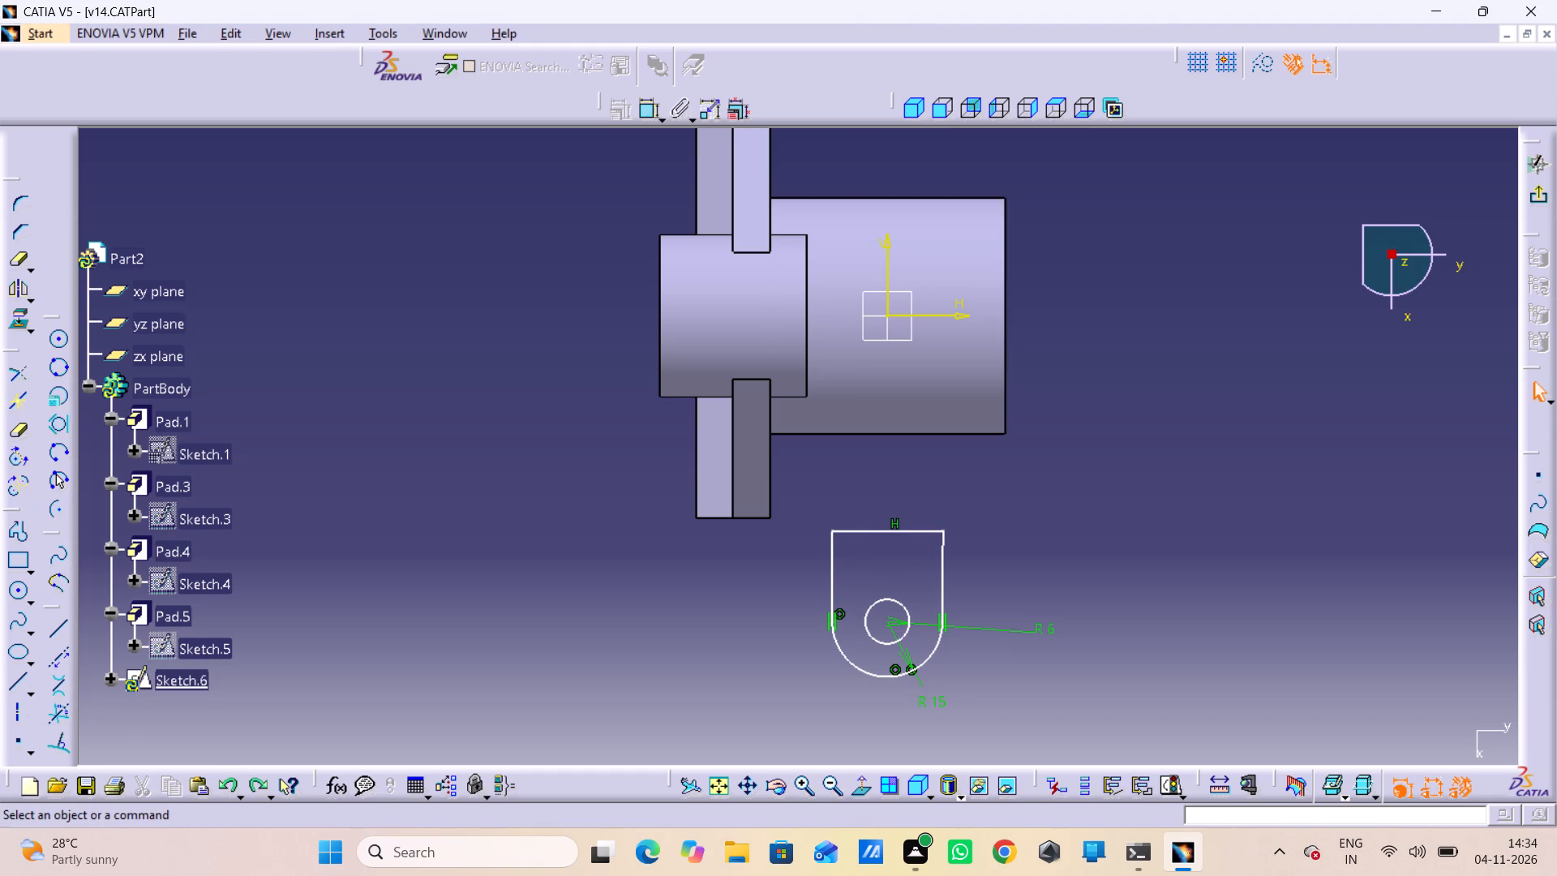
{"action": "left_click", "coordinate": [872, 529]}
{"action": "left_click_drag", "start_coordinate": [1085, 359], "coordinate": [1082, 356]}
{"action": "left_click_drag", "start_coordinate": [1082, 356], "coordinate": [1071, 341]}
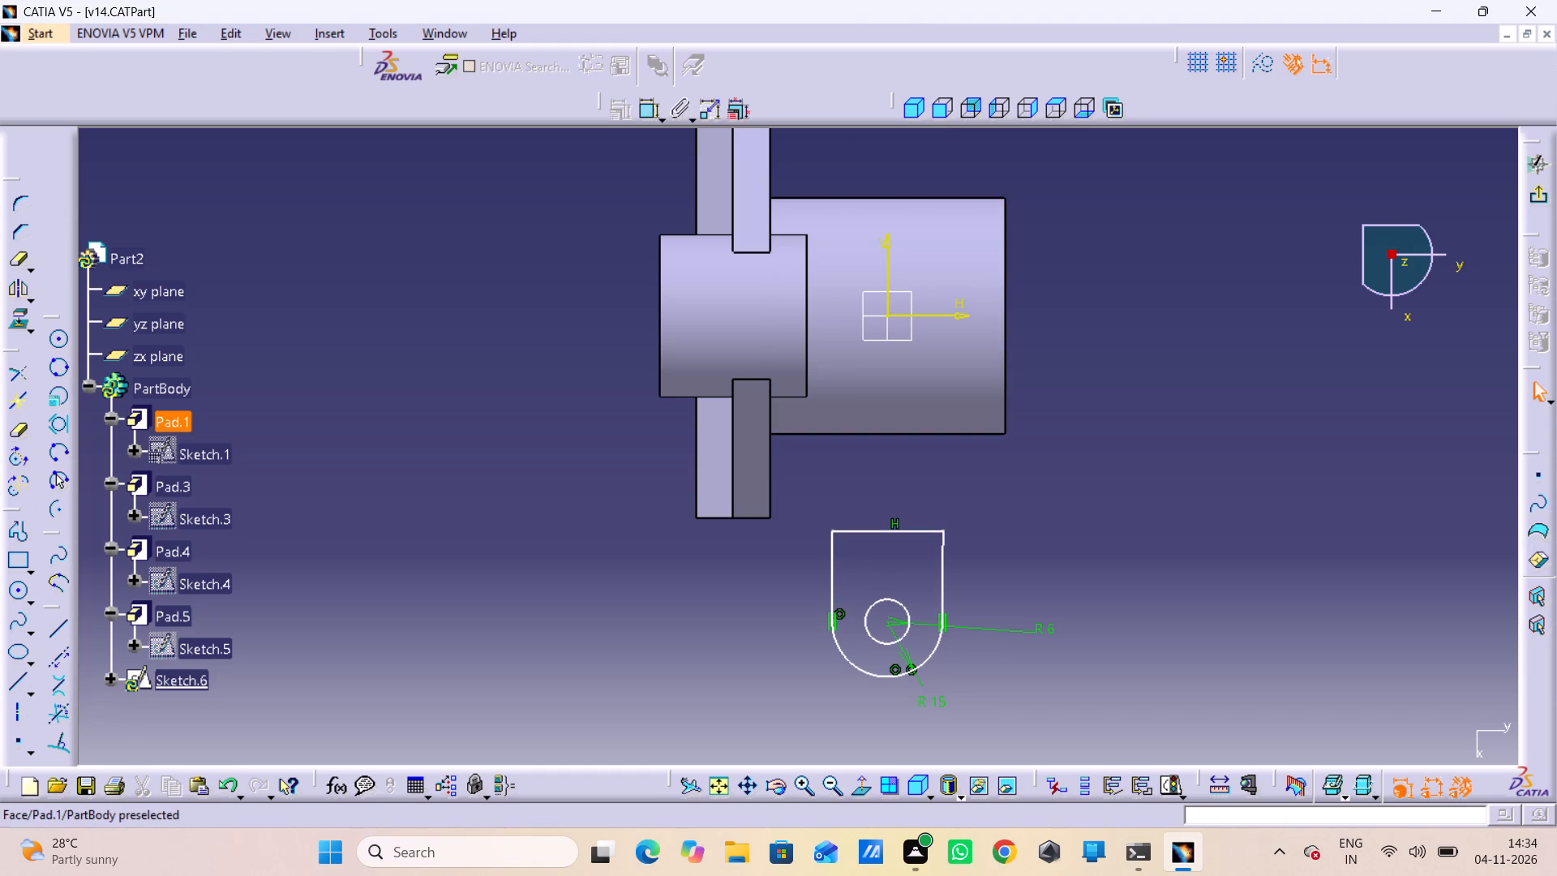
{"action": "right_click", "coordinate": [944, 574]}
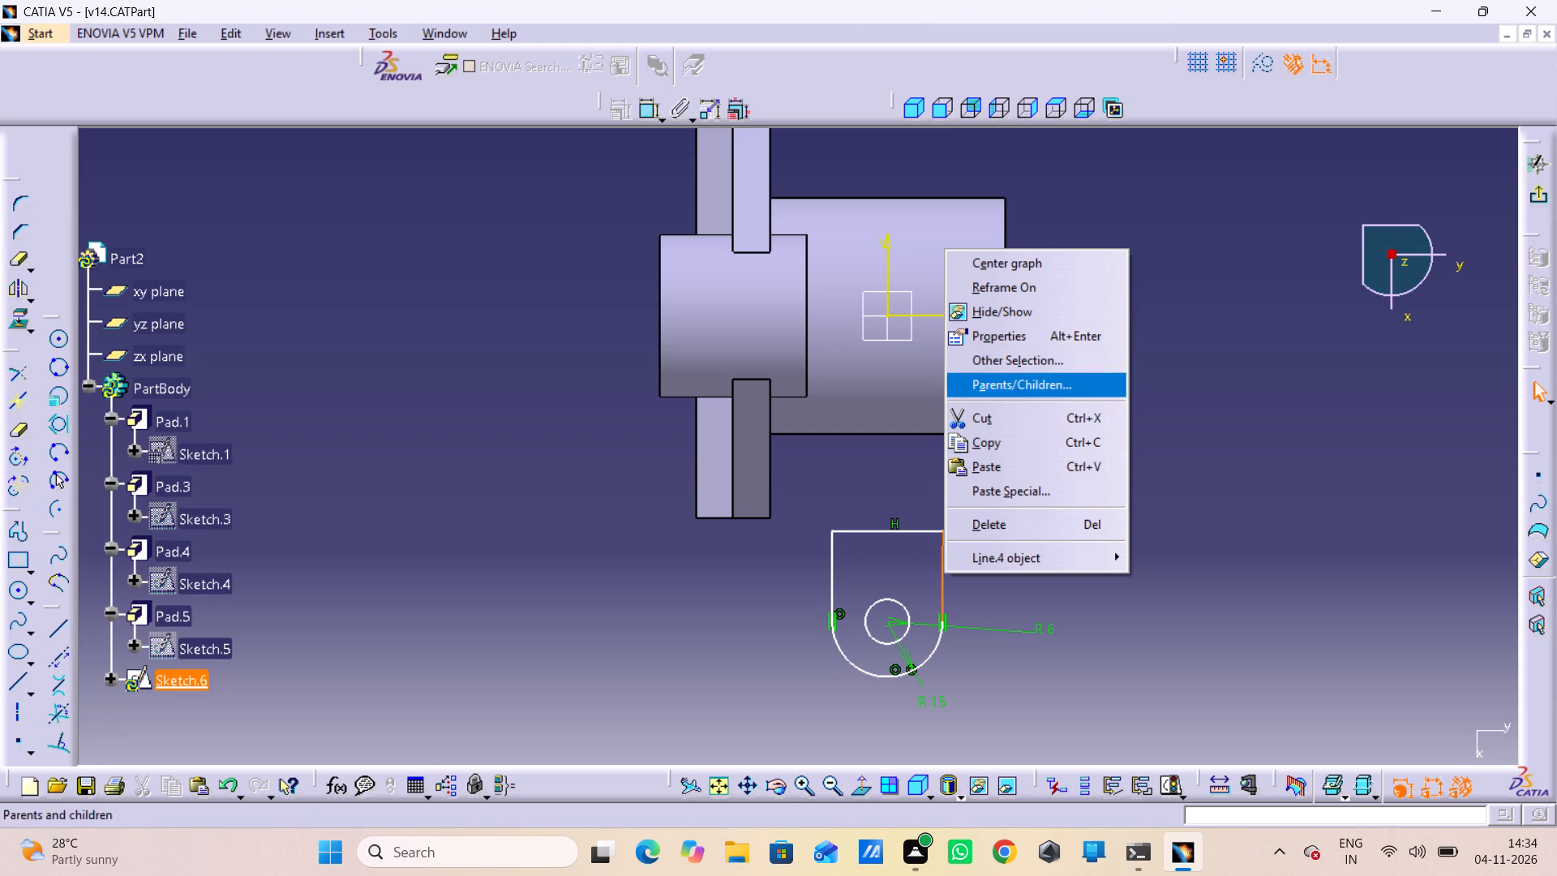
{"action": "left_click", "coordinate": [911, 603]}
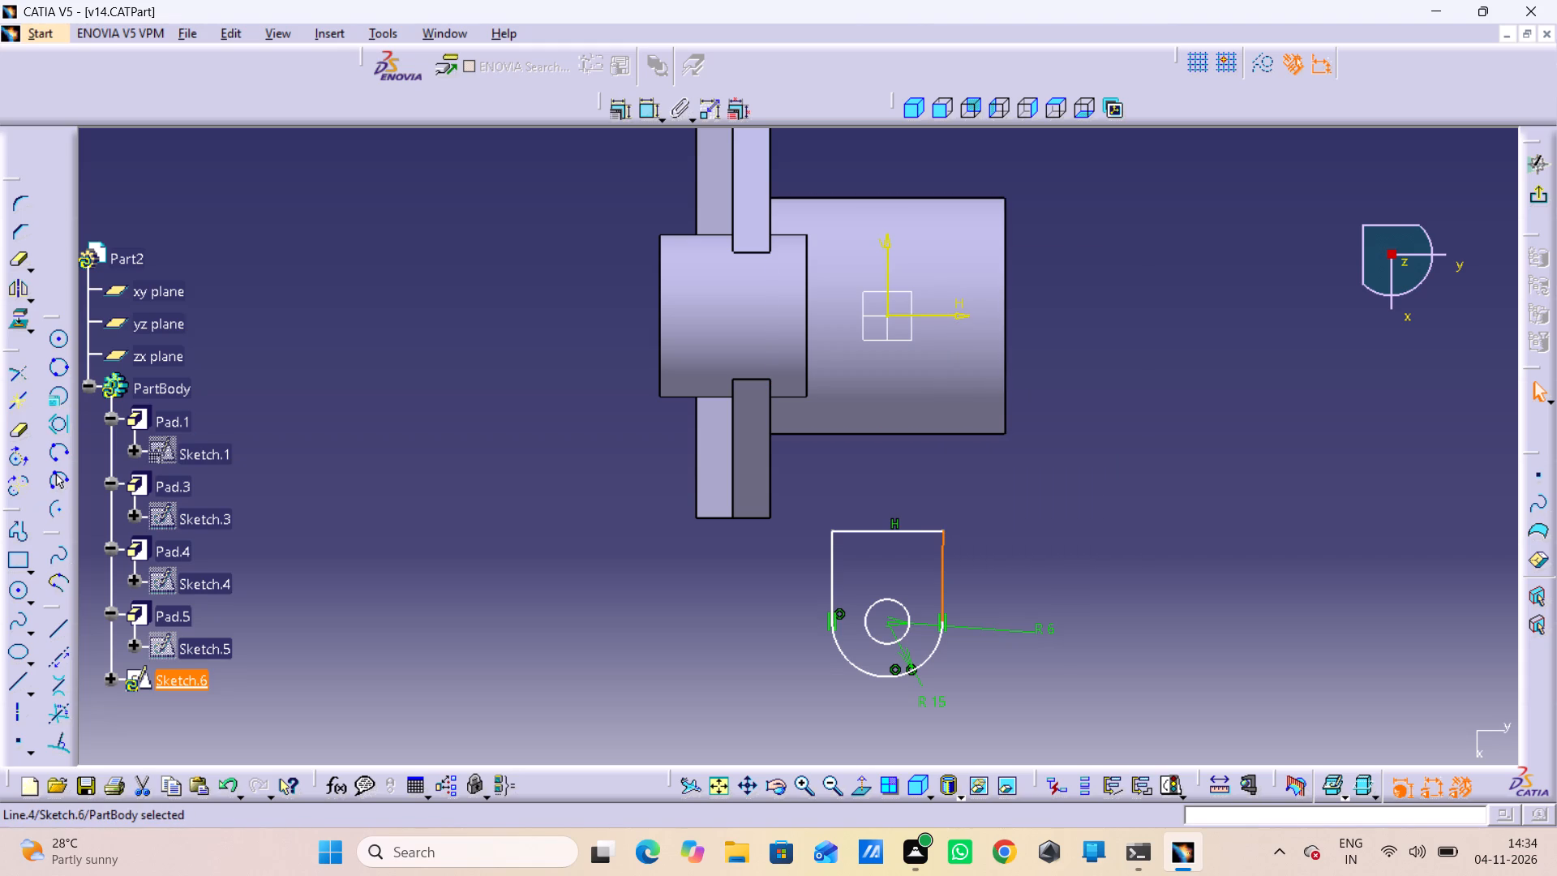
Constrain both straight side lines of the lug profile as vertical.
{"action": "left_click", "coordinate": [654, 115]}
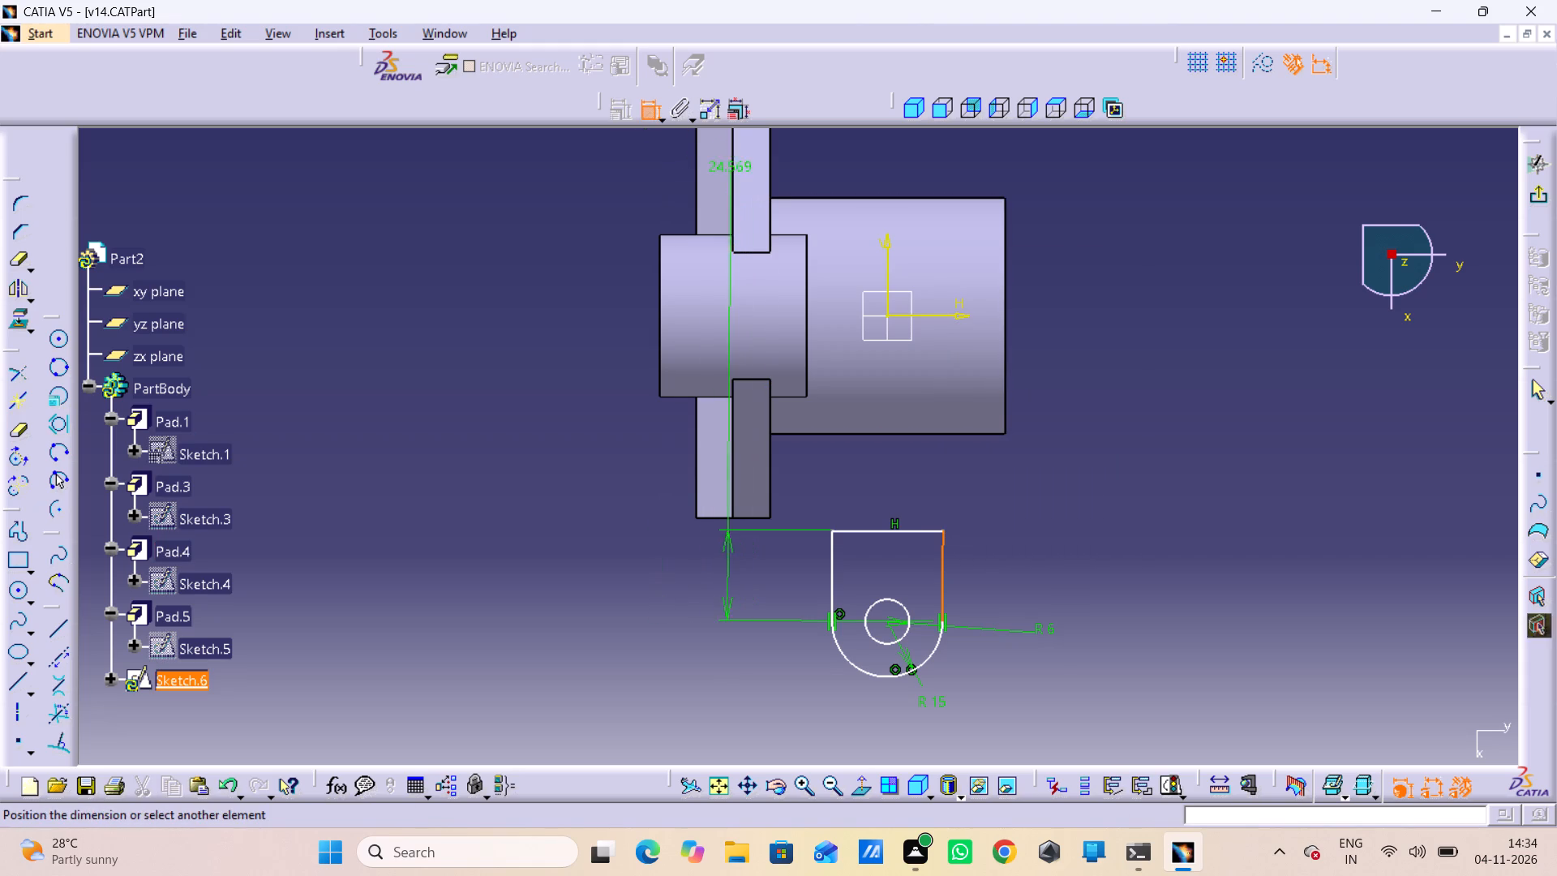
{"action": "right_click", "coordinate": [874, 547]}
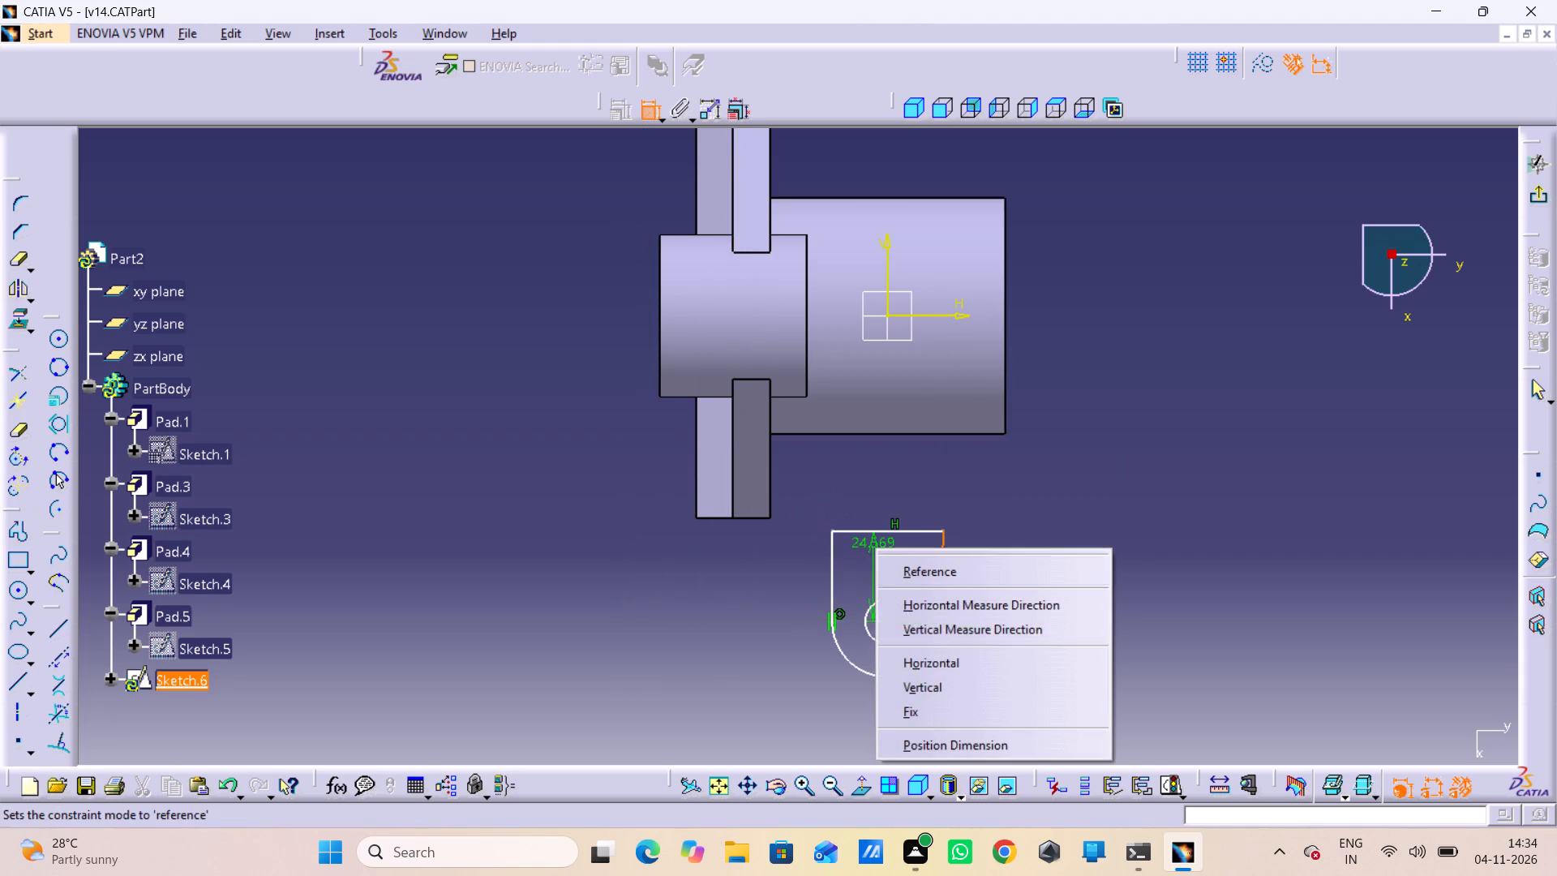
{"action": "left_click", "coordinate": [977, 676]}
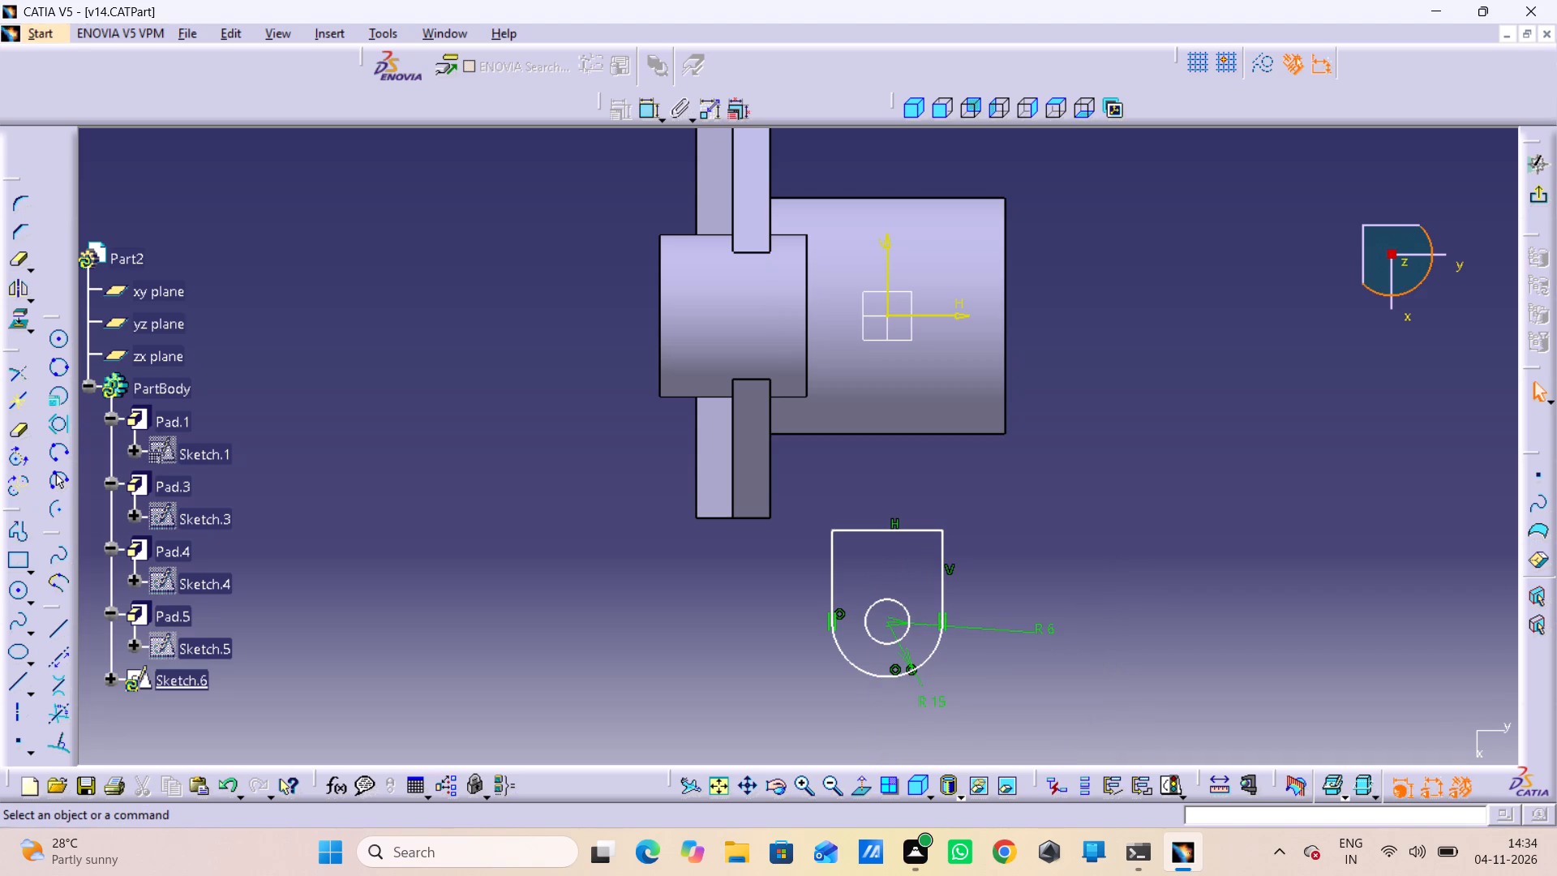
{"action": "left_click", "coordinate": [645, 103]}
{"action": "double_click", "coordinate": [645, 103]}
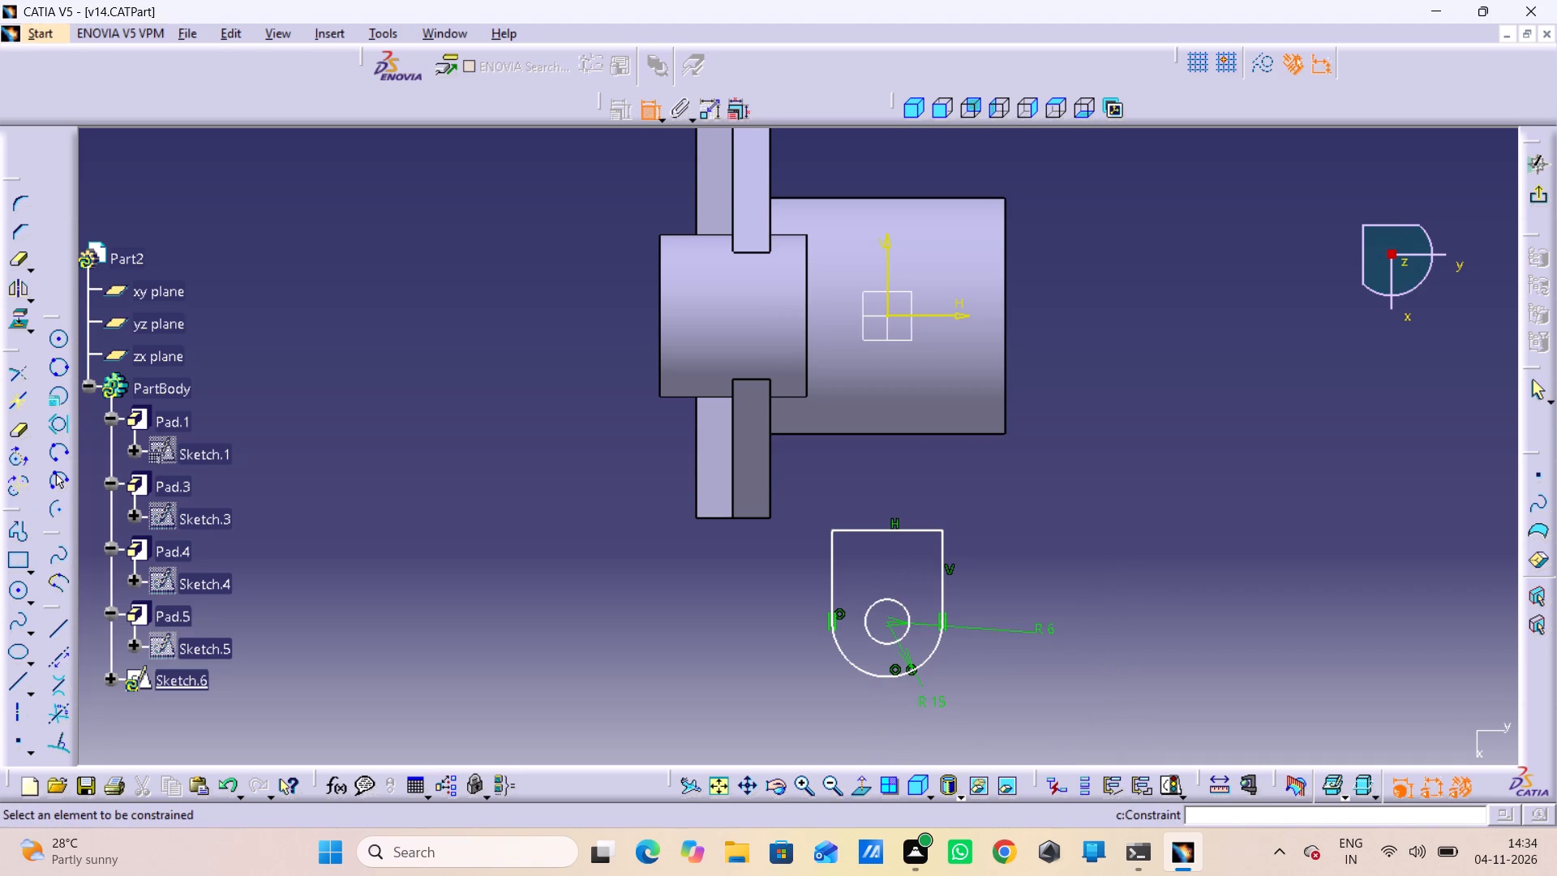
{"action": "left_click", "coordinate": [646, 112]}
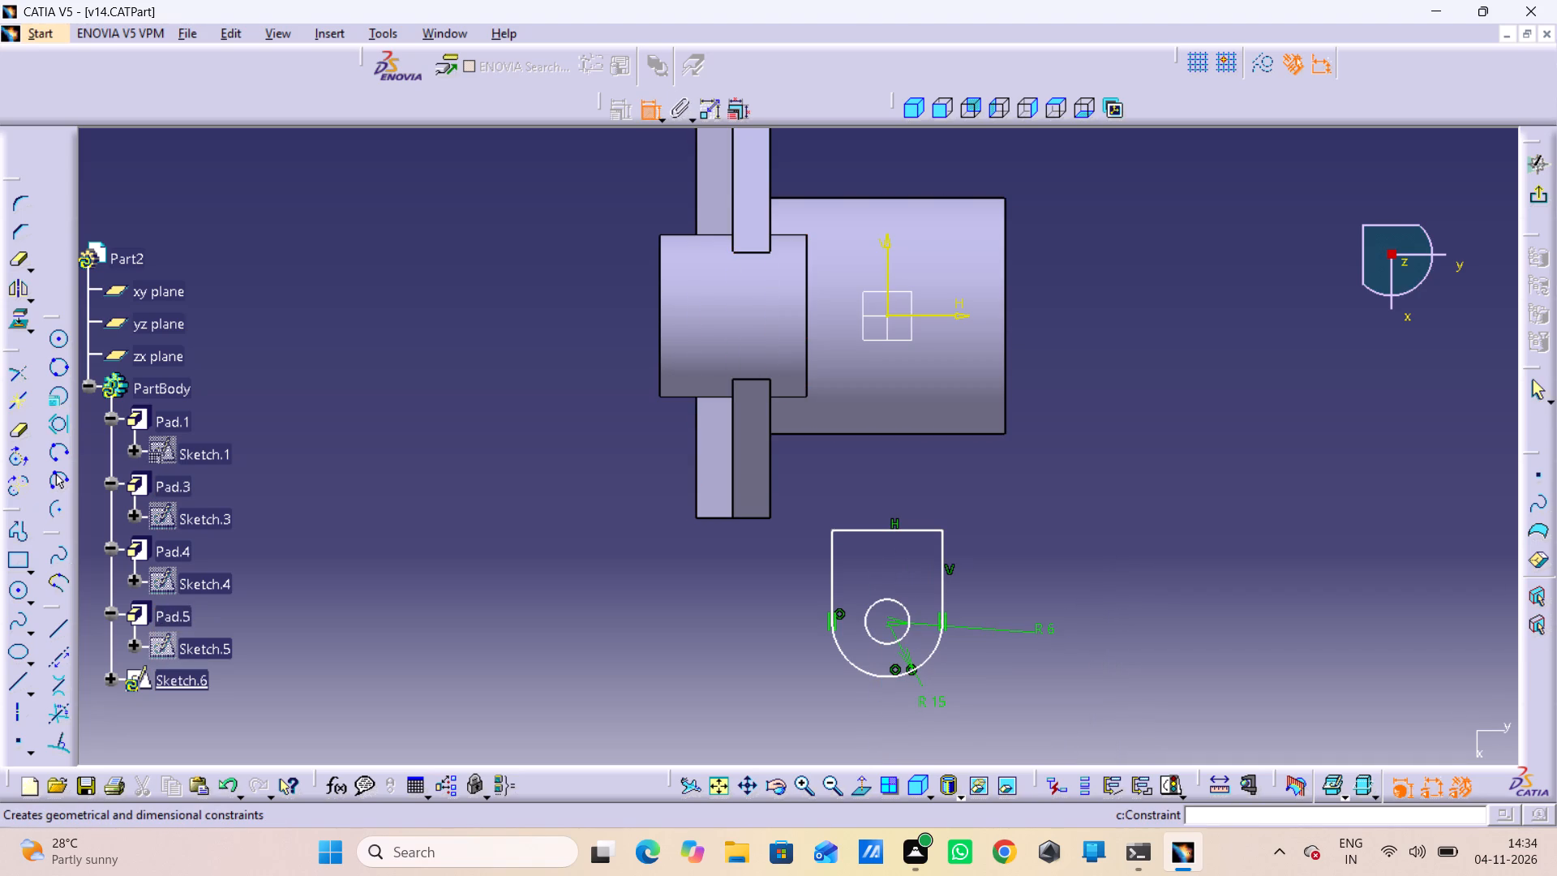
{"action": "double_click", "coordinate": [643, 120]}
{"action": "double_click", "coordinate": [643, 111]}
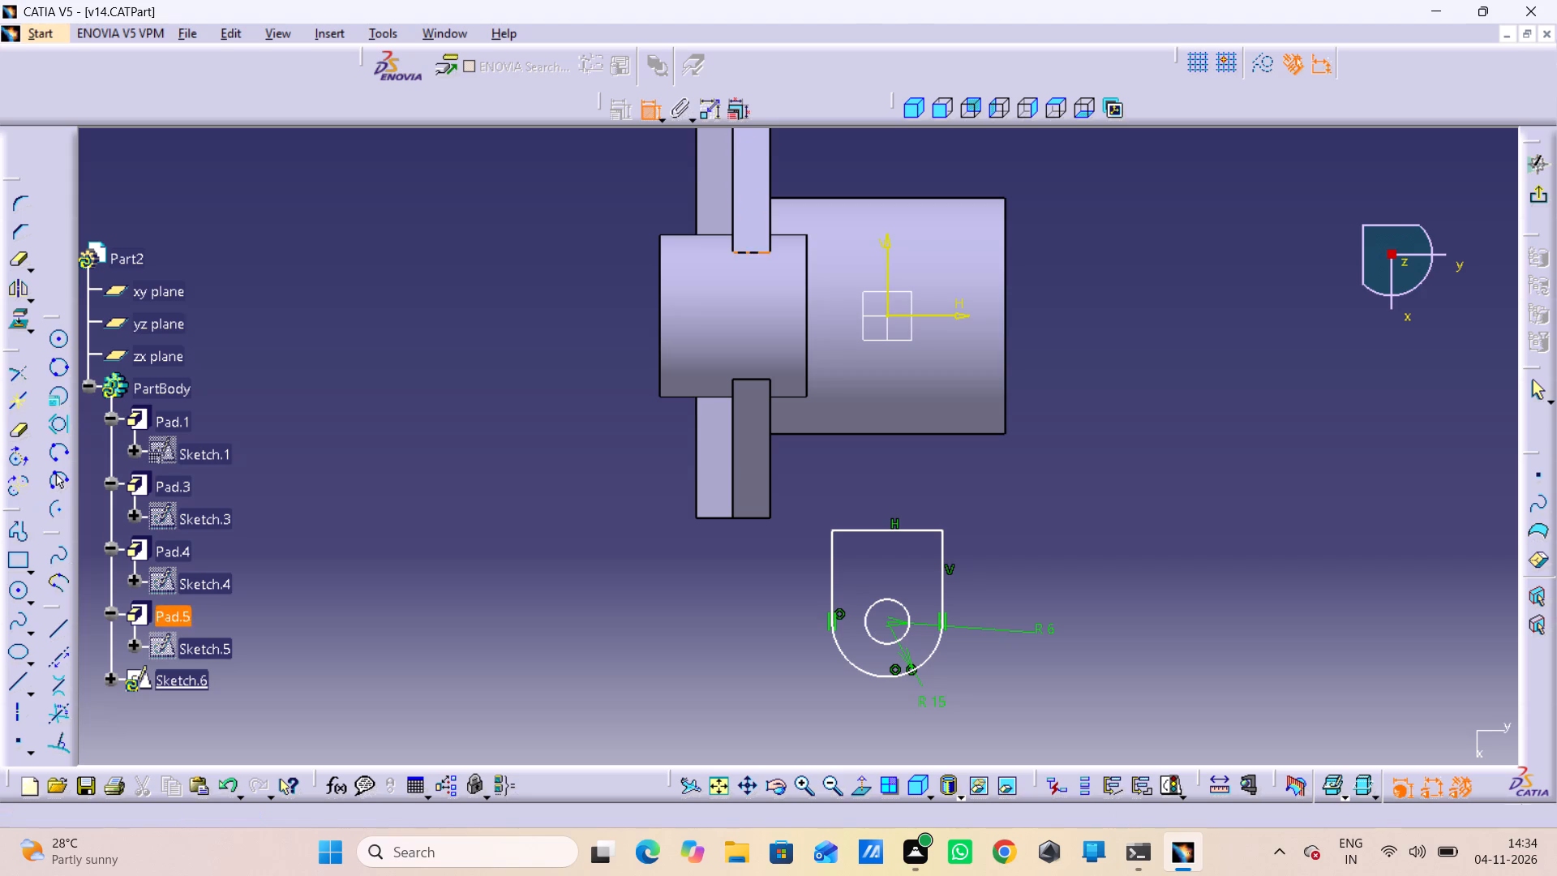
{"action": "left_click", "coordinate": [830, 583]}
{"action": "right_click", "coordinate": [766, 598]}
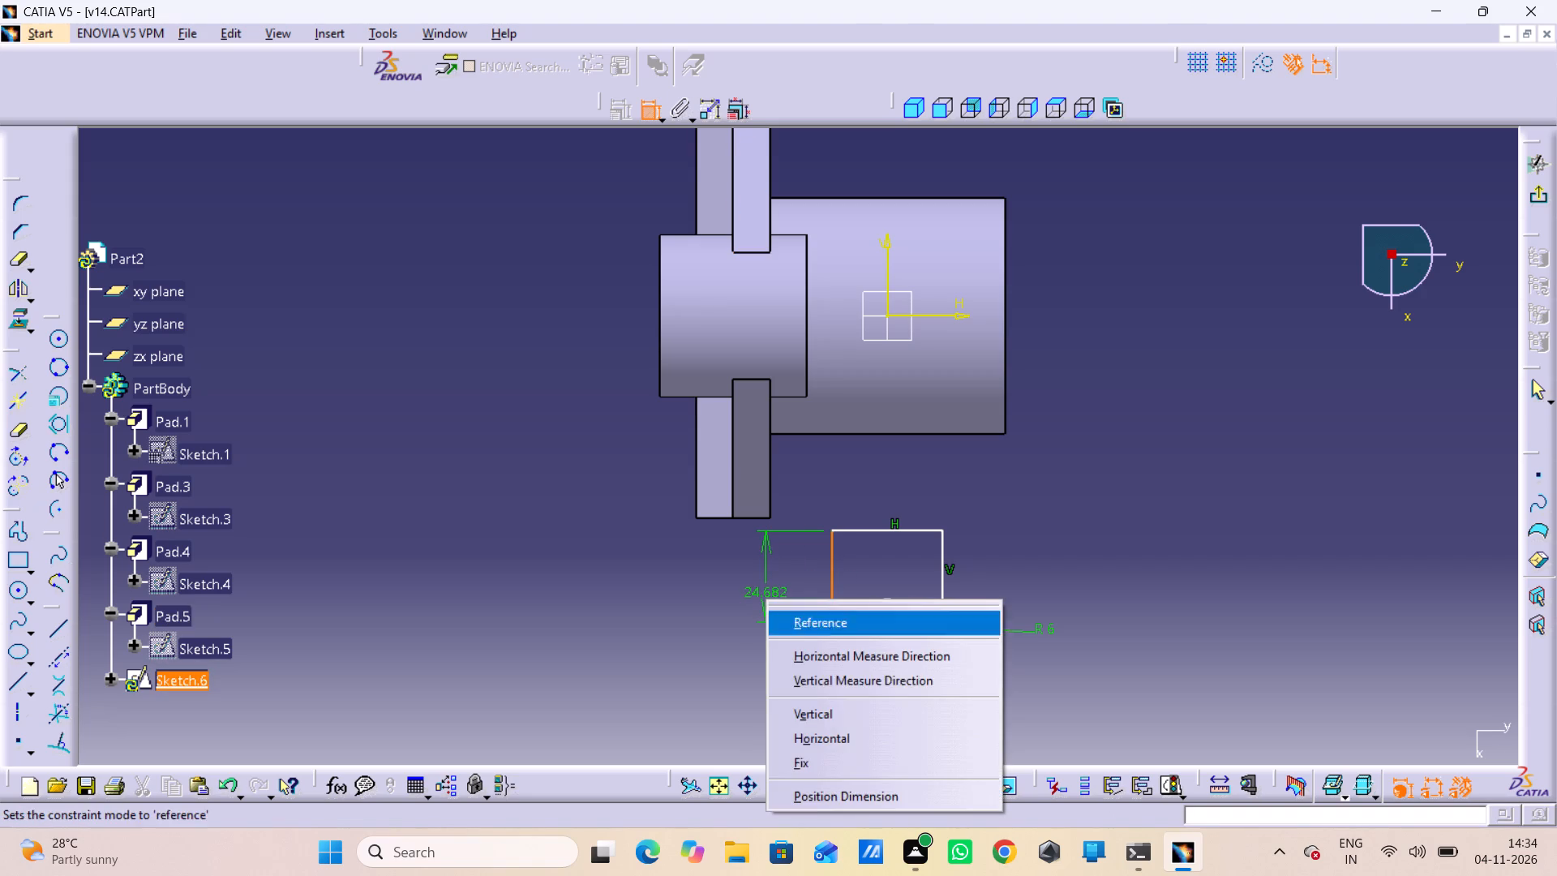
{"action": "left_click", "coordinate": [830, 717]}
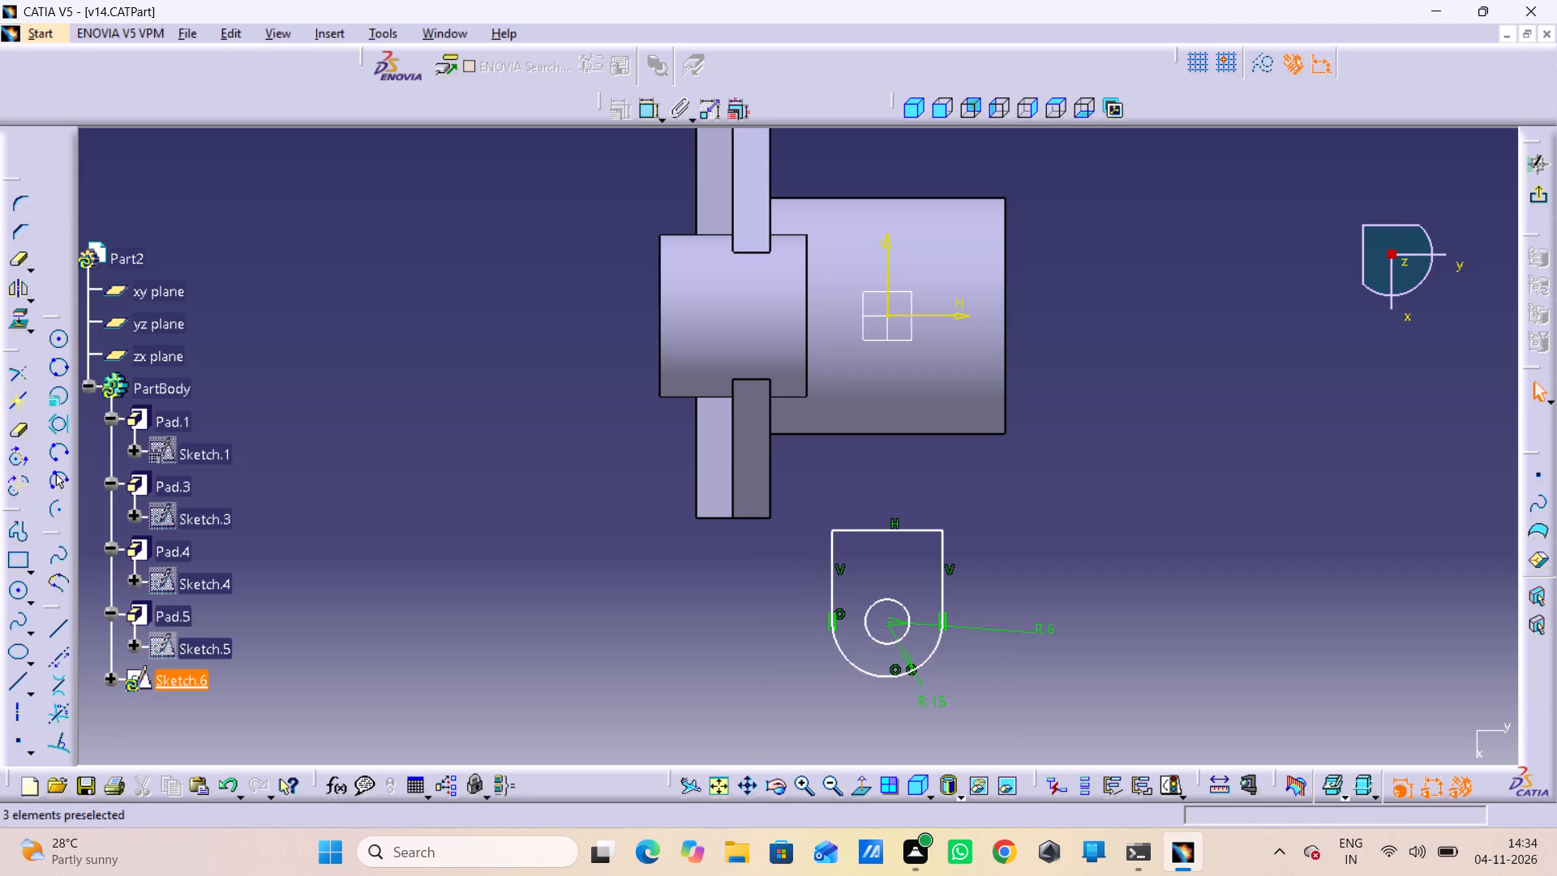
Make the lug profile's top line coincident with the lower edge of the large cylinder.
{"action": "left_click", "coordinate": [861, 523]}
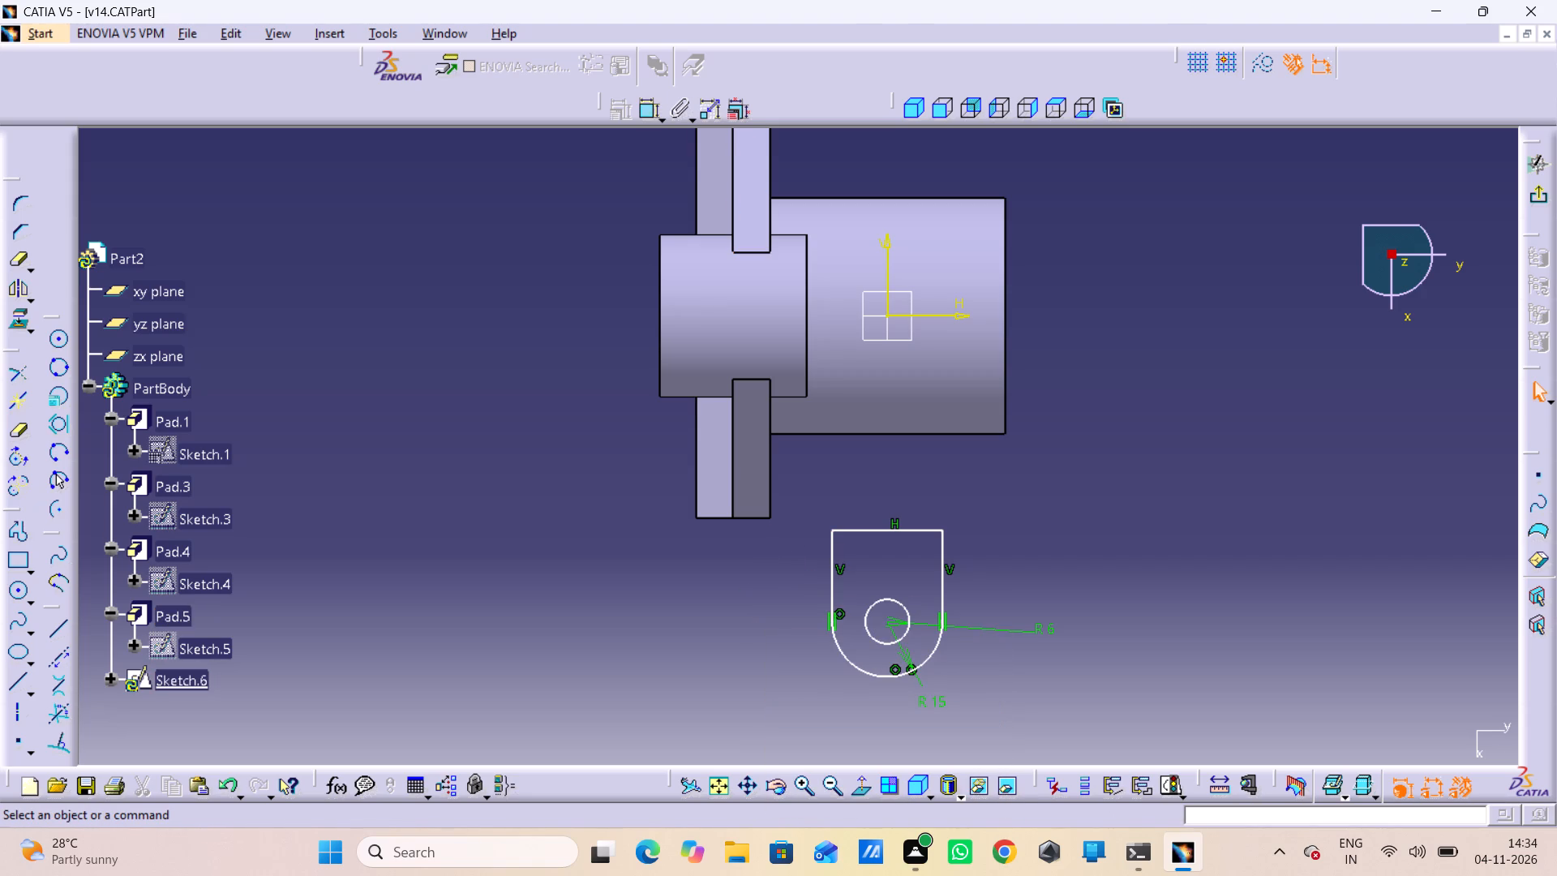
{"action": "double_click", "coordinate": [646, 101]}
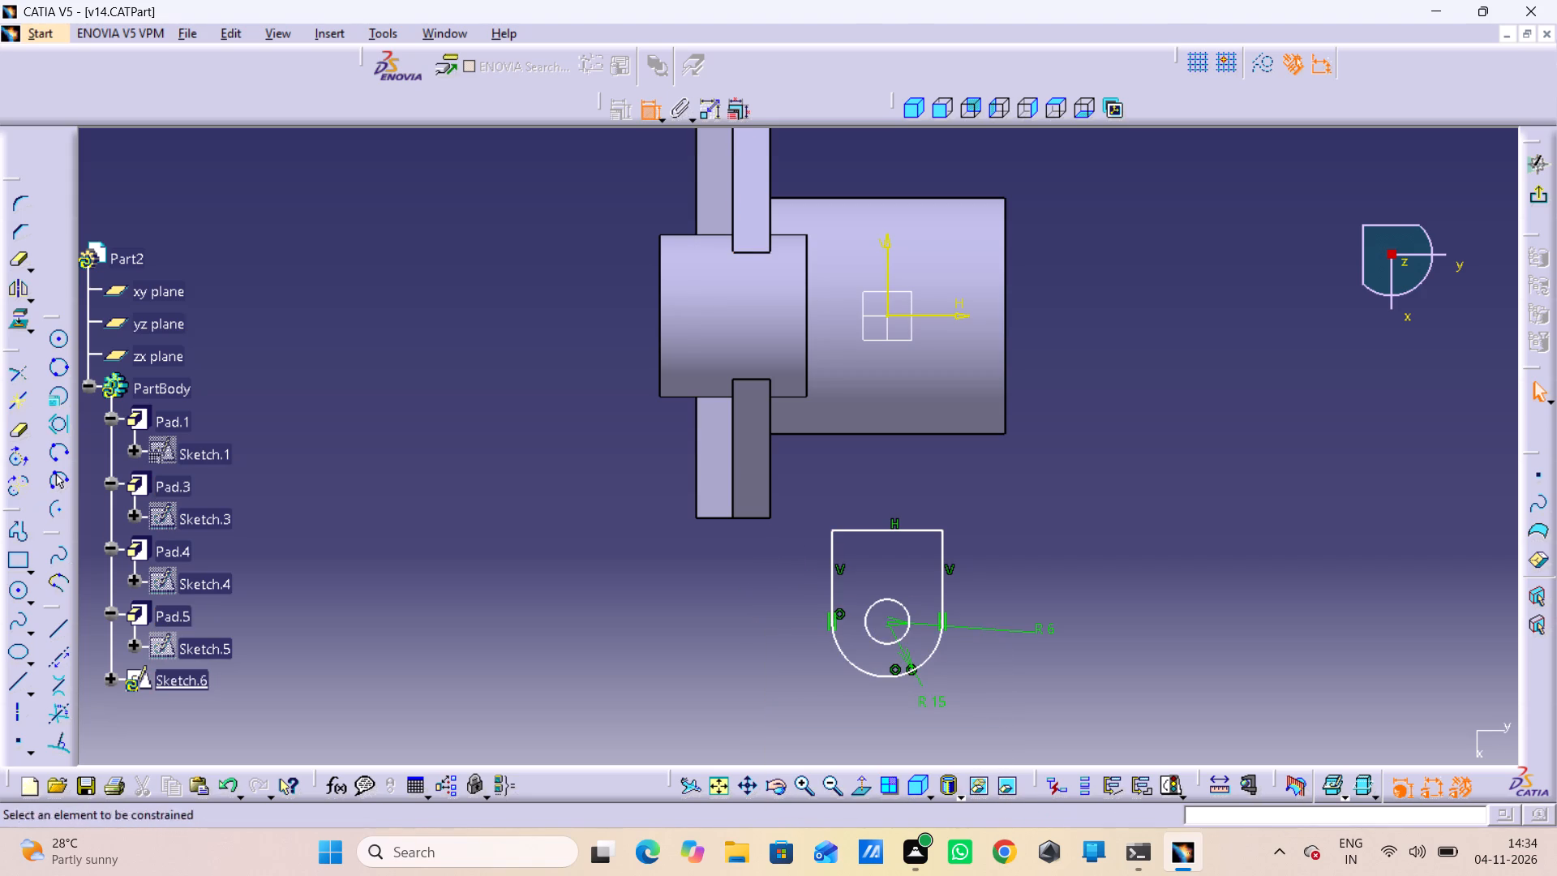
{"action": "left_click", "coordinate": [861, 526]}
{"action": "left_click", "coordinate": [853, 436]}
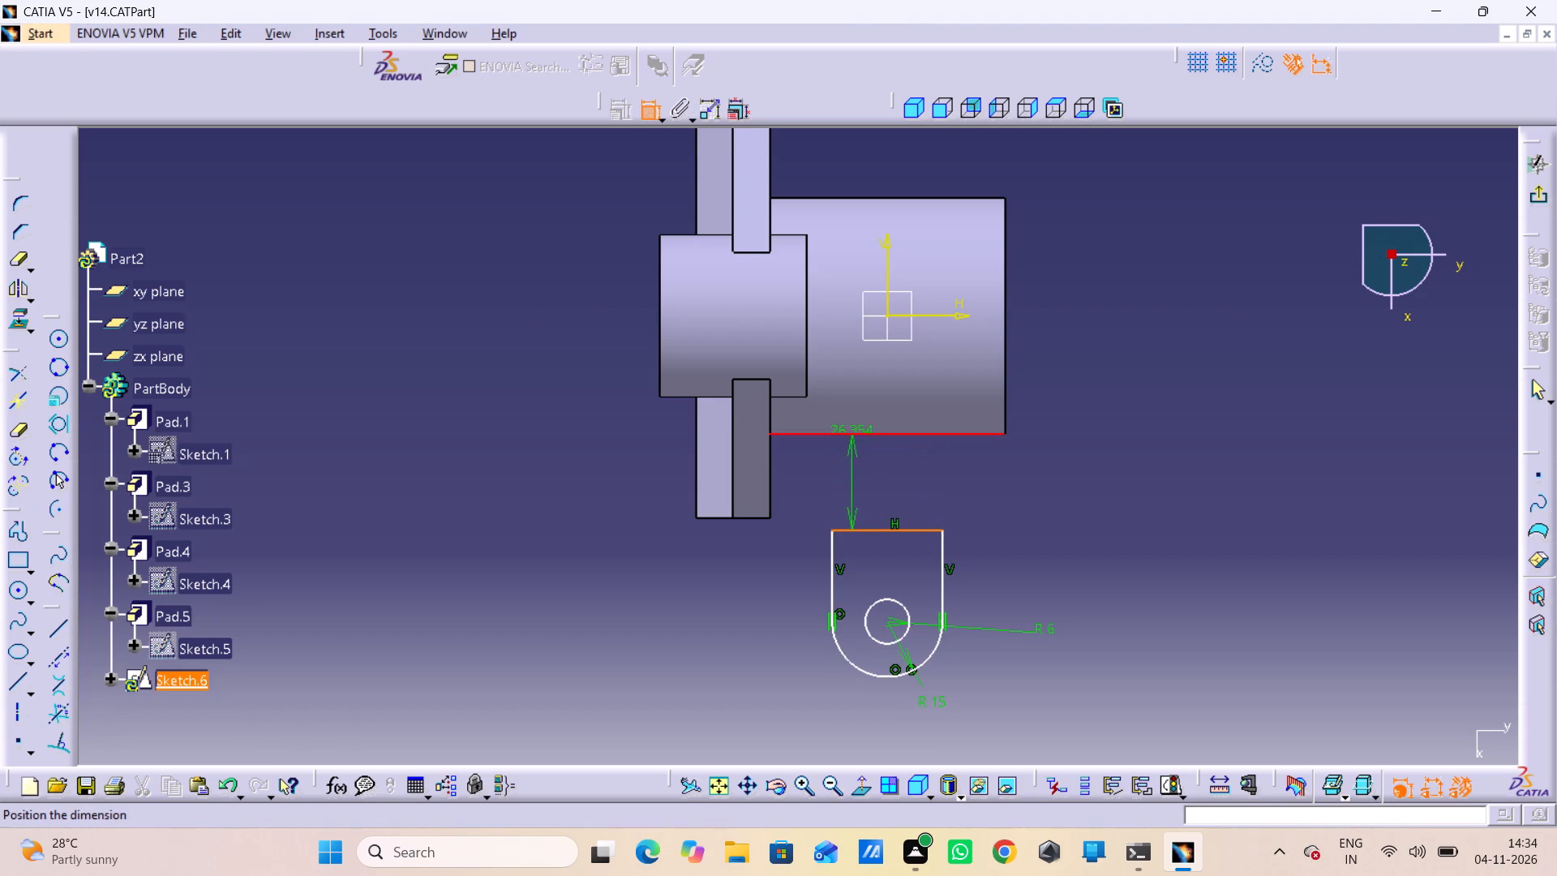
{"action": "right_click", "coordinate": [1110, 517]}
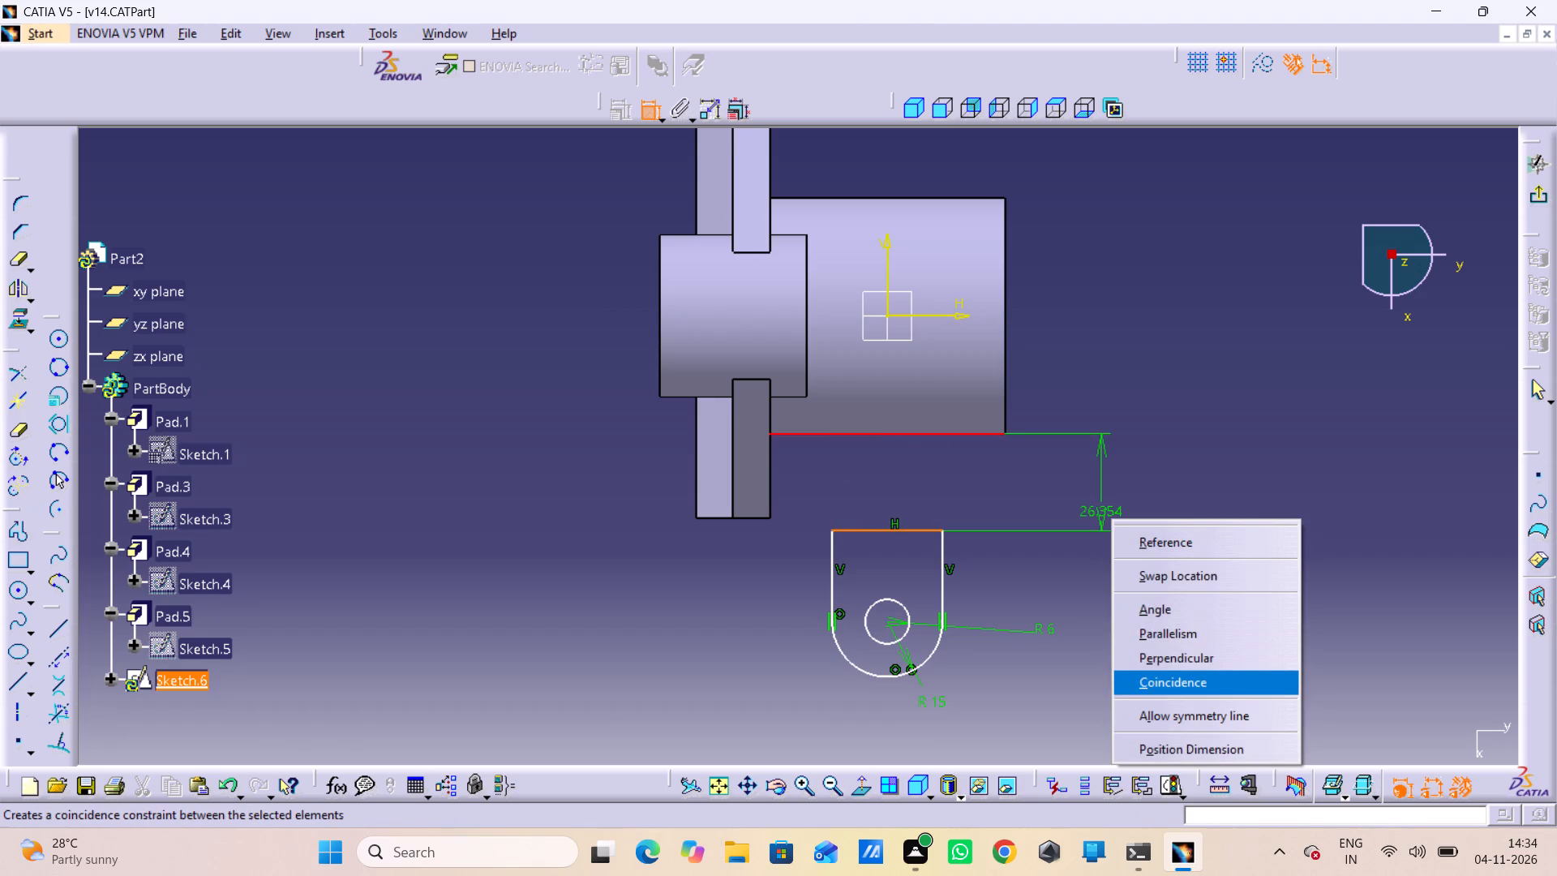
{"action": "left_click", "coordinate": [1163, 681]}
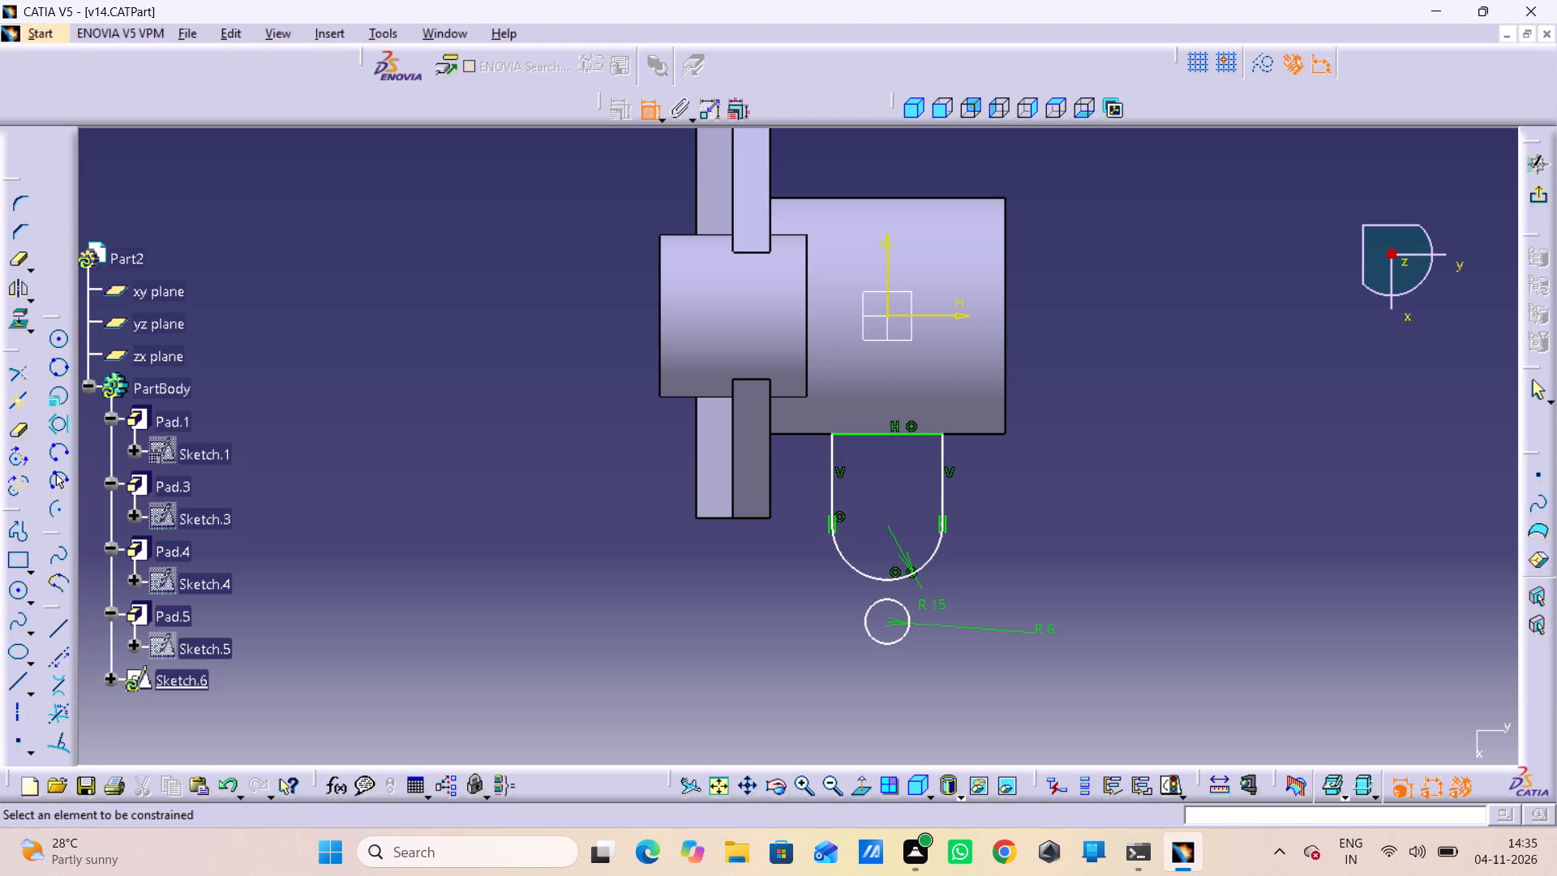
Constrain the lug profile's two side lines symmetrically about the vertical sketch axis using Allow symmetry line.
{"action": "left_click", "coordinate": [945, 500]}
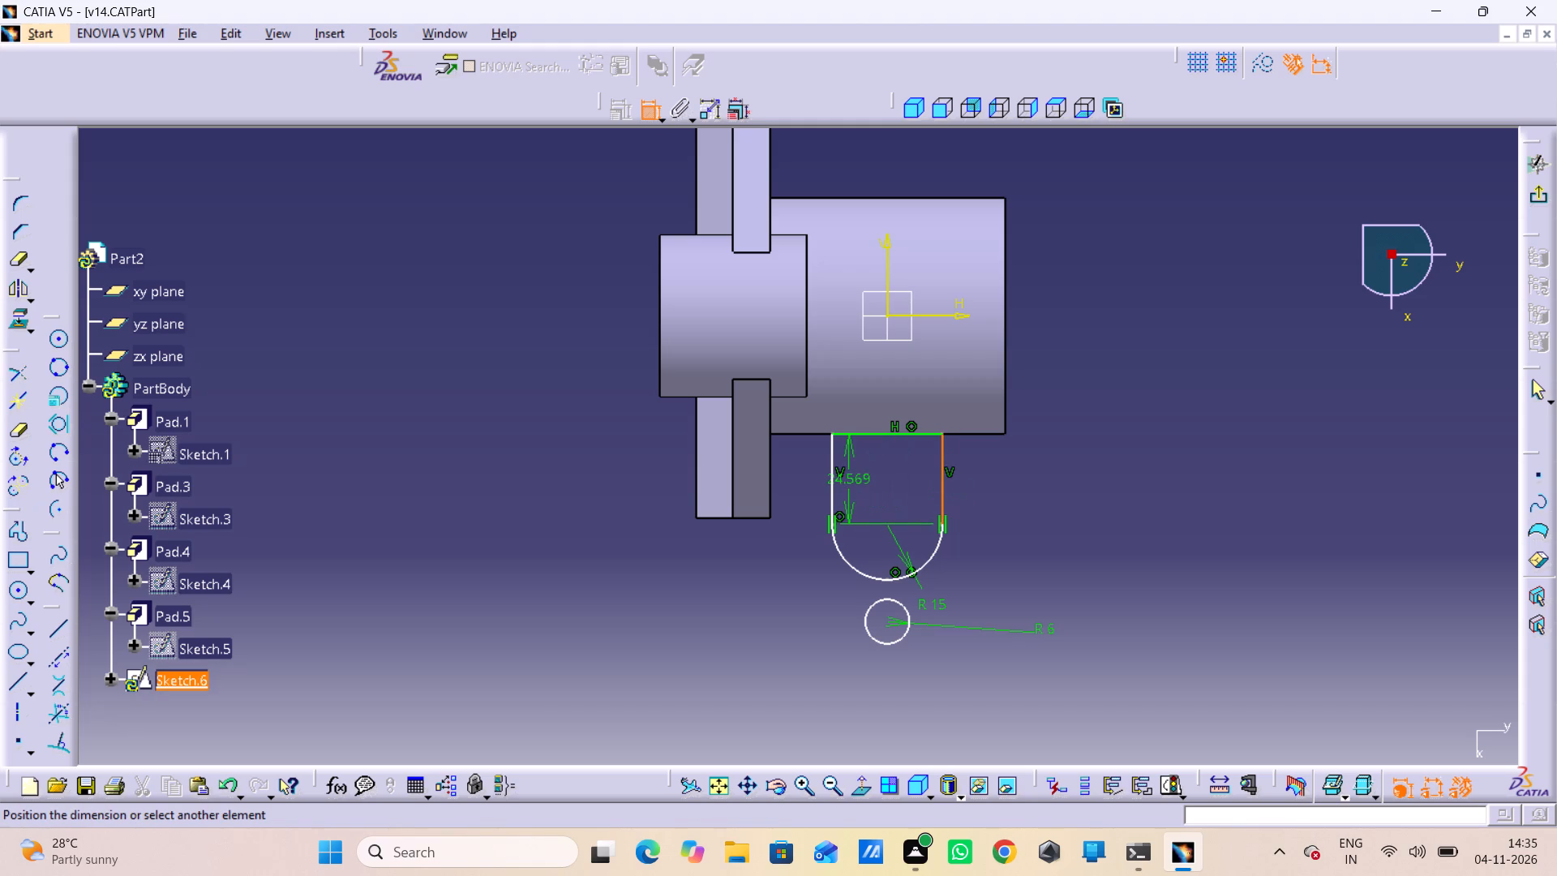
{"action": "left_click_drag", "start_coordinate": [834, 496], "coordinate": [854, 496]}
{"action": "right_click", "coordinate": [1032, 491]}
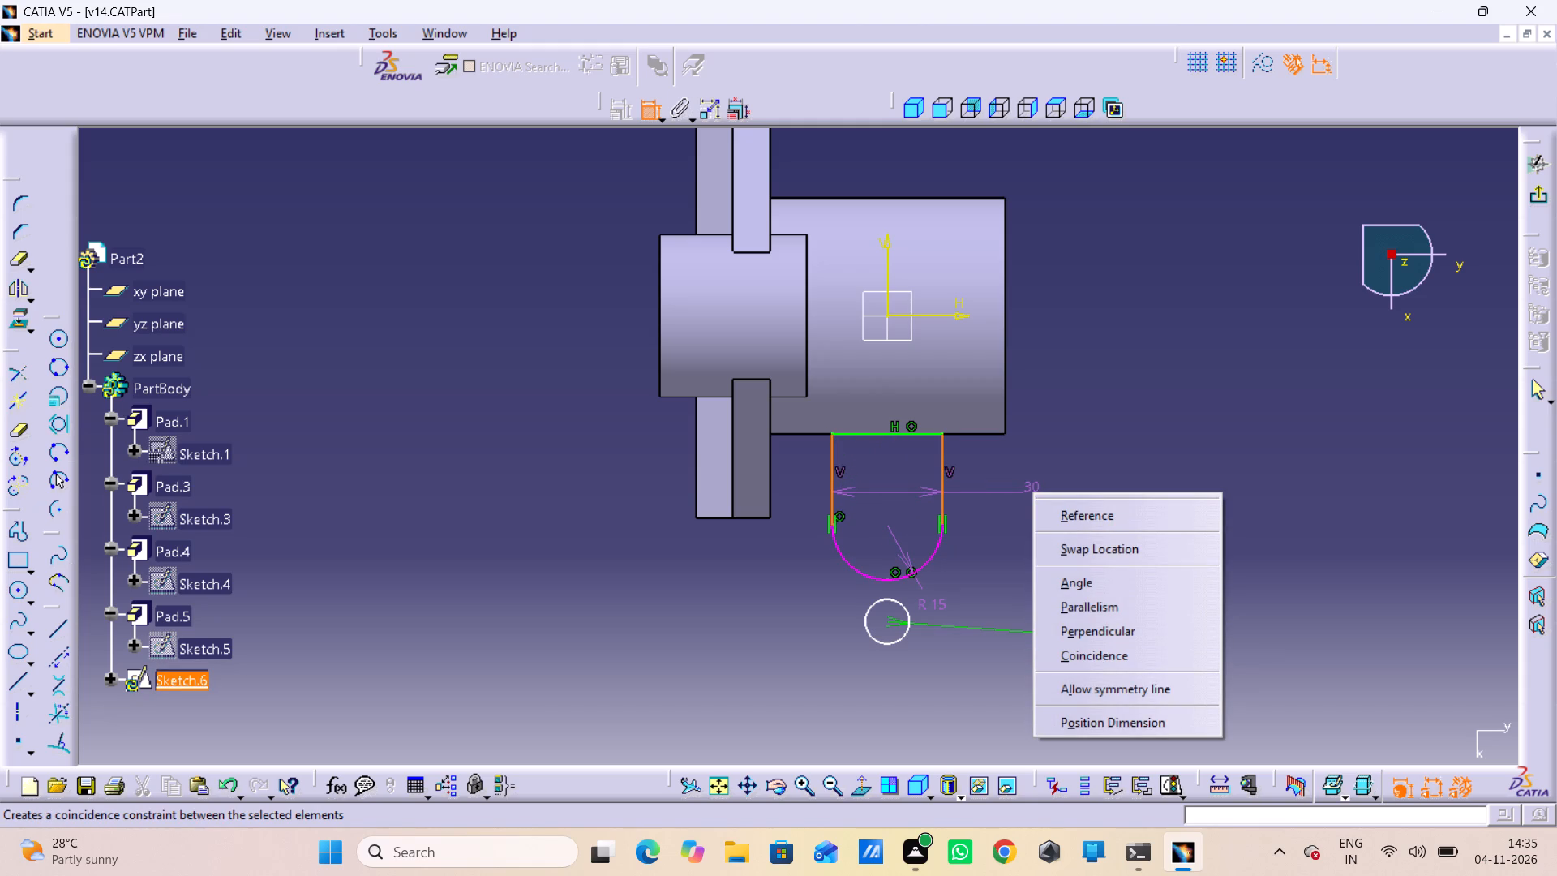
{"action": "left_click", "coordinate": [1091, 681]}
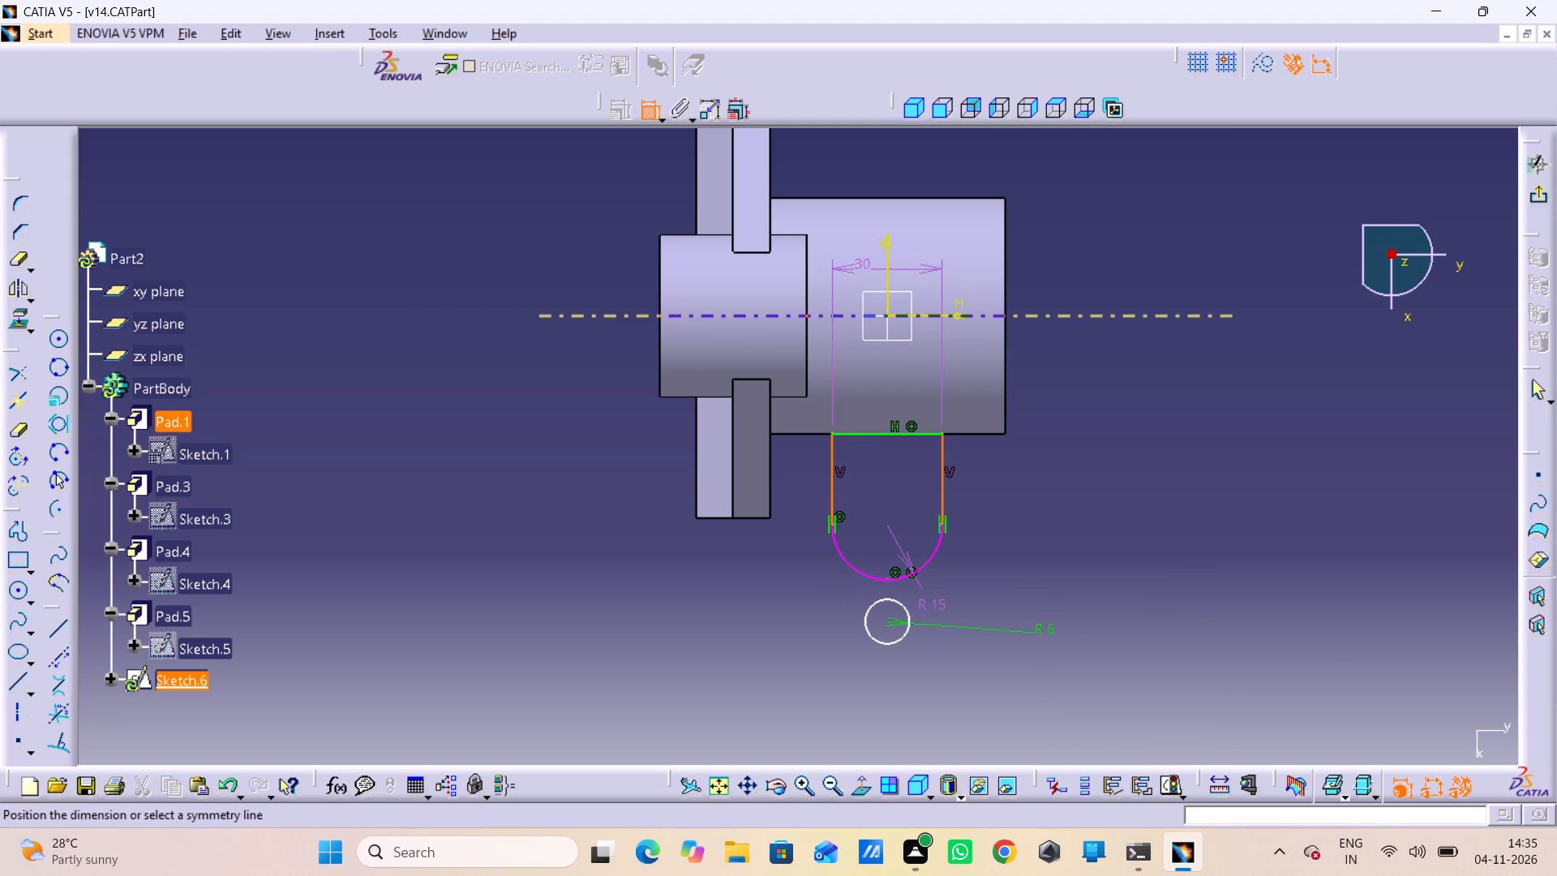
{"action": "left_click_drag", "start_coordinate": [886, 243], "coordinate": [886, 256]}
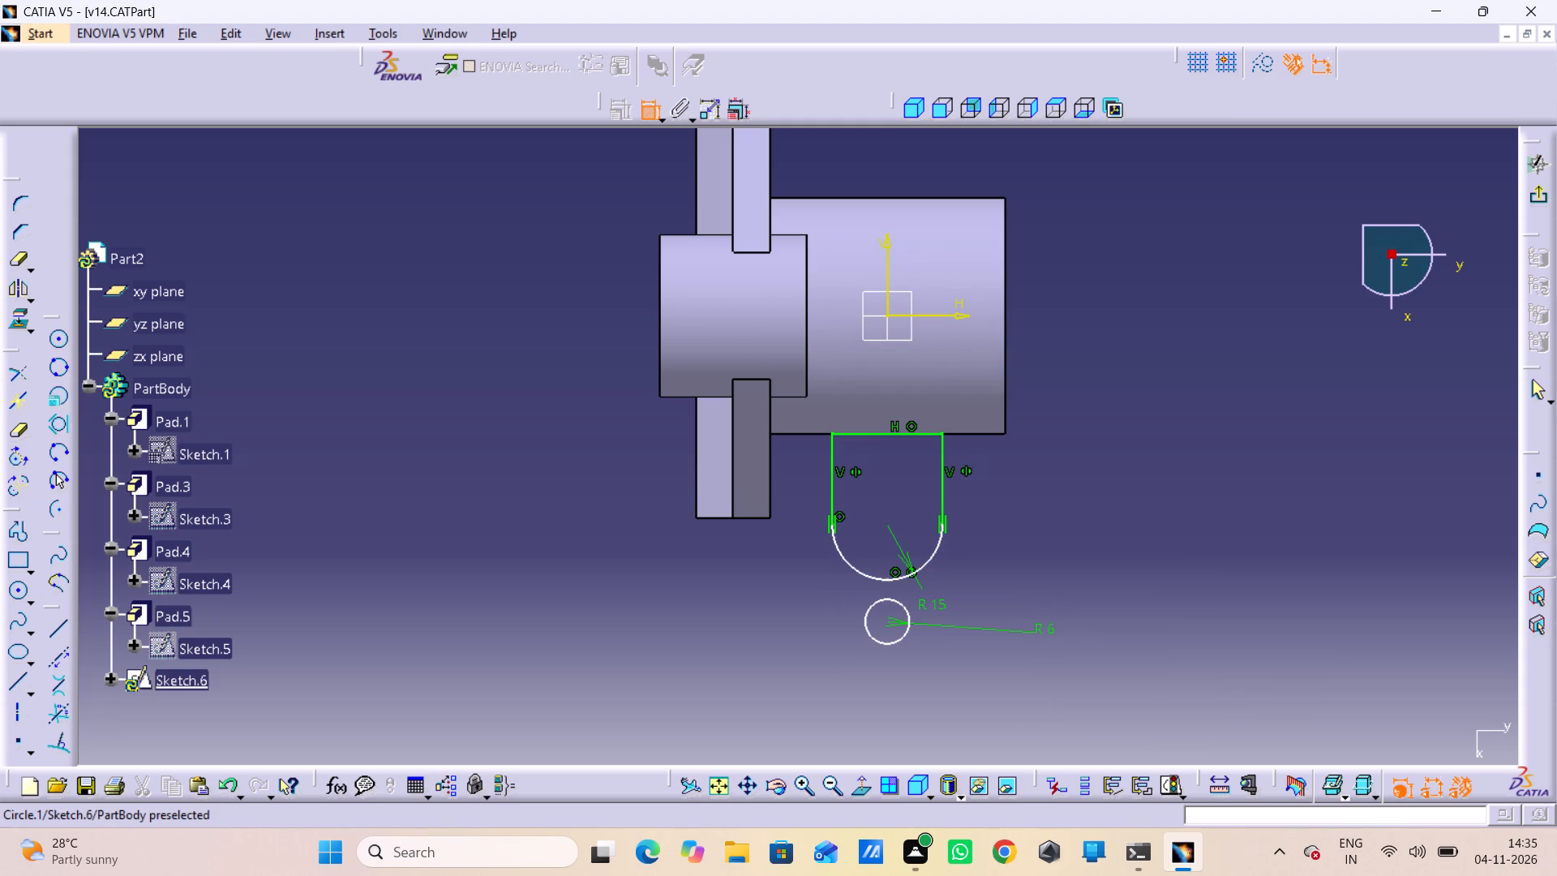
Make the R 6 hole circle concentric with the lug's R 15 rounded end.
{"action": "left_click", "coordinate": [886, 620]}
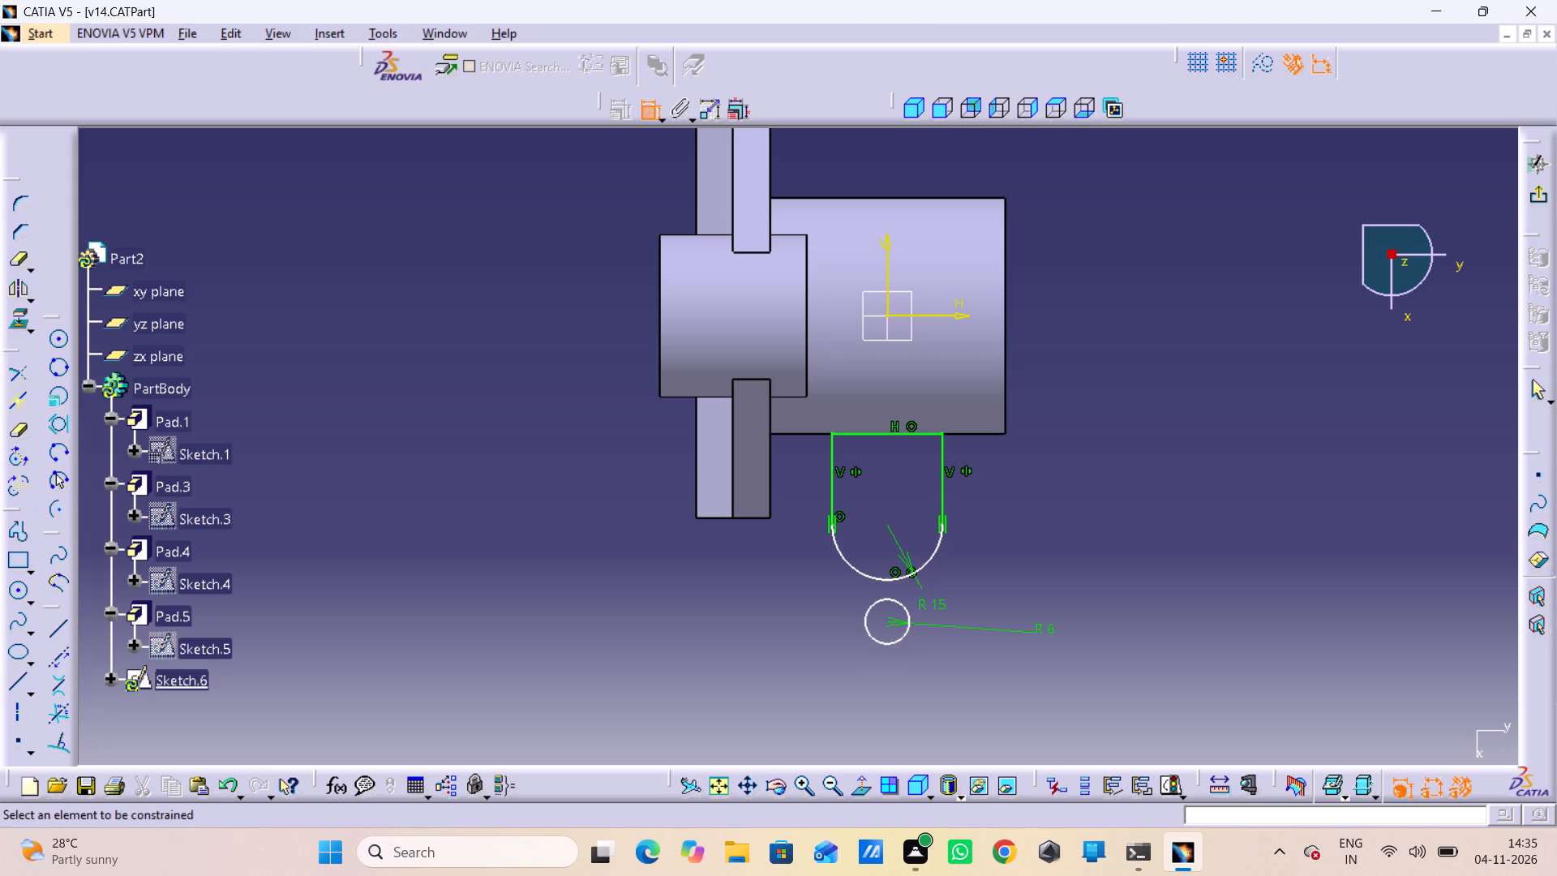
{"action": "left_click", "coordinate": [885, 616]}
{"action": "left_click", "coordinate": [882, 625]}
{"action": "left_click", "coordinate": [886, 625]}
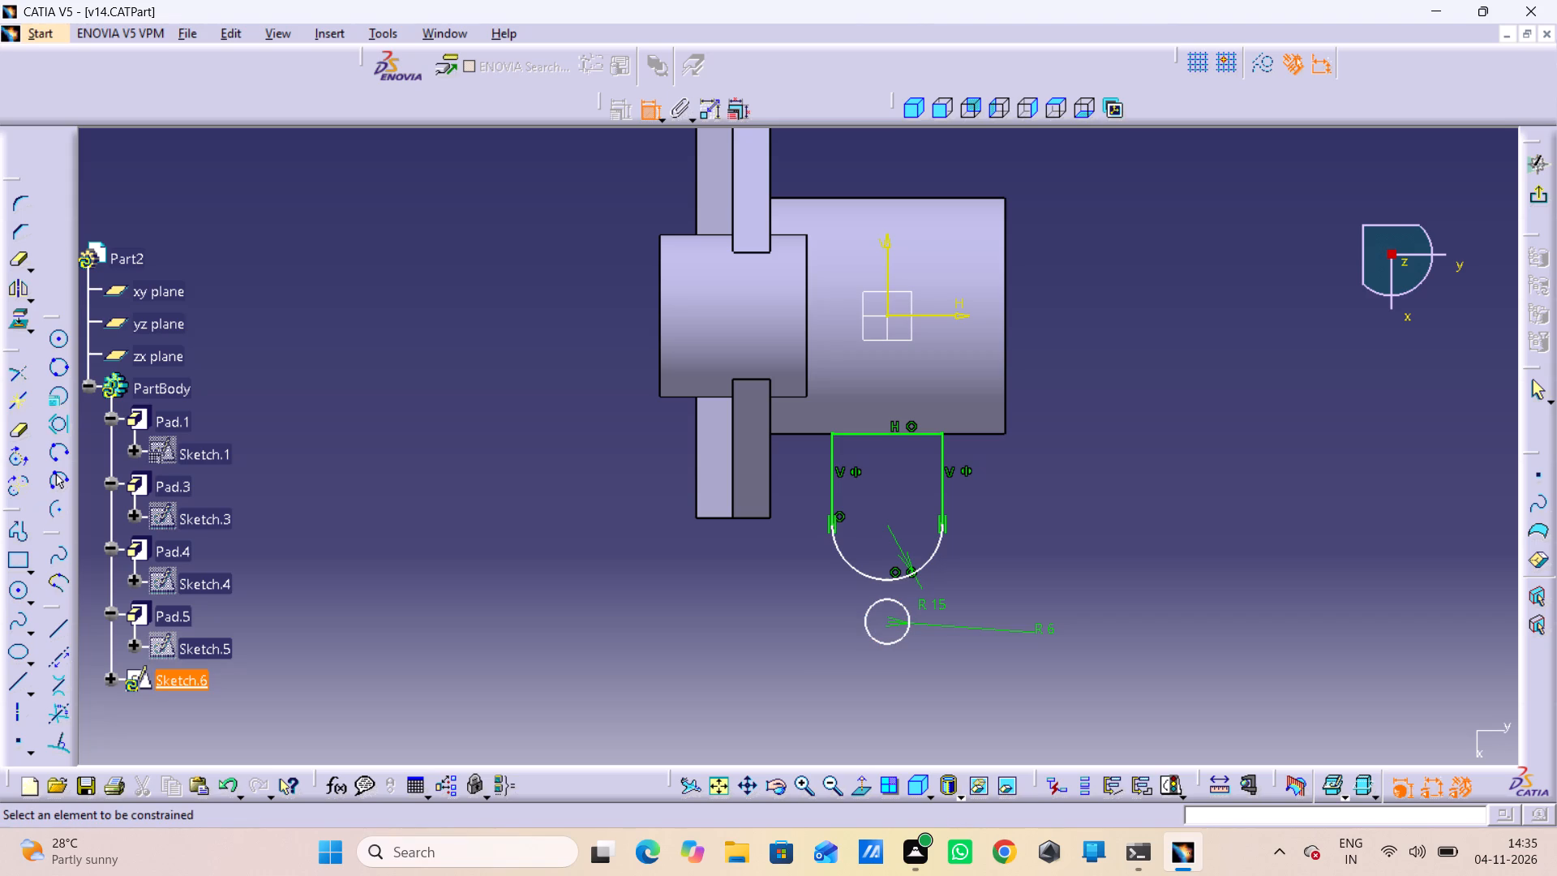
{"action": "middle_click_drag", "start_coordinate": [941, 672], "coordinate": [984, 502]}
{"action": "right_click_drag", "start_coordinate": [941, 672], "coordinate": [986, 502]}
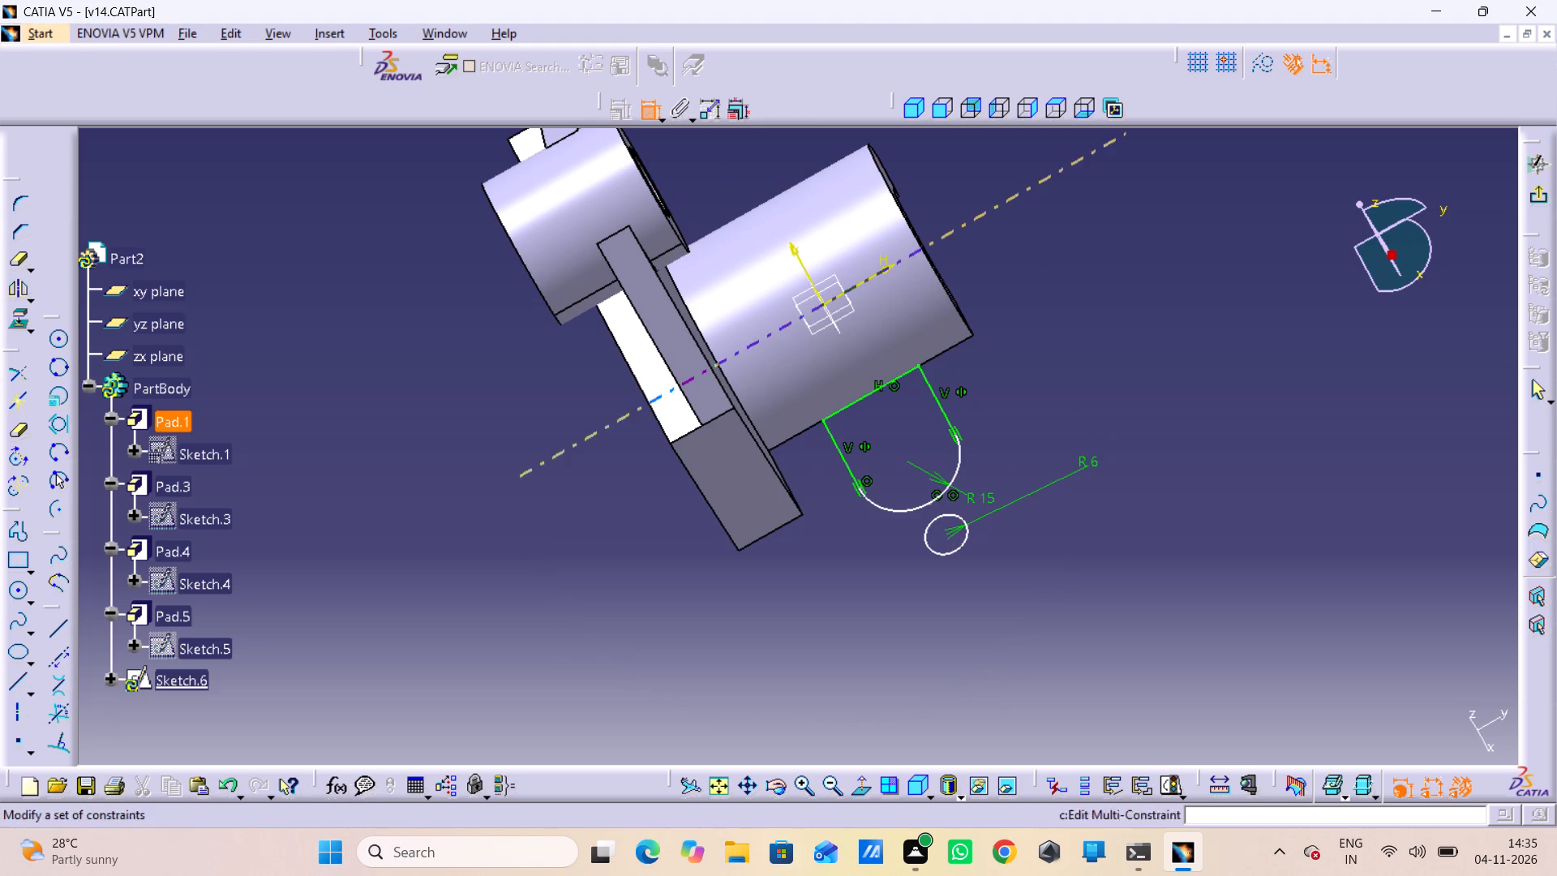
{"action": "left_click", "coordinate": [920, 507]}
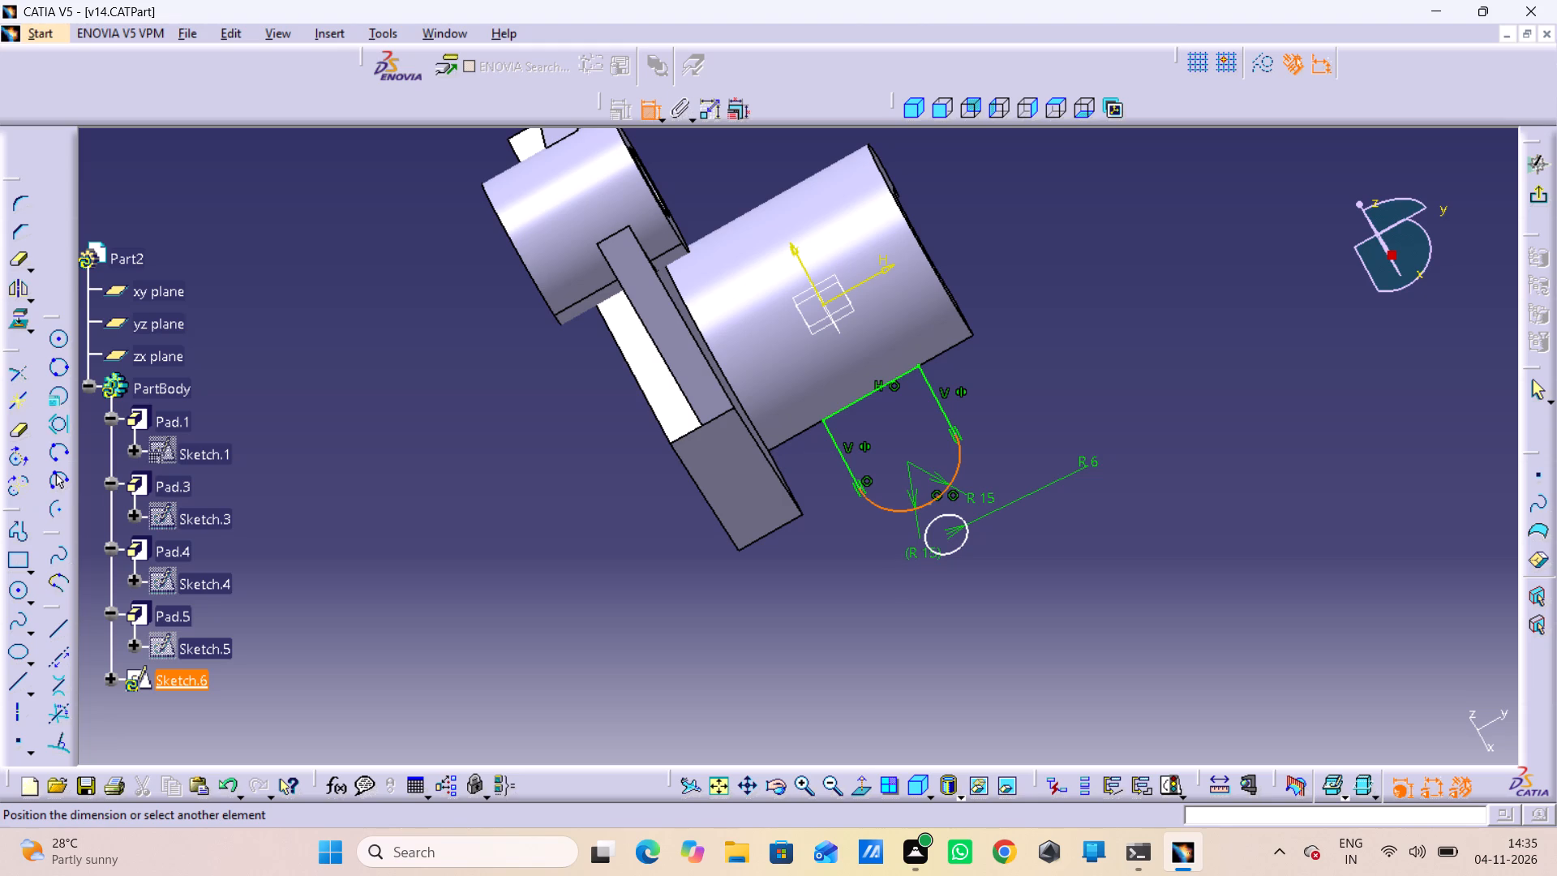
{"action": "left_click", "coordinate": [938, 548]}
{"action": "right_click", "coordinate": [841, 604]}
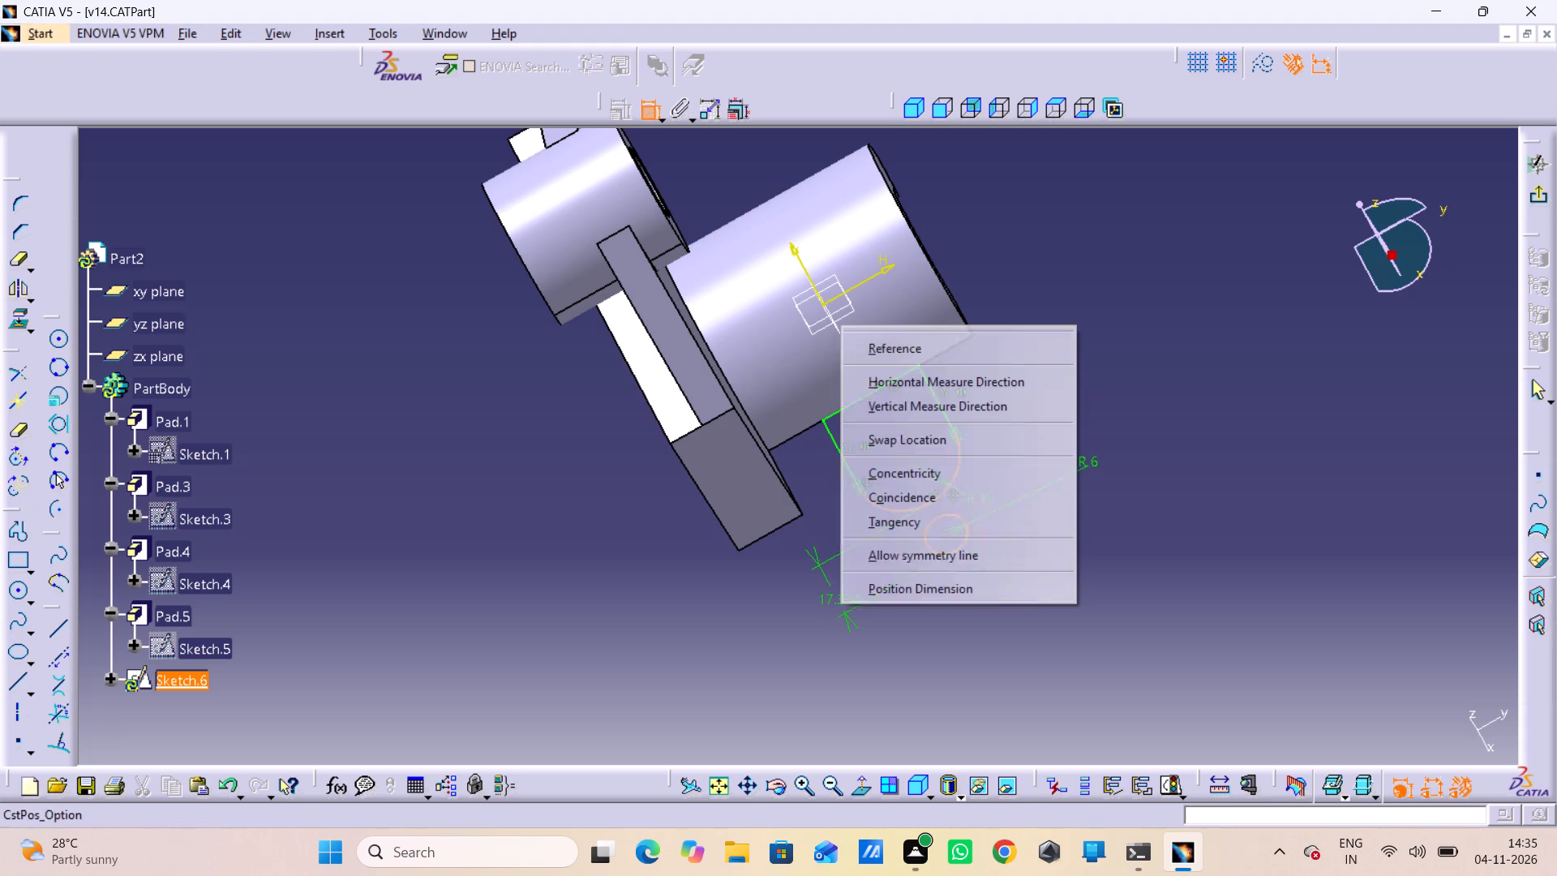
{"action": "left_click", "coordinate": [897, 474]}
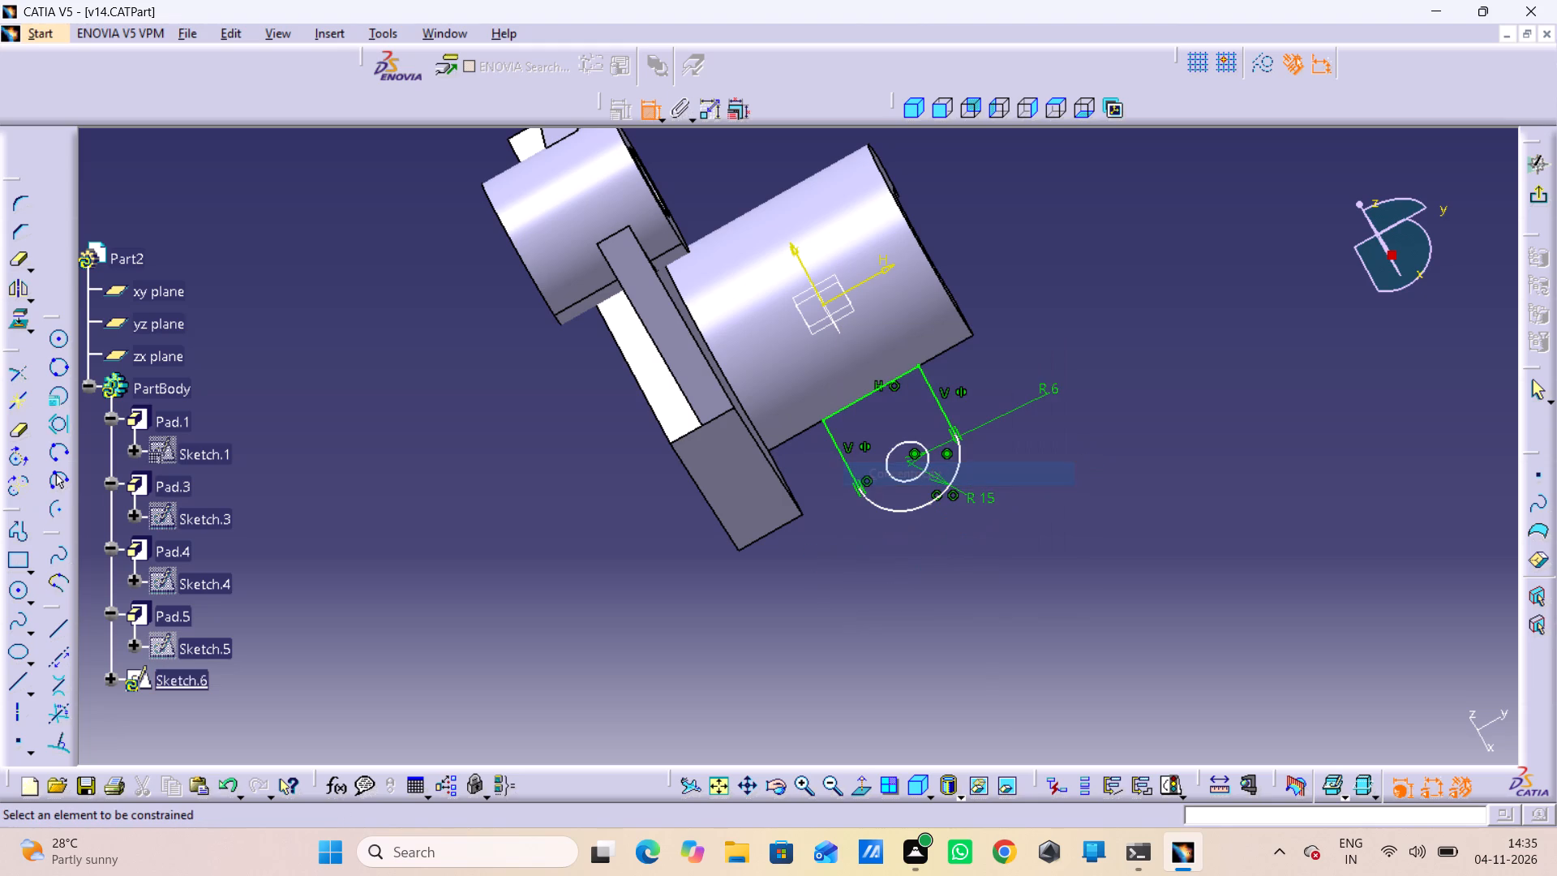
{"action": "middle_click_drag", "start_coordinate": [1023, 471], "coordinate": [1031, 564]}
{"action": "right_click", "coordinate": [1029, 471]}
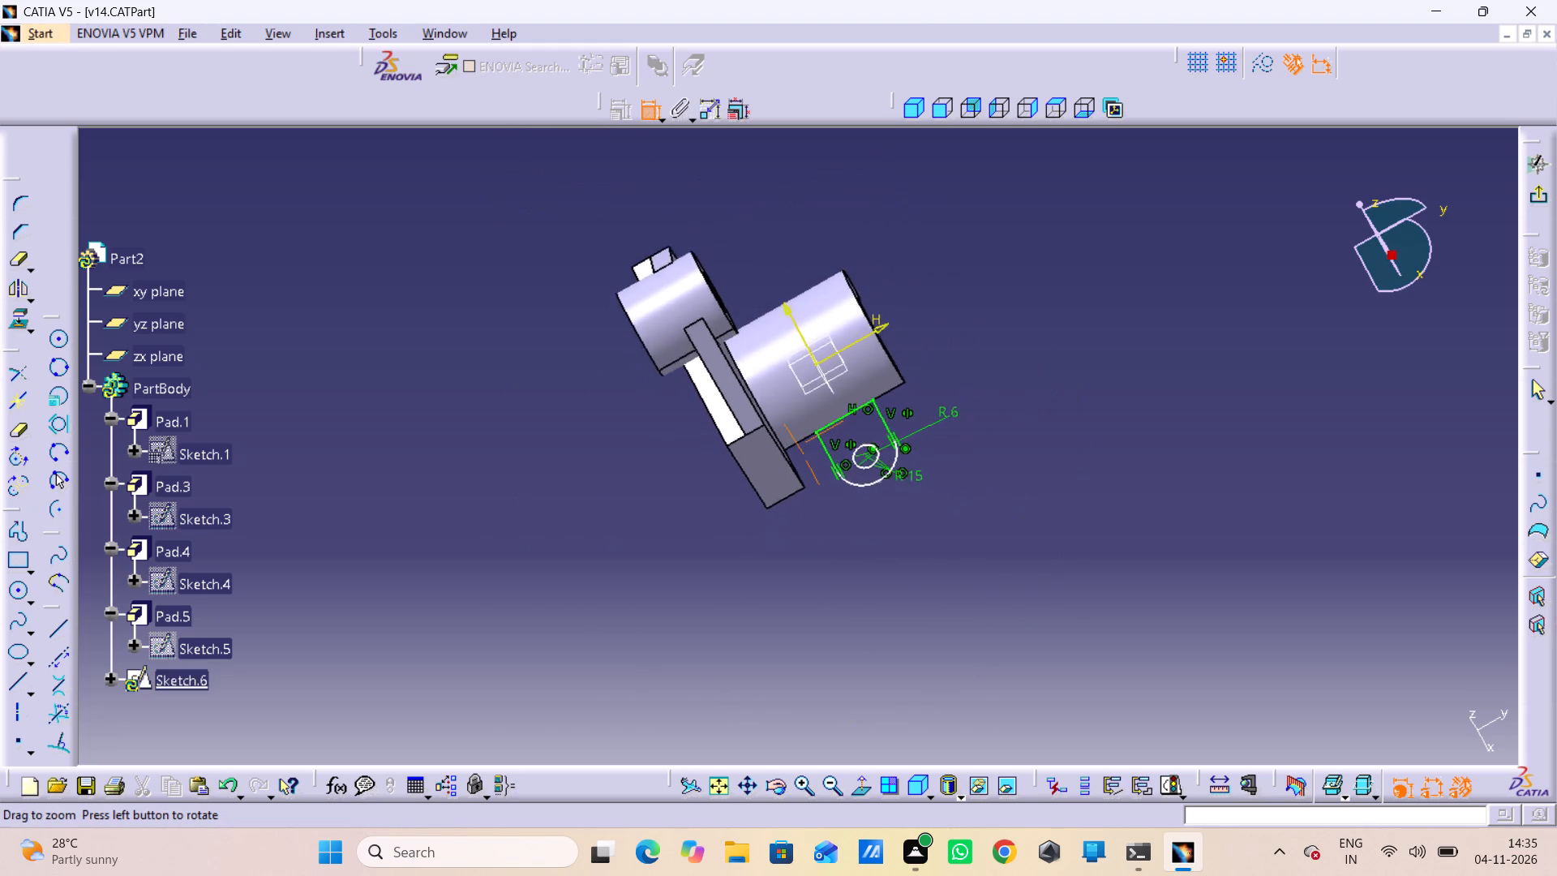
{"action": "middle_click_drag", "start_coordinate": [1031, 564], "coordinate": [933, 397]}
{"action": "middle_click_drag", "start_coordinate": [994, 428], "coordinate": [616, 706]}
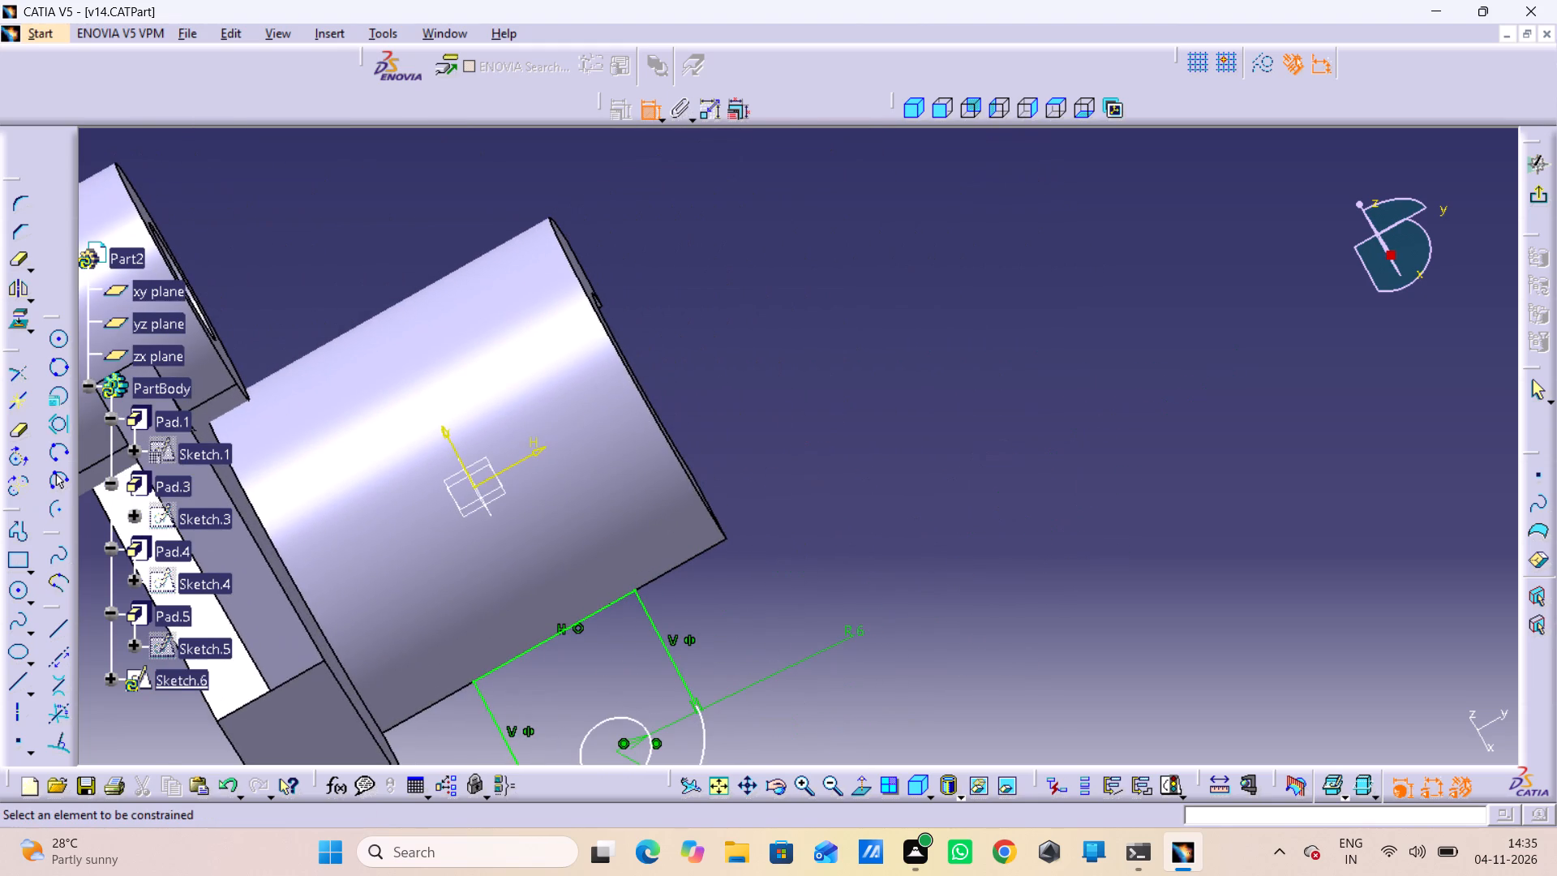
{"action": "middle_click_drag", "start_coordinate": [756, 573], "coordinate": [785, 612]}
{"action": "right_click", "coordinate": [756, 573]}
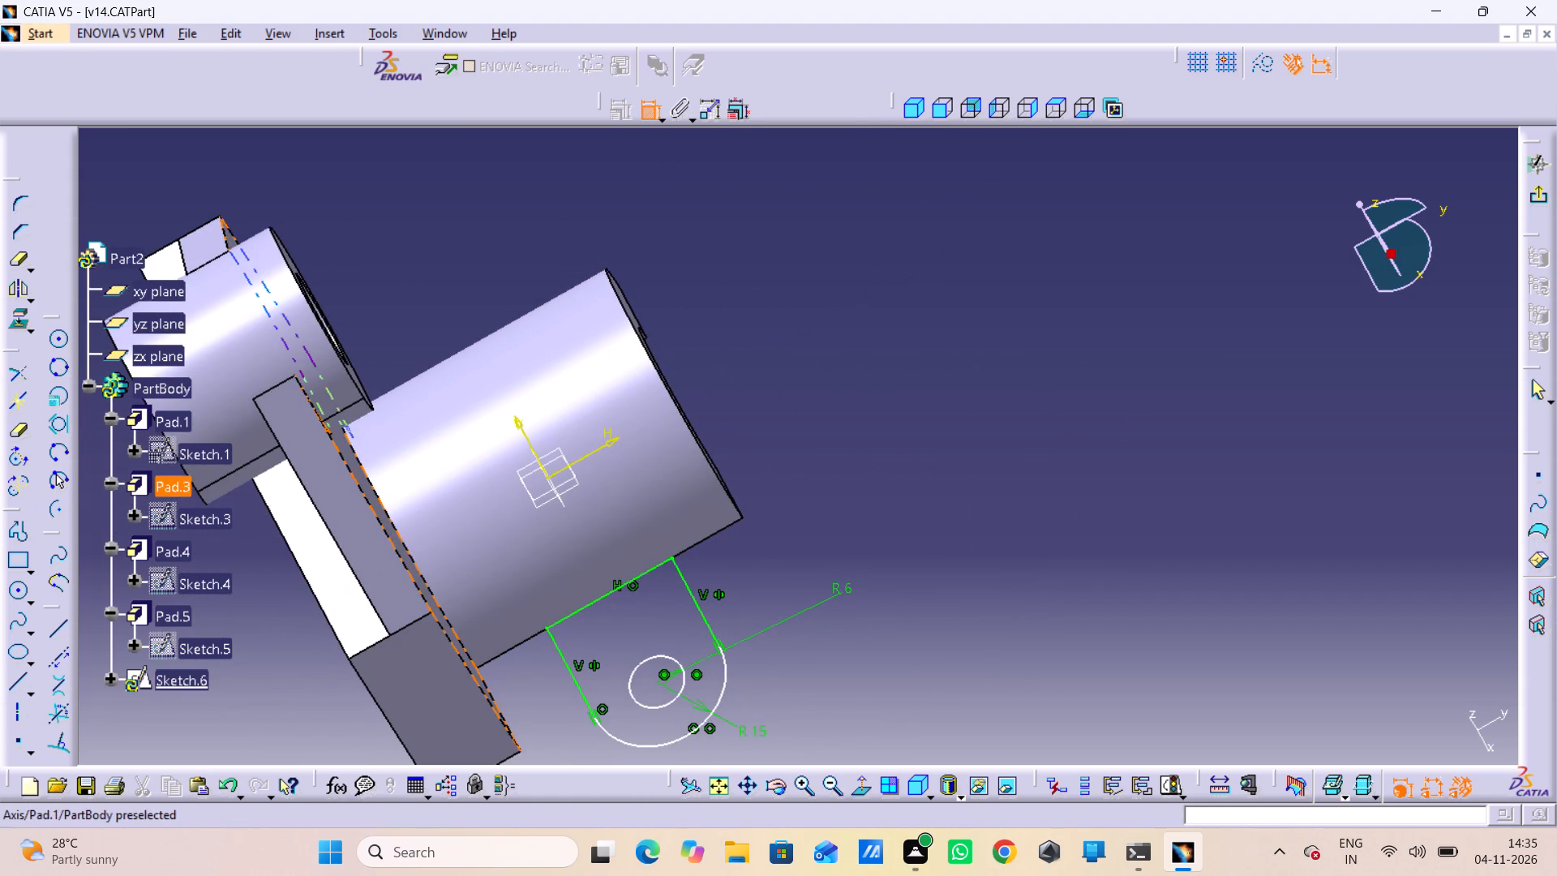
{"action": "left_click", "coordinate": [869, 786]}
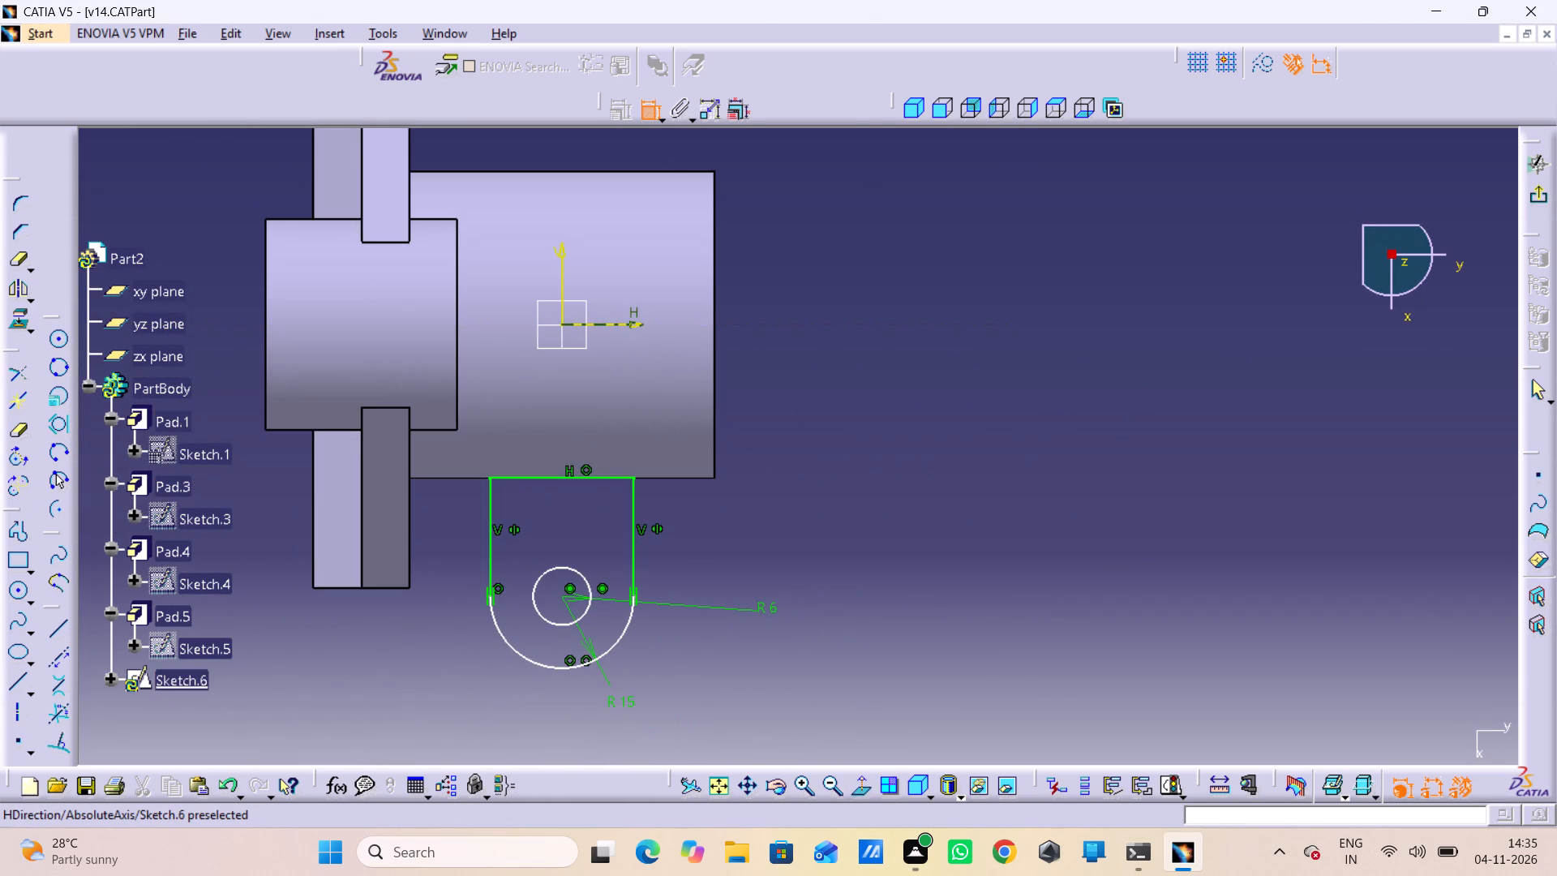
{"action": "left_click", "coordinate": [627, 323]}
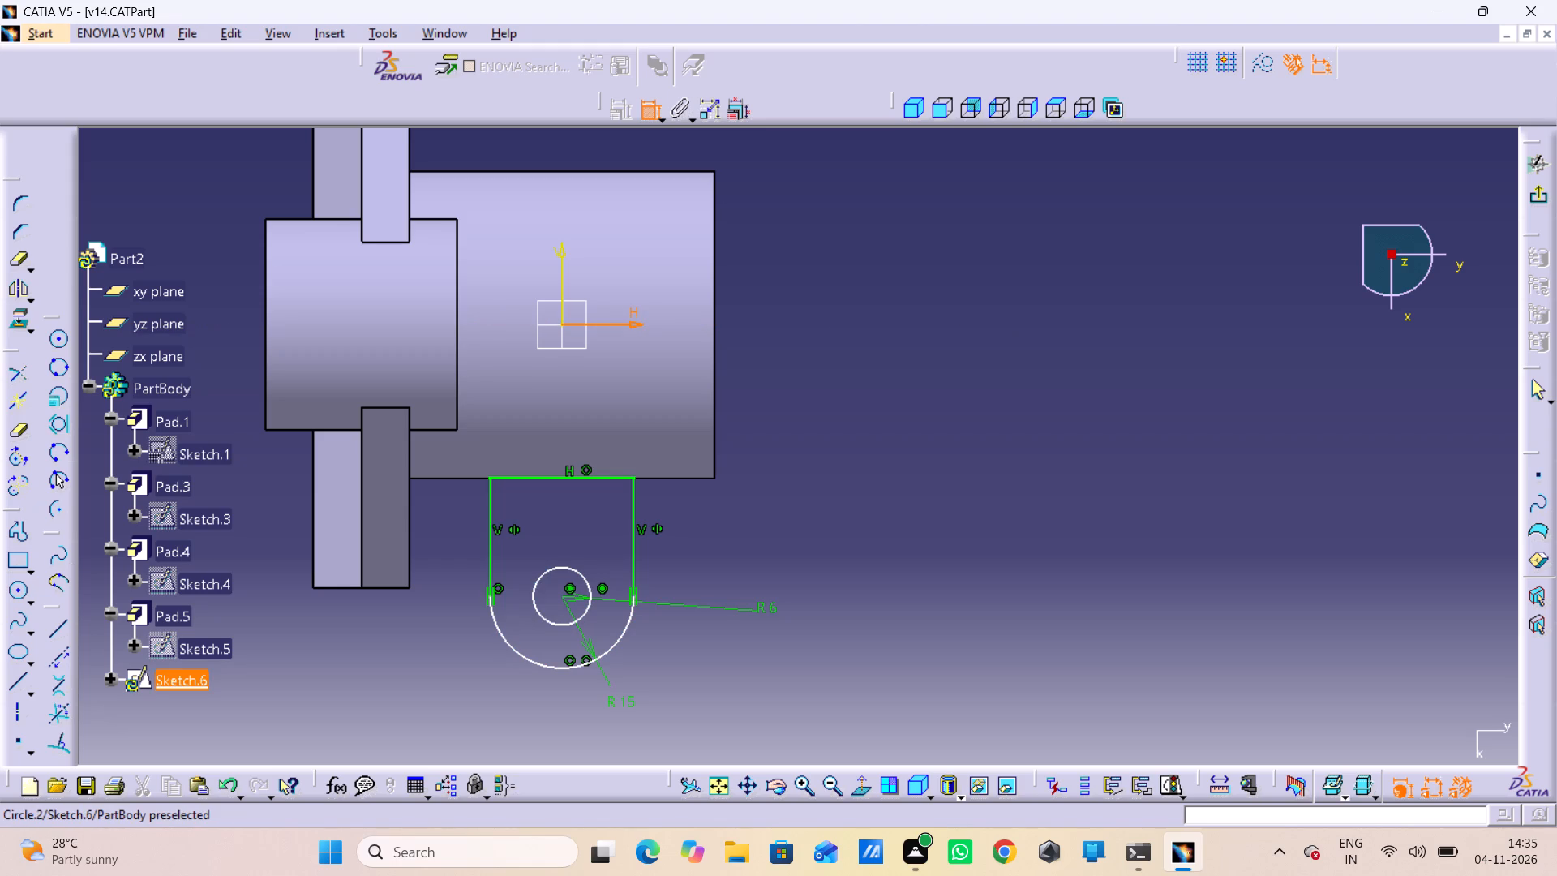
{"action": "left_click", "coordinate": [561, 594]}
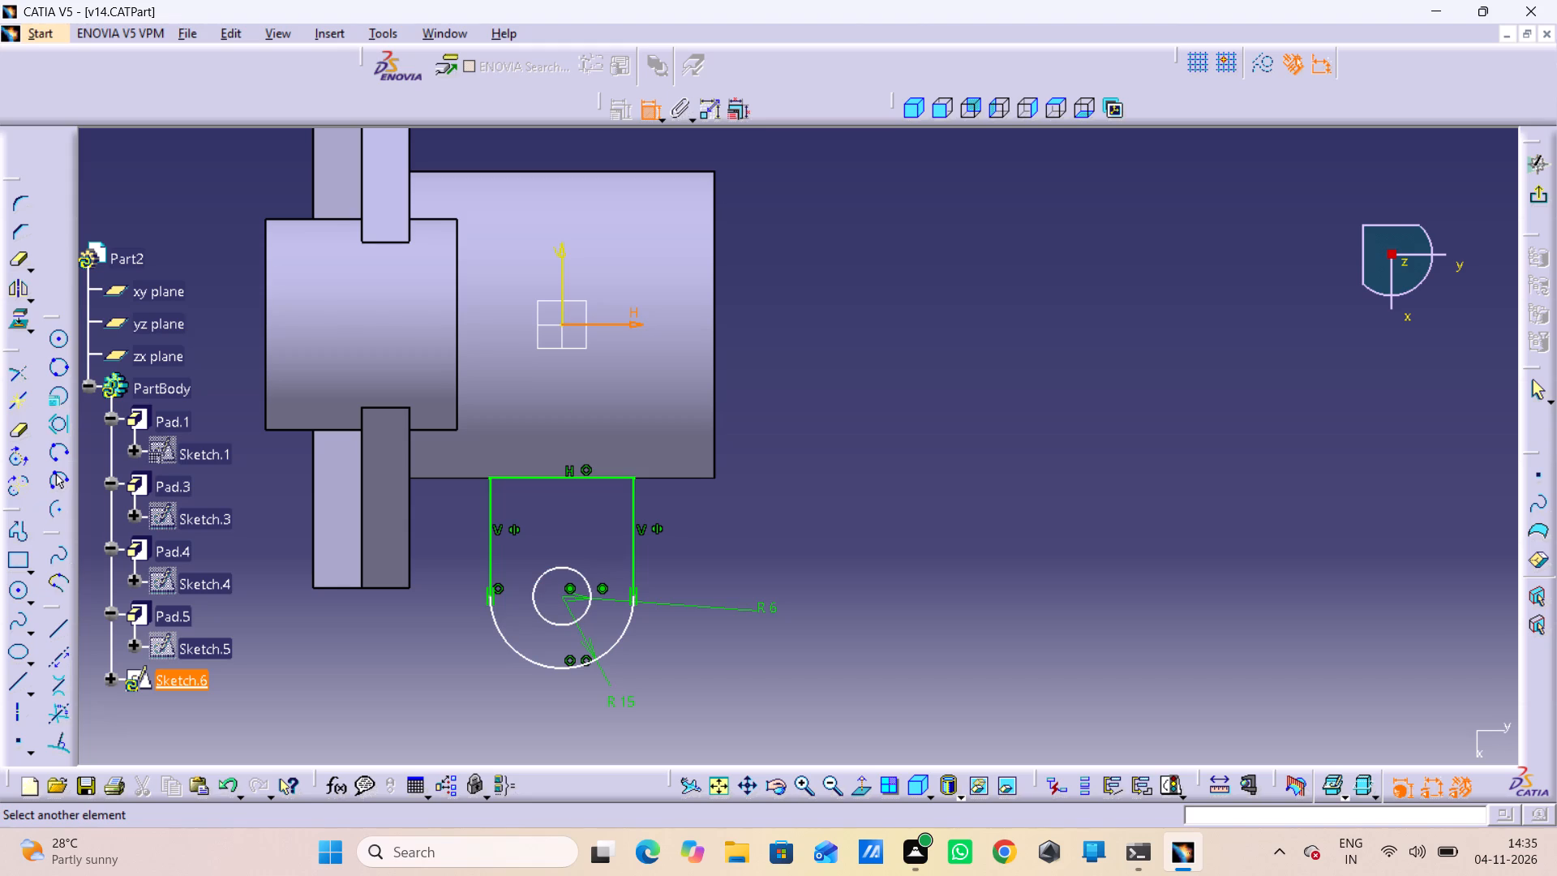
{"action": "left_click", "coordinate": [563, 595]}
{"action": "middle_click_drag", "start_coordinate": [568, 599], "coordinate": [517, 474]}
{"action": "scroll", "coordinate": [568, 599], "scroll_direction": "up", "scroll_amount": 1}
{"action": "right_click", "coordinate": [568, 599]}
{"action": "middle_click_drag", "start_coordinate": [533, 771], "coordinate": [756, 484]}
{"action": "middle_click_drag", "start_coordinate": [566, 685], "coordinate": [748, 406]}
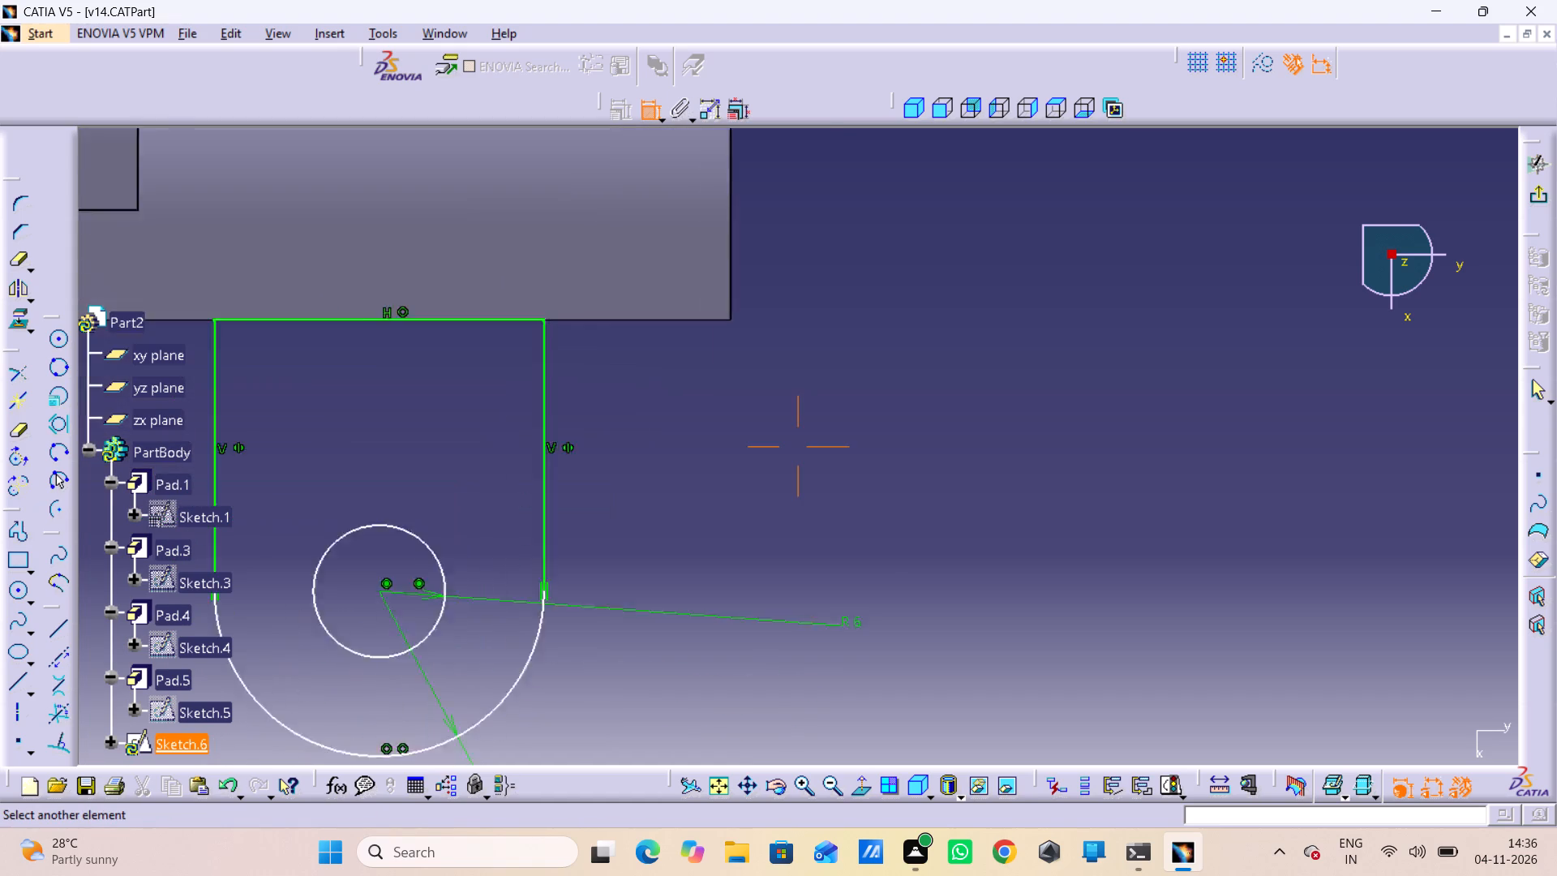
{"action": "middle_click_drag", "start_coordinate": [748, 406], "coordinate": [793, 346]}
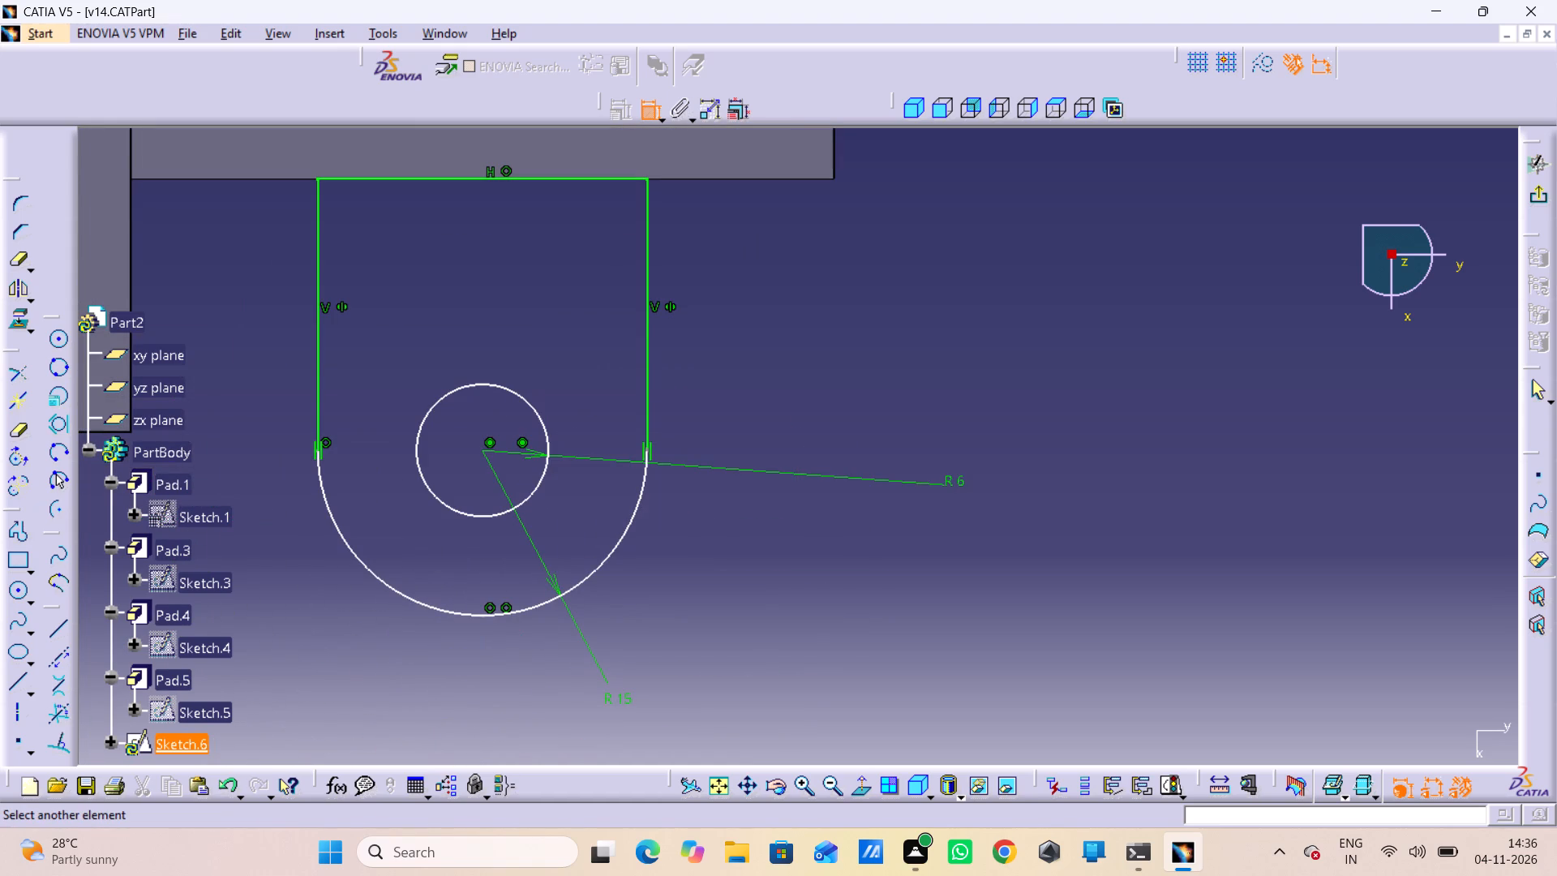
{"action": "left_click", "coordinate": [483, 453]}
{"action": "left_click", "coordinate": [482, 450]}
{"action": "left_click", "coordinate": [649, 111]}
Dimension the vertical distance from the sketch's horizontal axis to the right-hand end point of the lug's R 15 arc.
{"action": "left_click", "coordinate": [649, 111]}
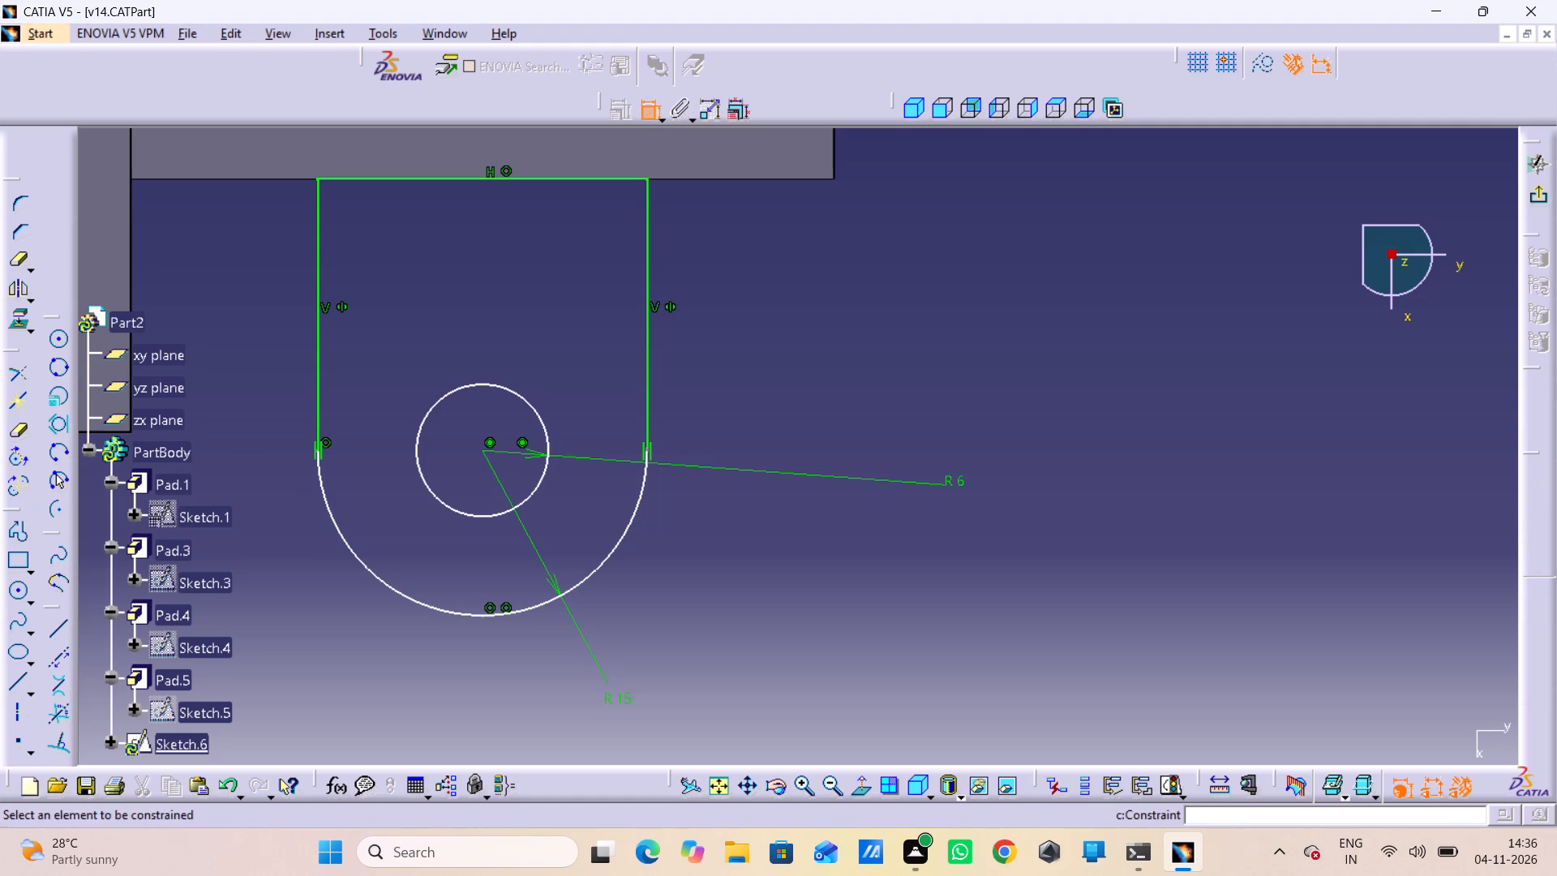
{"action": "middle_click_drag", "start_coordinate": [609, 286], "coordinate": [568, 510]}
{"action": "middle_click_drag", "start_coordinate": [496, 524], "coordinate": [483, 502]}
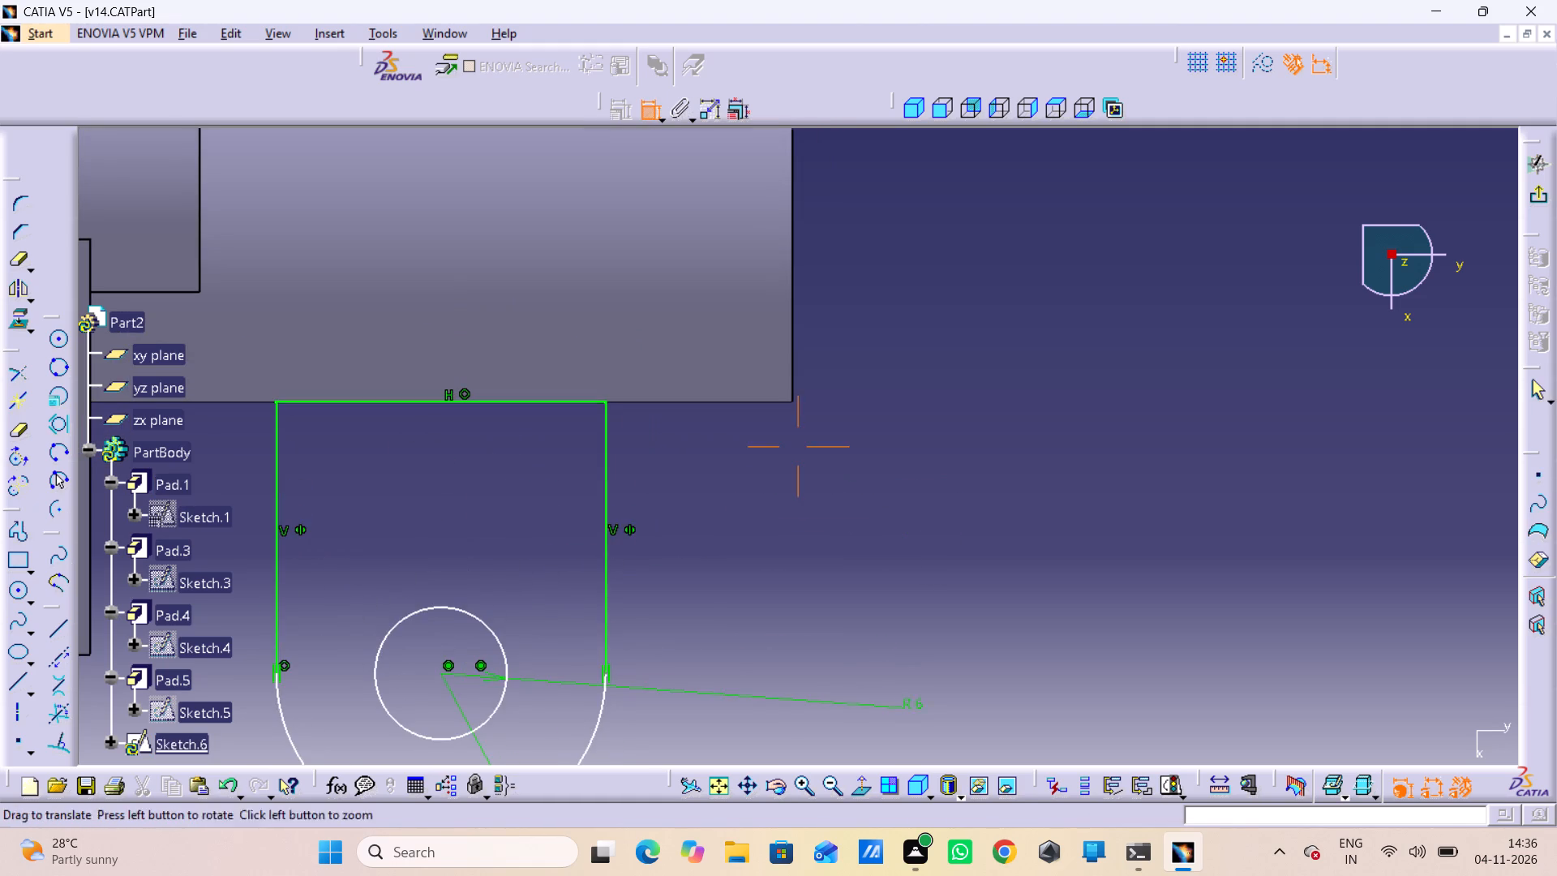
{"action": "middle_click_drag", "start_coordinate": [483, 502], "coordinate": [418, 337]}
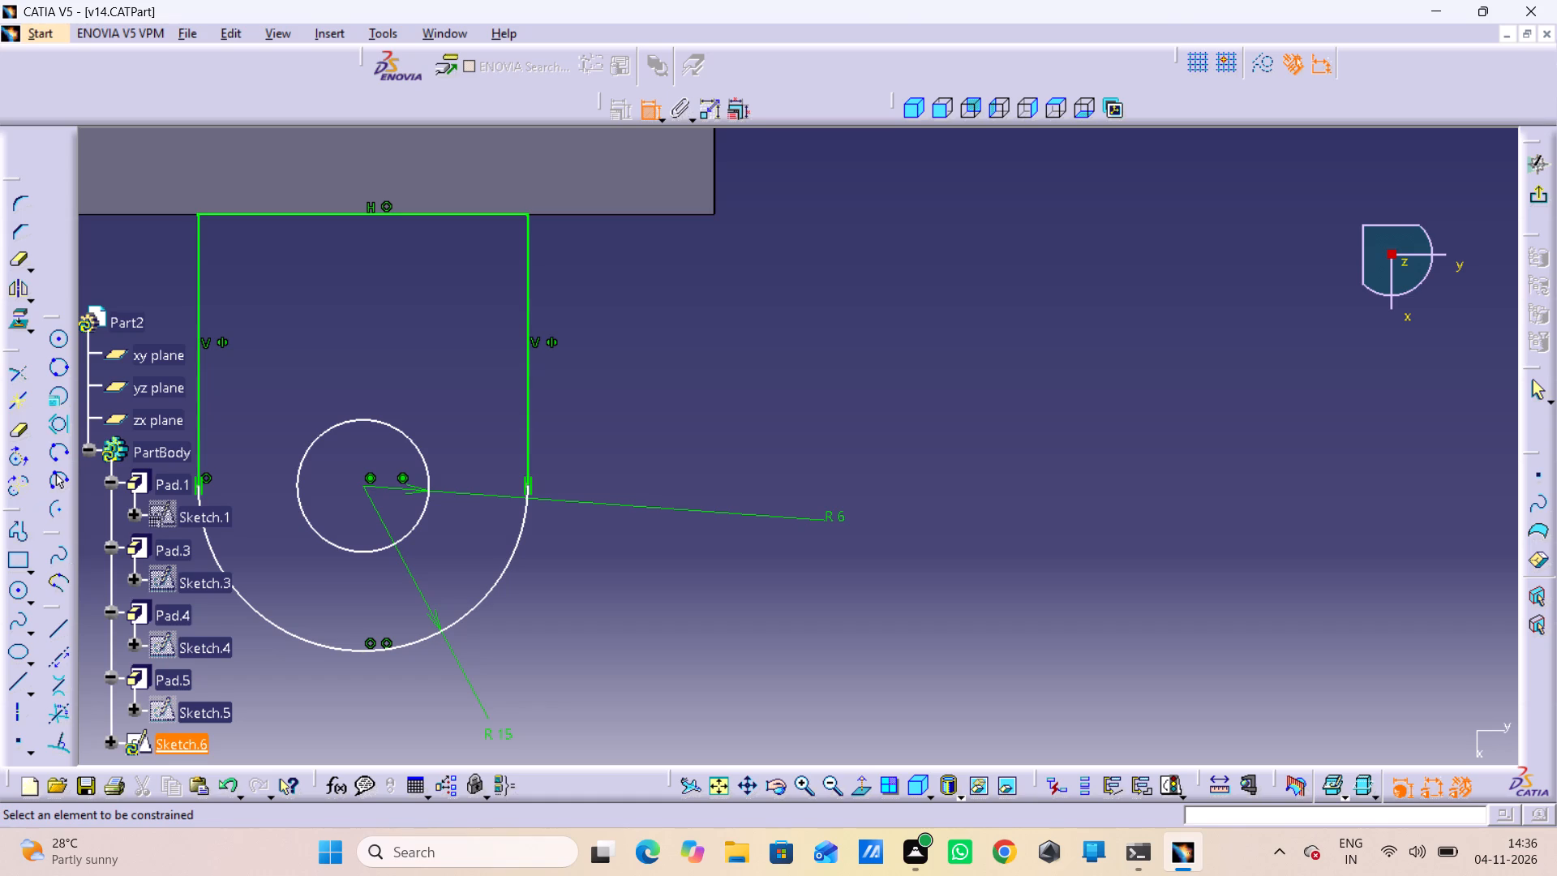
{"action": "left_click", "coordinate": [365, 484]}
{"action": "middle_click_drag", "start_coordinate": [609, 269], "coordinate": [583, 424]}
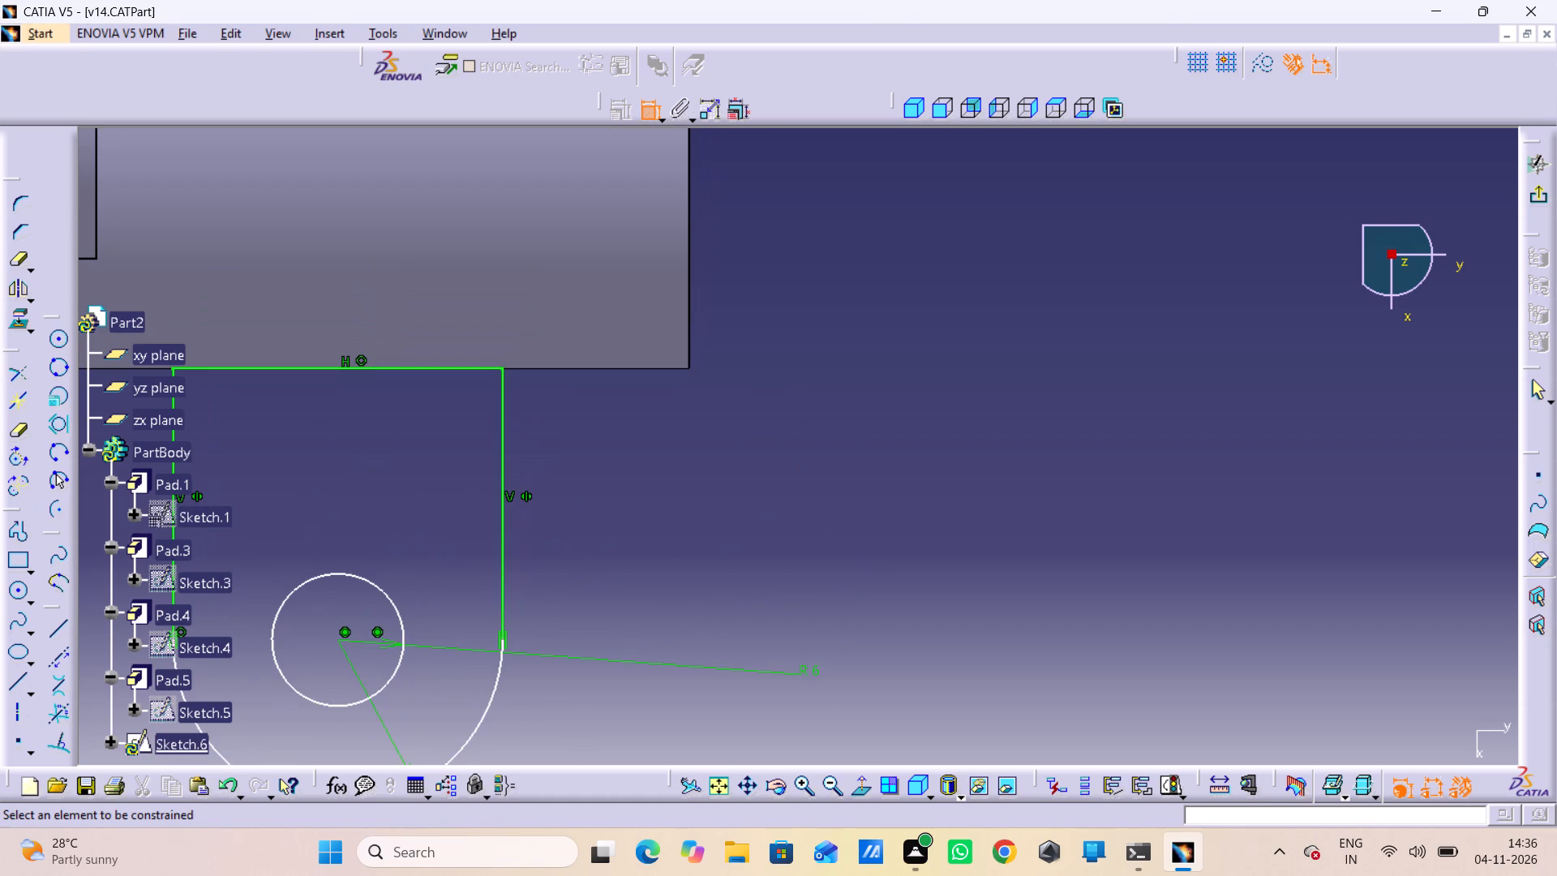
{"action": "middle_click_drag", "start_coordinate": [480, 268], "coordinate": [494, 337]}
{"action": "right_click", "coordinate": [480, 268]}
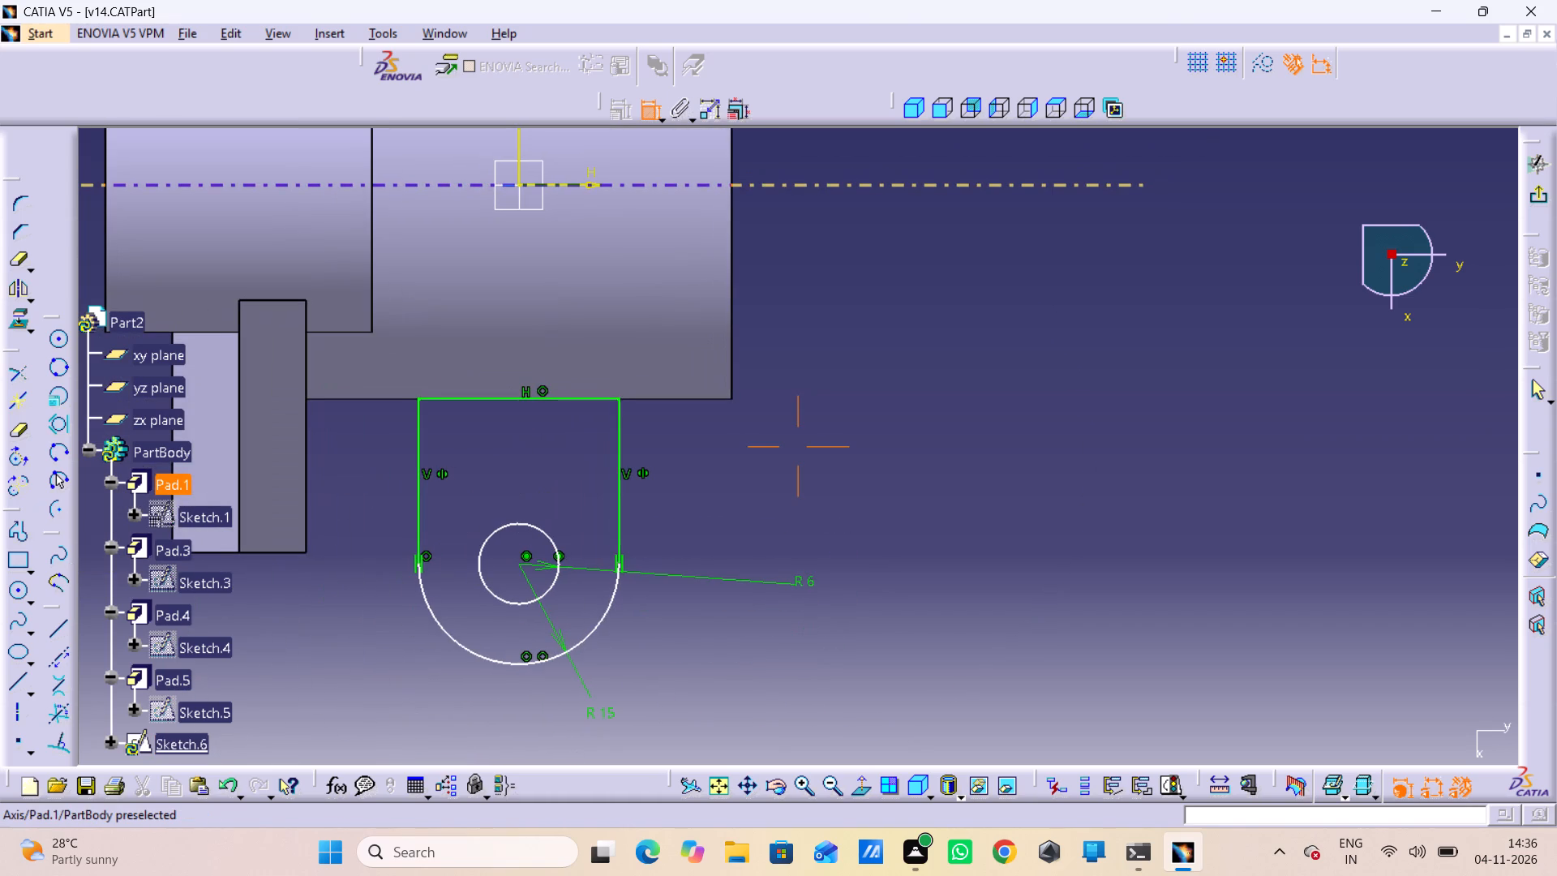
{"action": "left_click", "coordinate": [579, 179]}
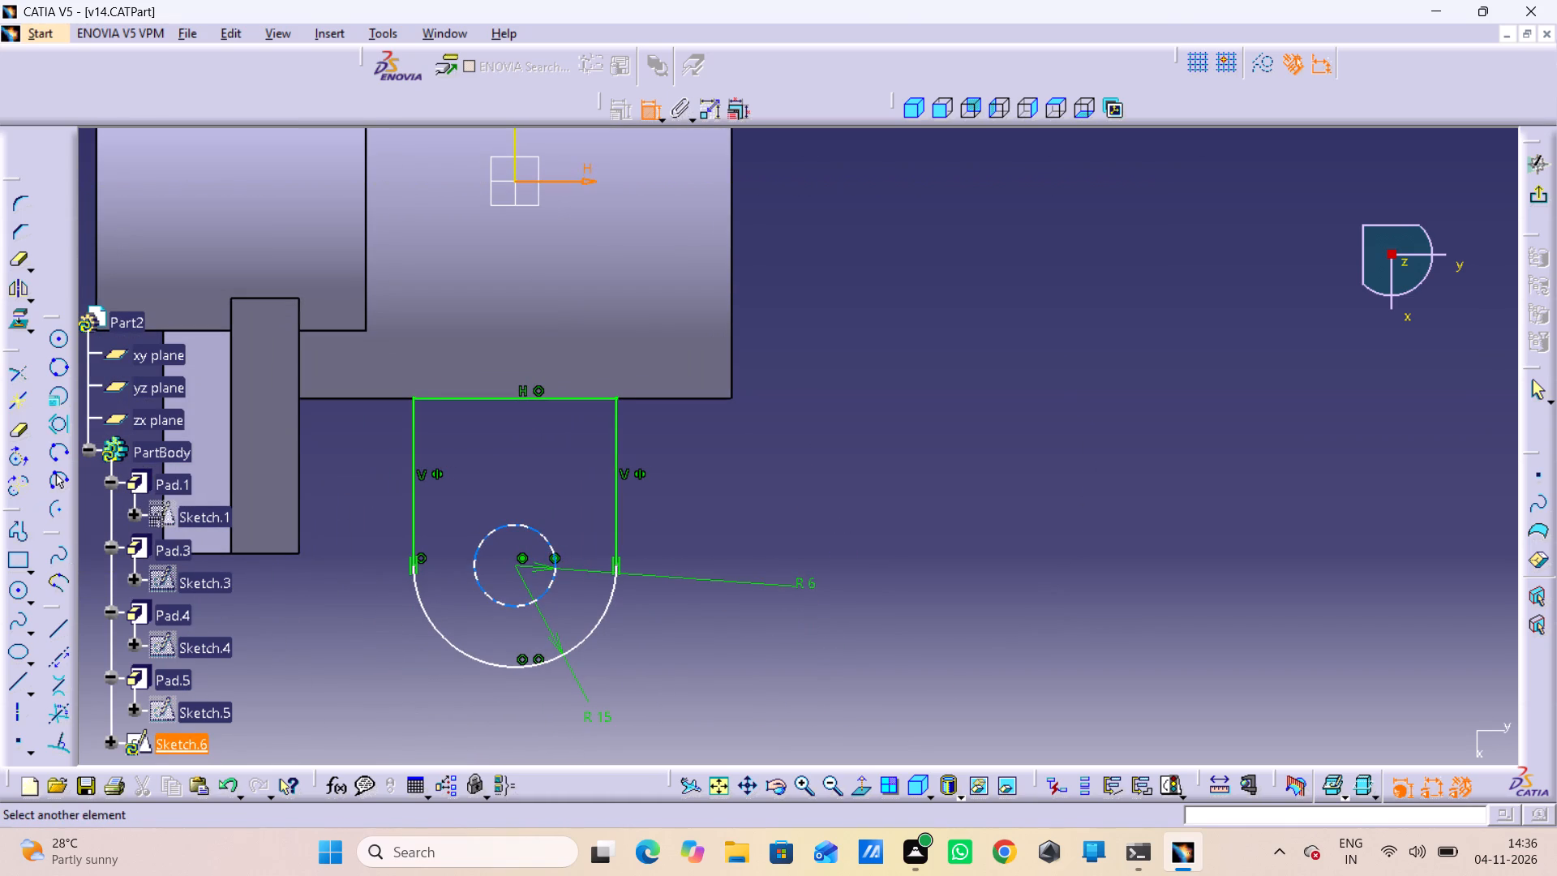
{"action": "left_click", "coordinate": [517, 567]}
{"action": "middle_click_drag", "start_coordinate": [554, 552], "coordinate": [557, 555]}
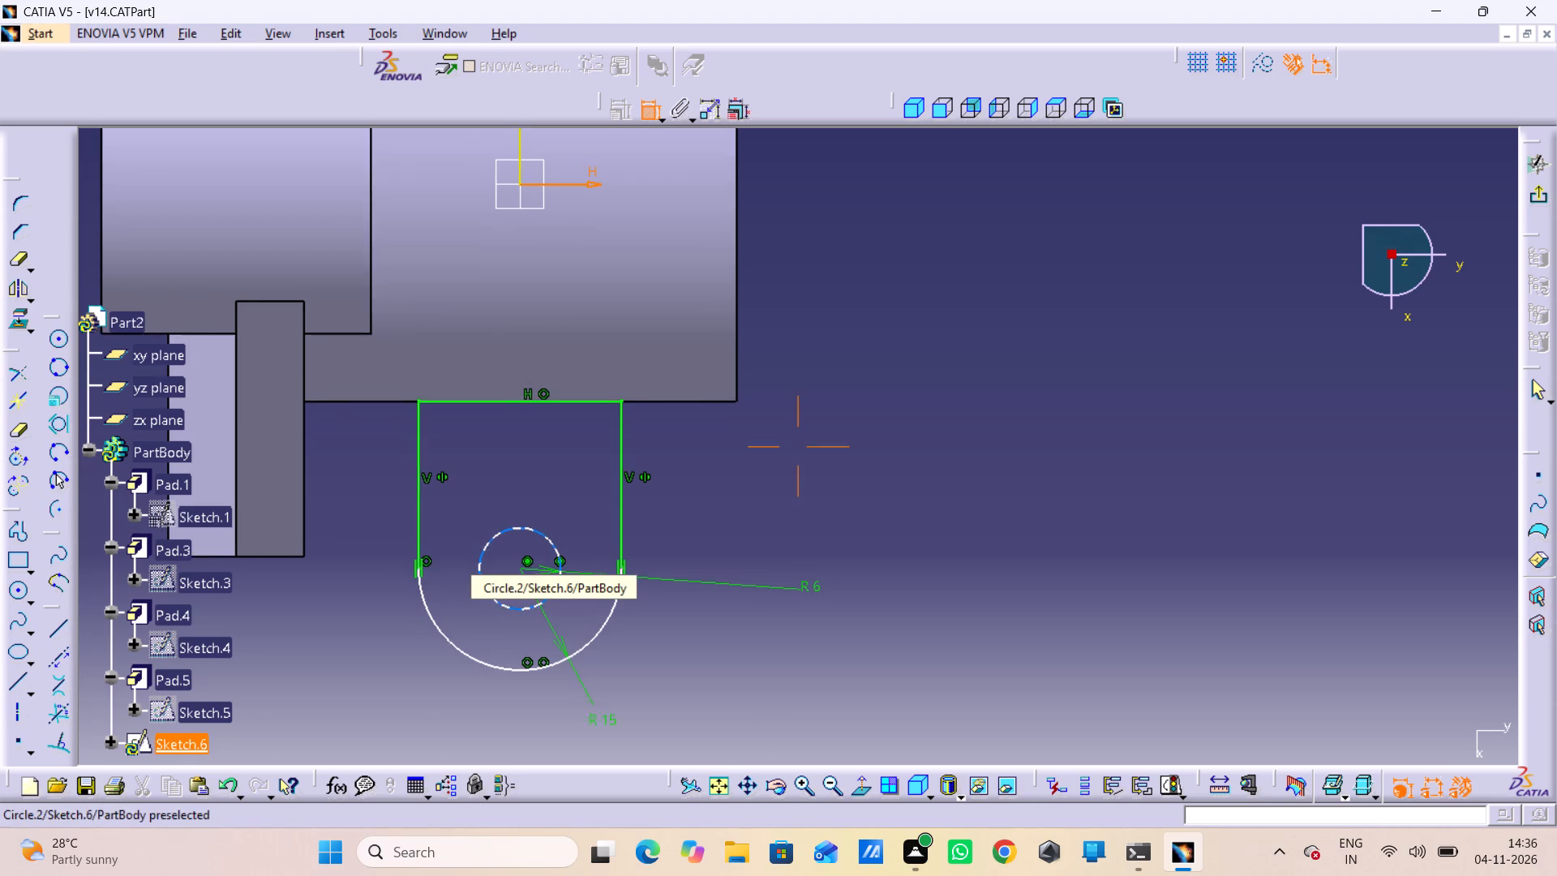
{"action": "middle_click_drag", "start_coordinate": [557, 555], "coordinate": [530, 414]}
{"action": "right_click_drag", "start_coordinate": [557, 555], "coordinate": [565, 558]}
{"action": "middle_click_drag", "start_coordinate": [444, 696], "coordinate": [772, 332]}
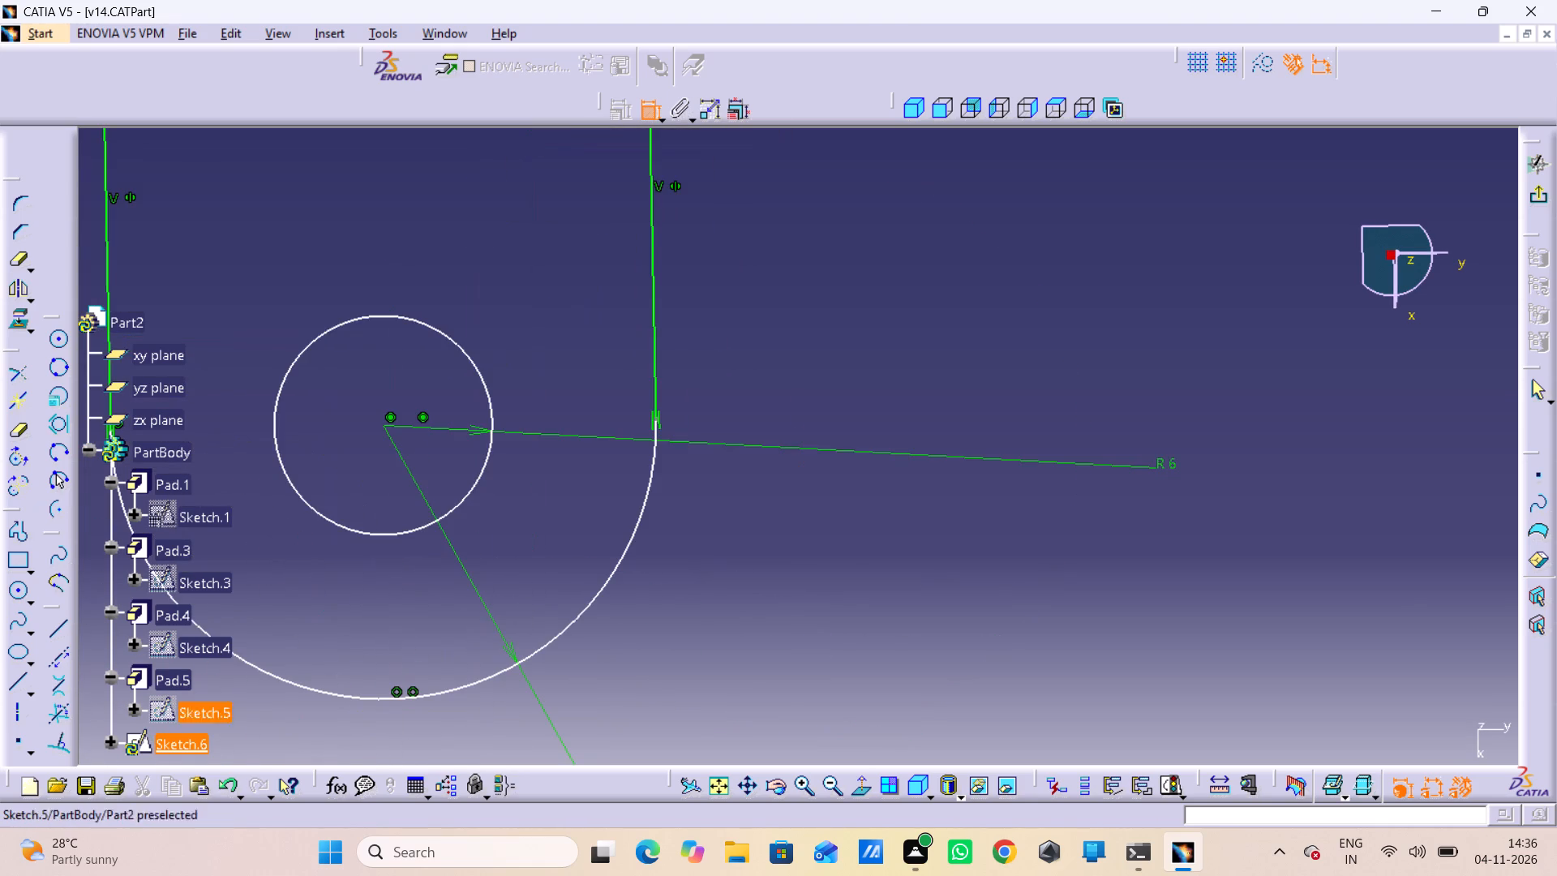
{"action": "left_click", "coordinate": [384, 430]}
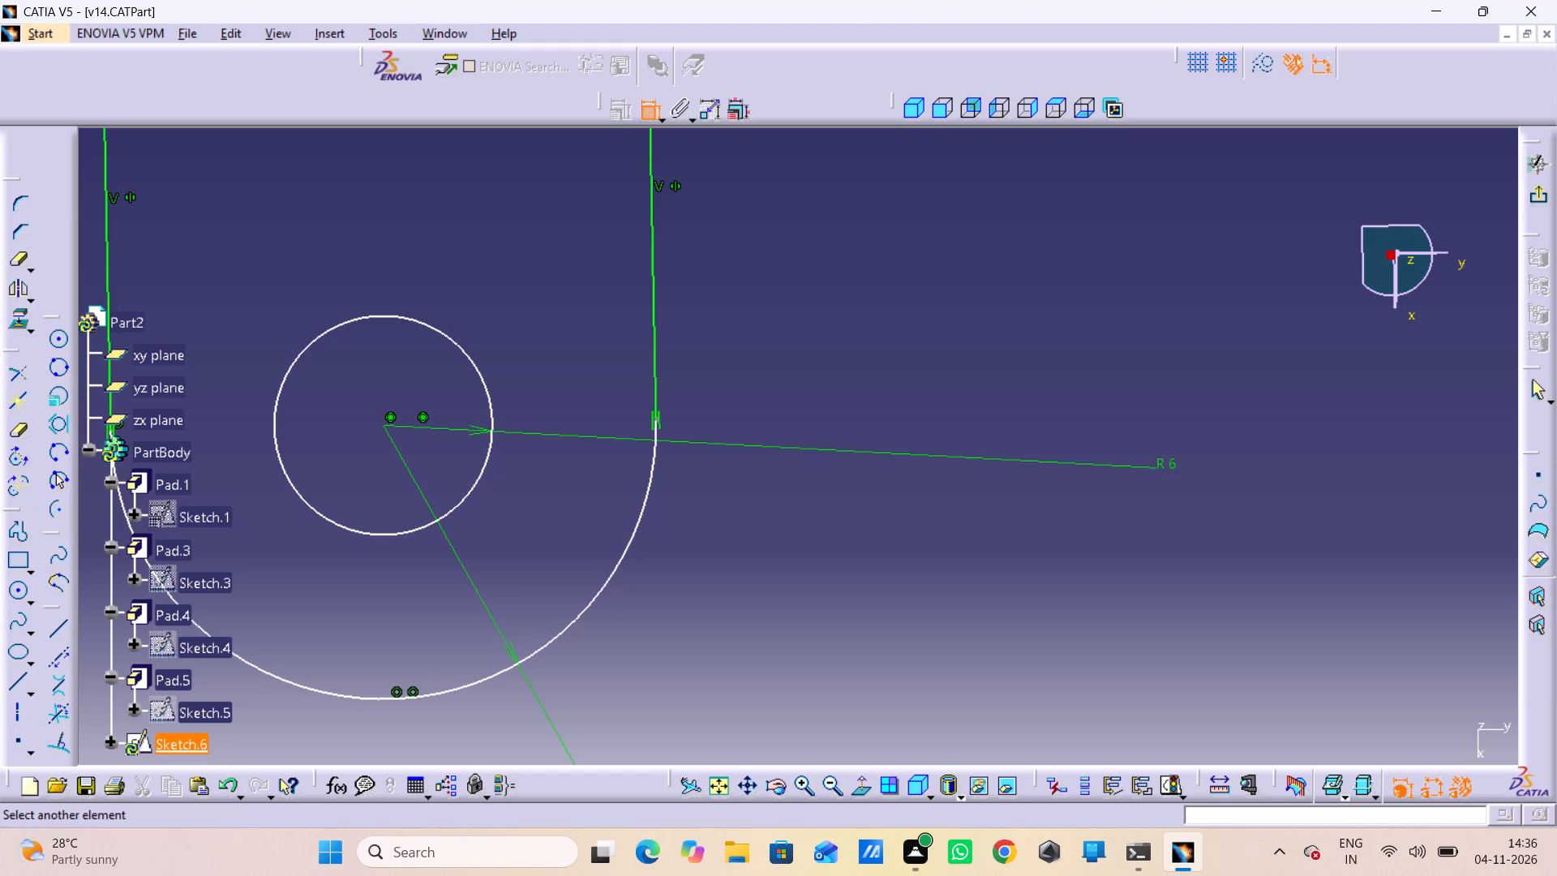
{"action": "left_click", "coordinate": [654, 423]}
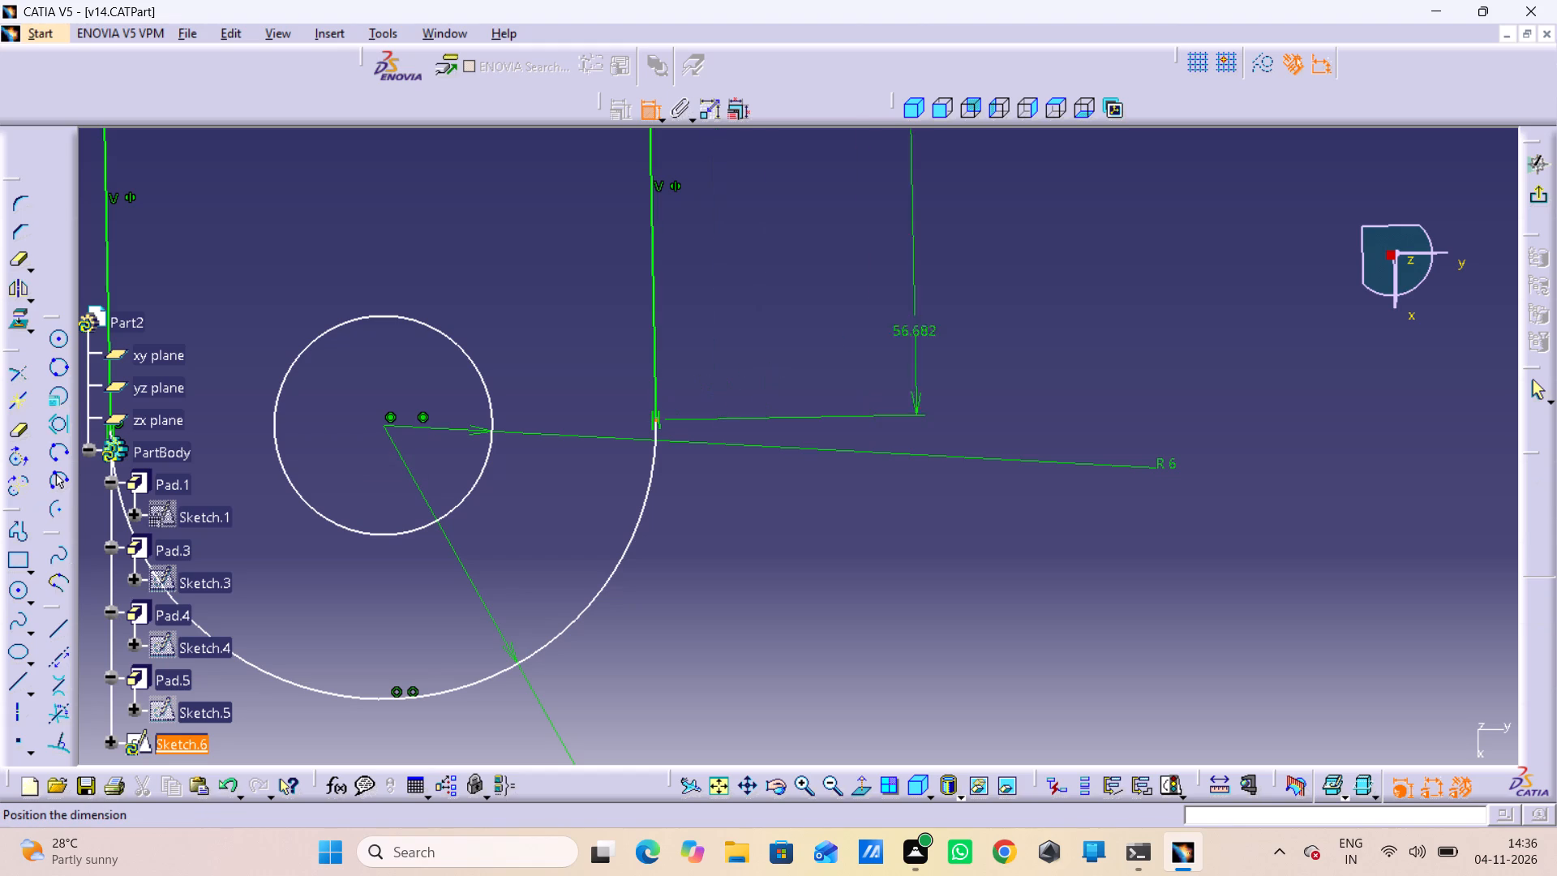
{"action": "middle_click_drag", "start_coordinate": [1016, 277], "coordinate": [1044, 522]}
{"action": "right_click", "coordinate": [1024, 400]}
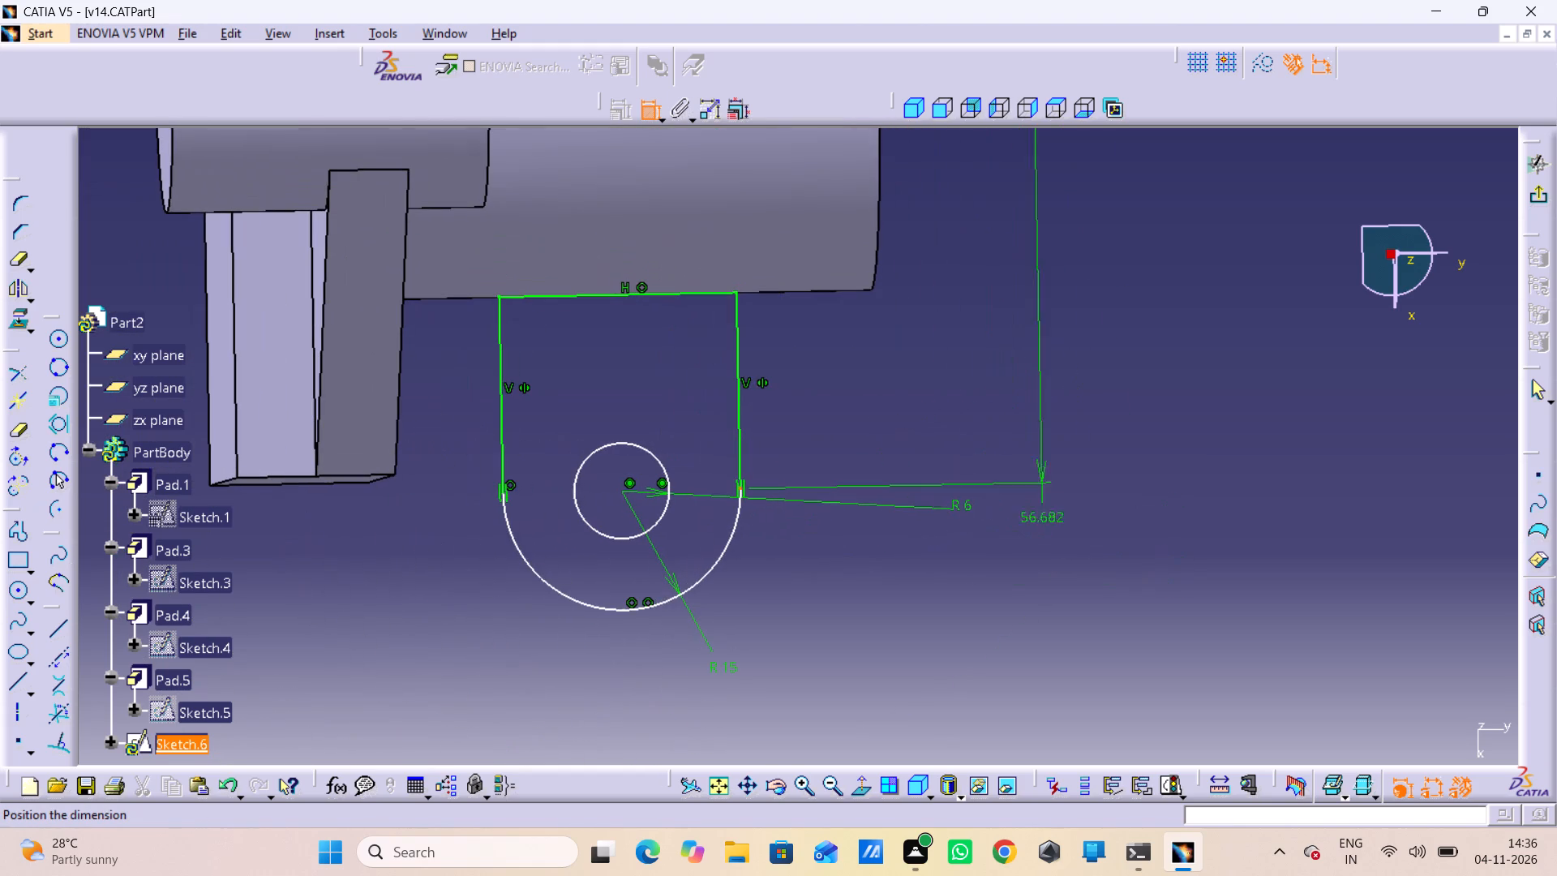
{"action": "left_click", "coordinate": [1062, 295]}
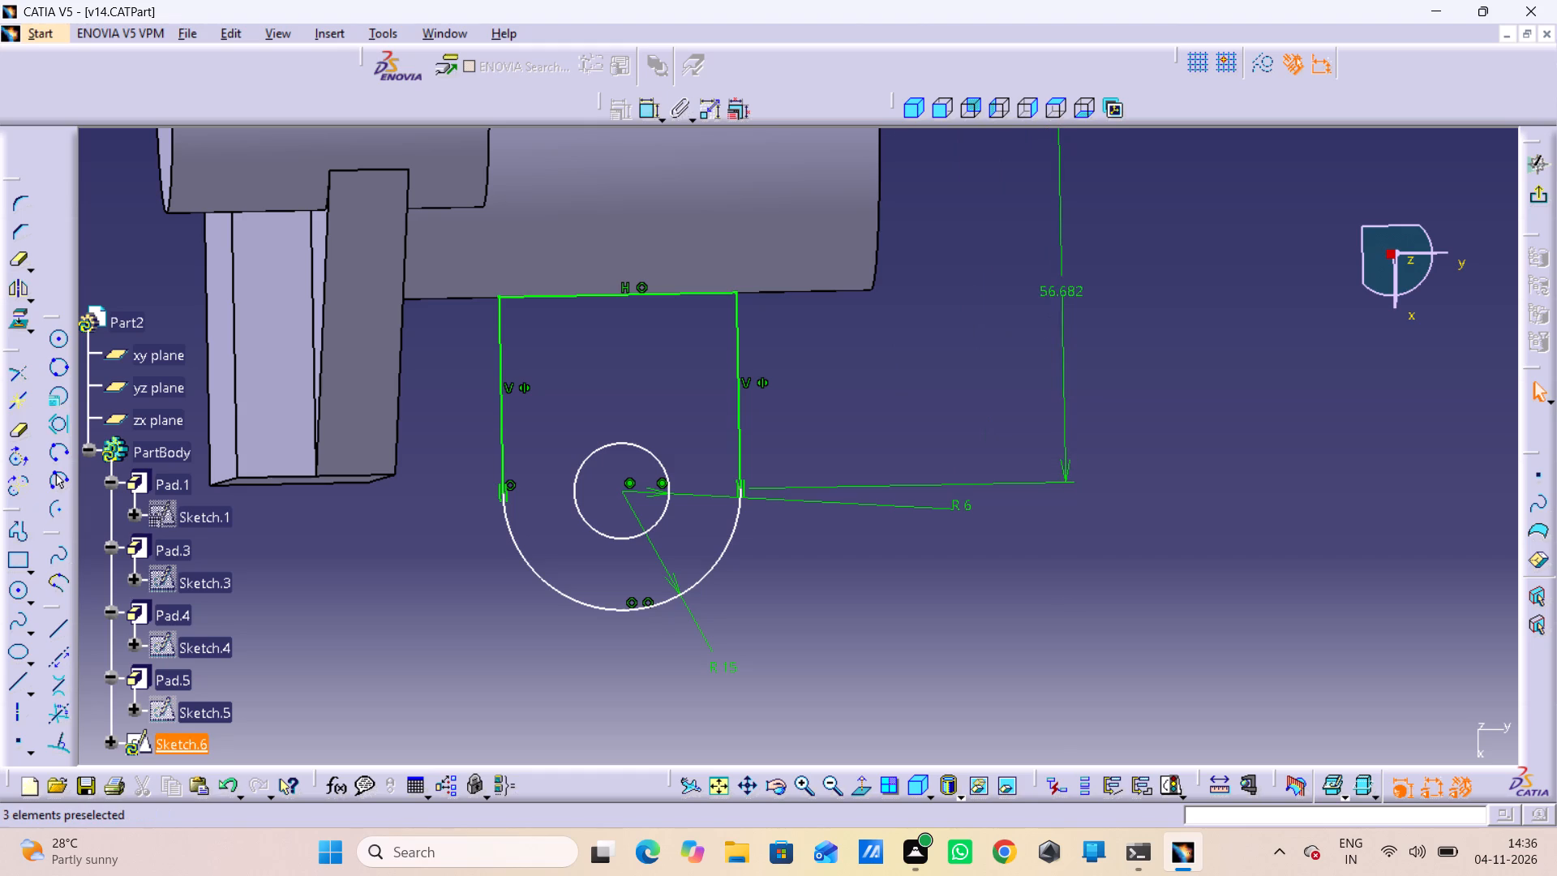
Set the distance from the horizontal axis to the R 15 arc's end point to 40 mm.
{"action": "double_click", "coordinate": [1047, 297]}
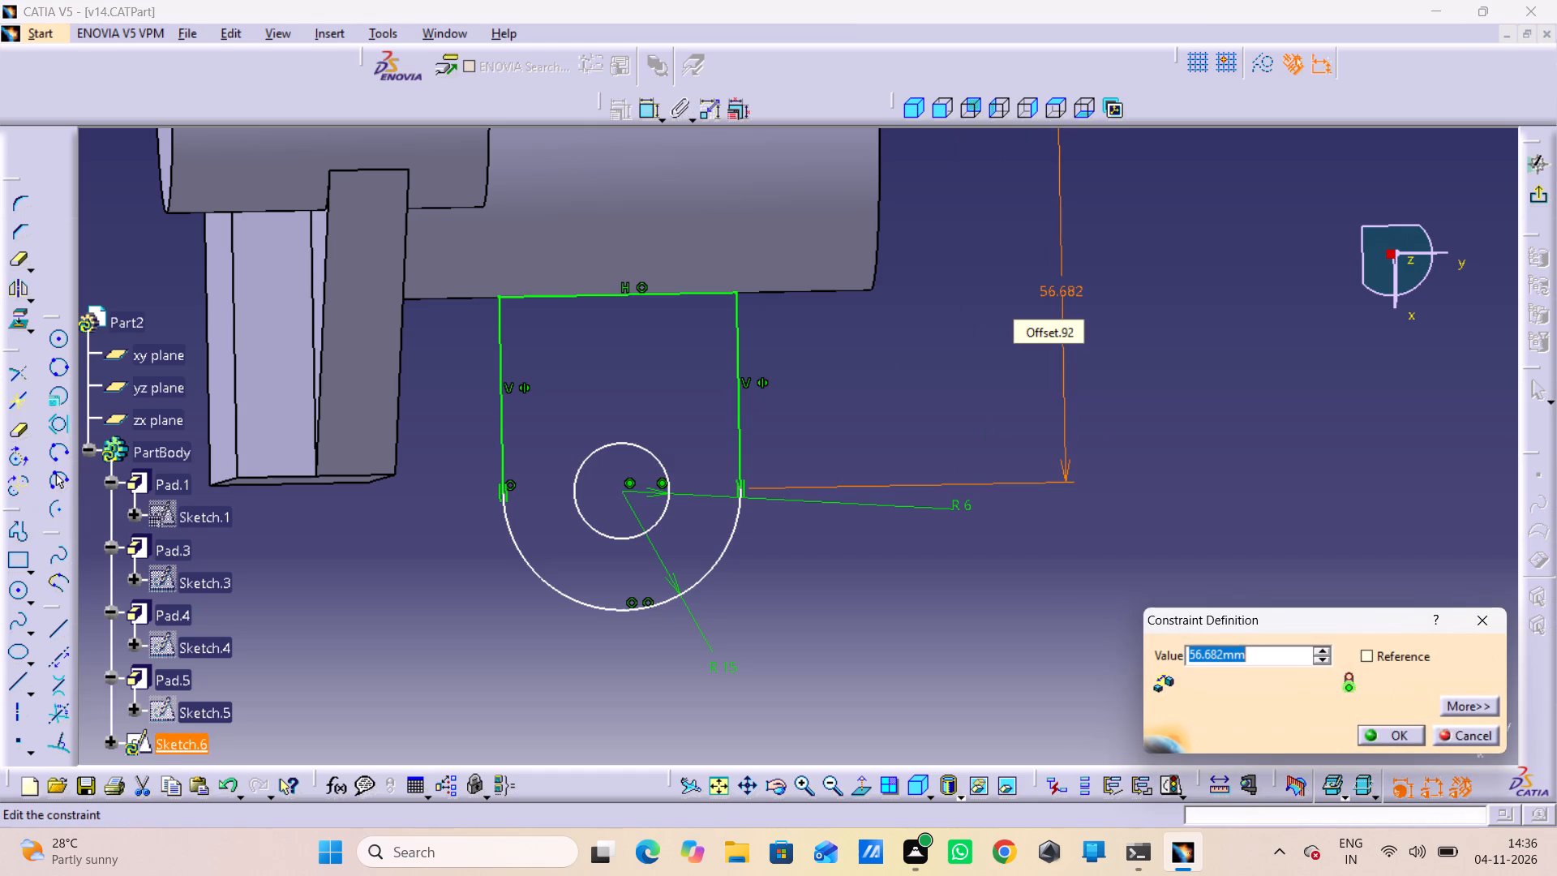
{"action": "type", "text": "40"}
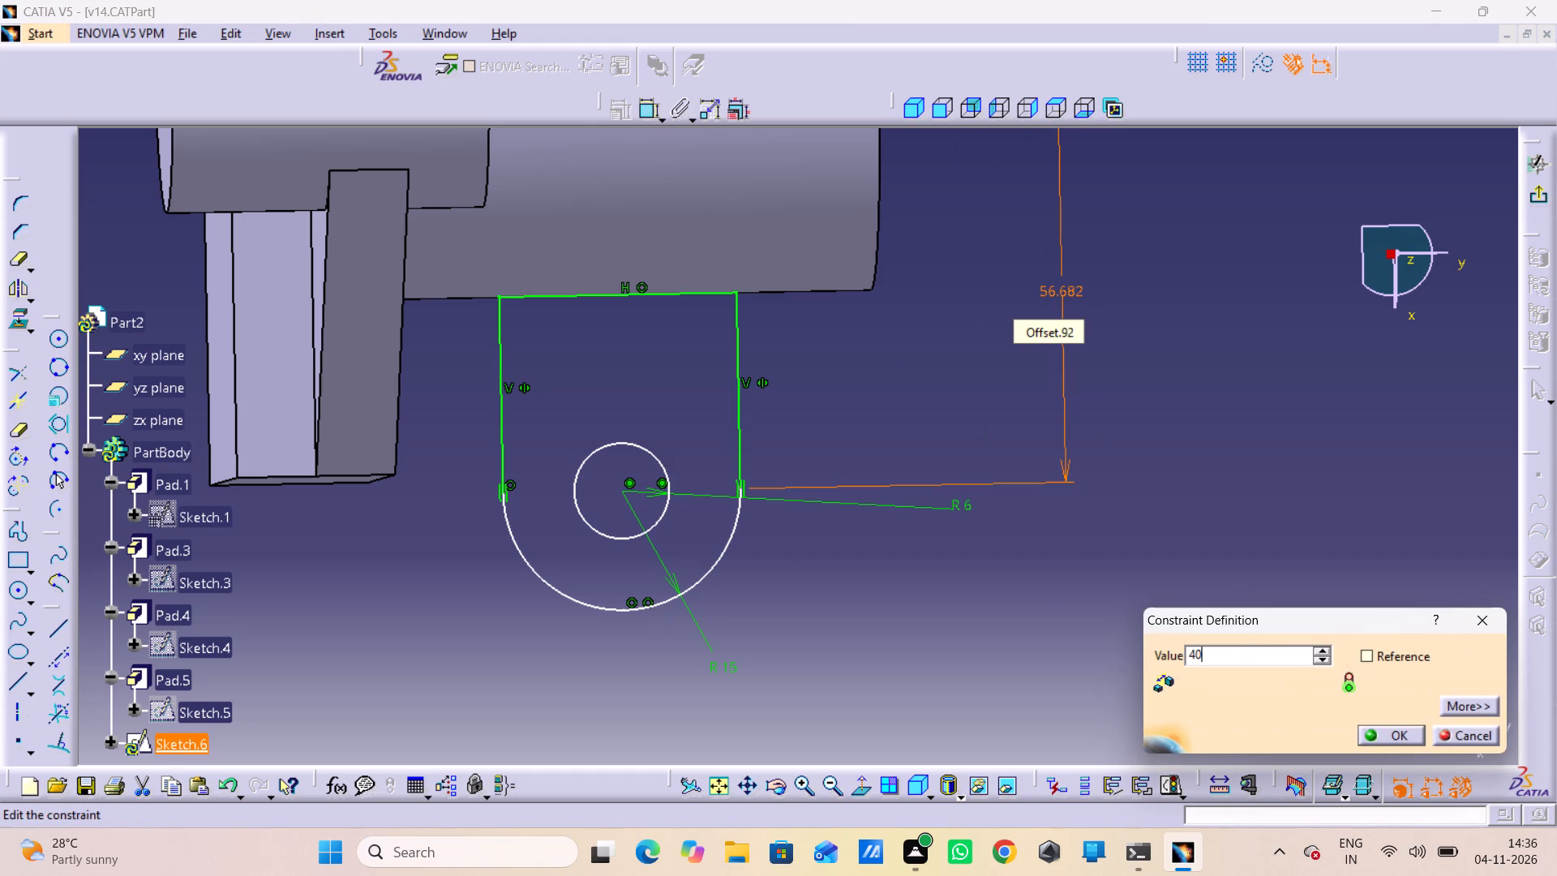
{"action": "key", "text": "Return"}
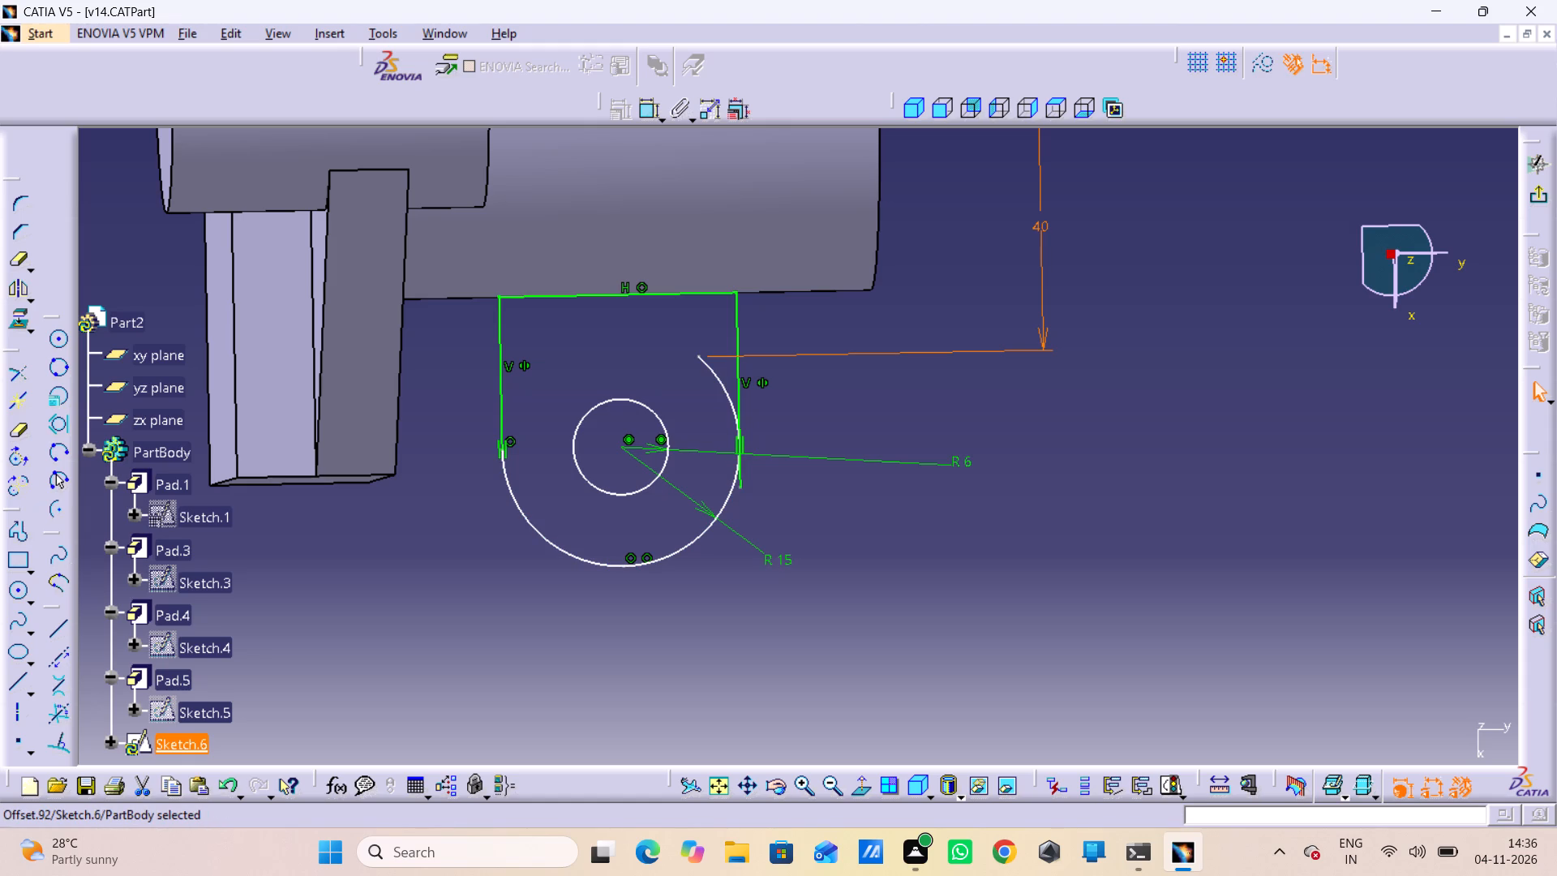
Make the detached end point of the R 15 arc coincident with the lower end of the lug's right-hand side line.
{"action": "left_click", "coordinate": [699, 359]}
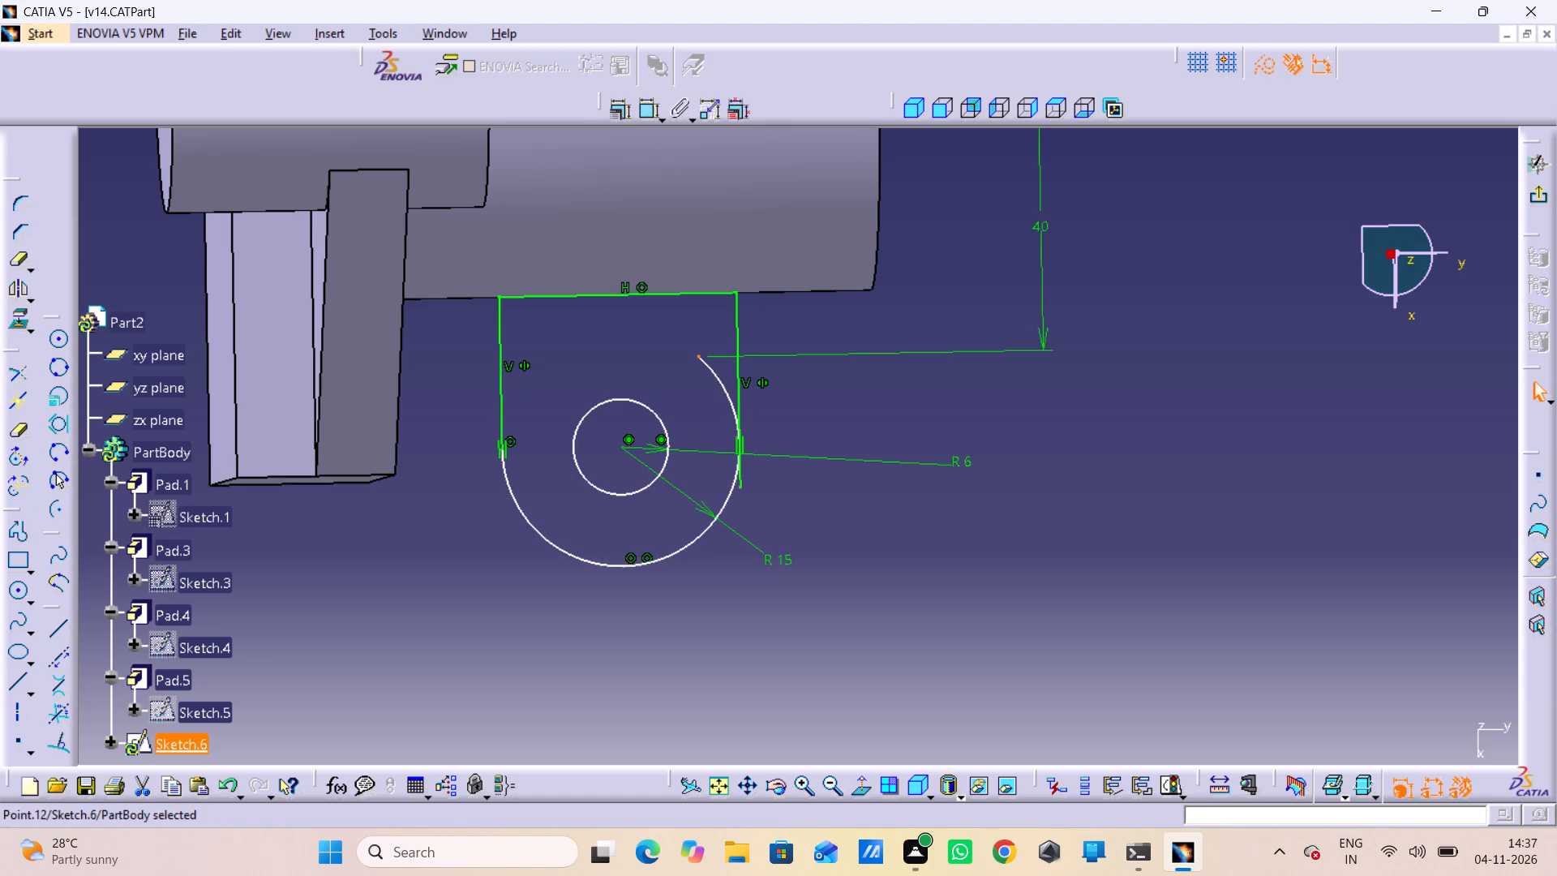
{"action": "left_click", "coordinate": [744, 484]}
{"action": "right_click", "coordinate": [748, 483]}
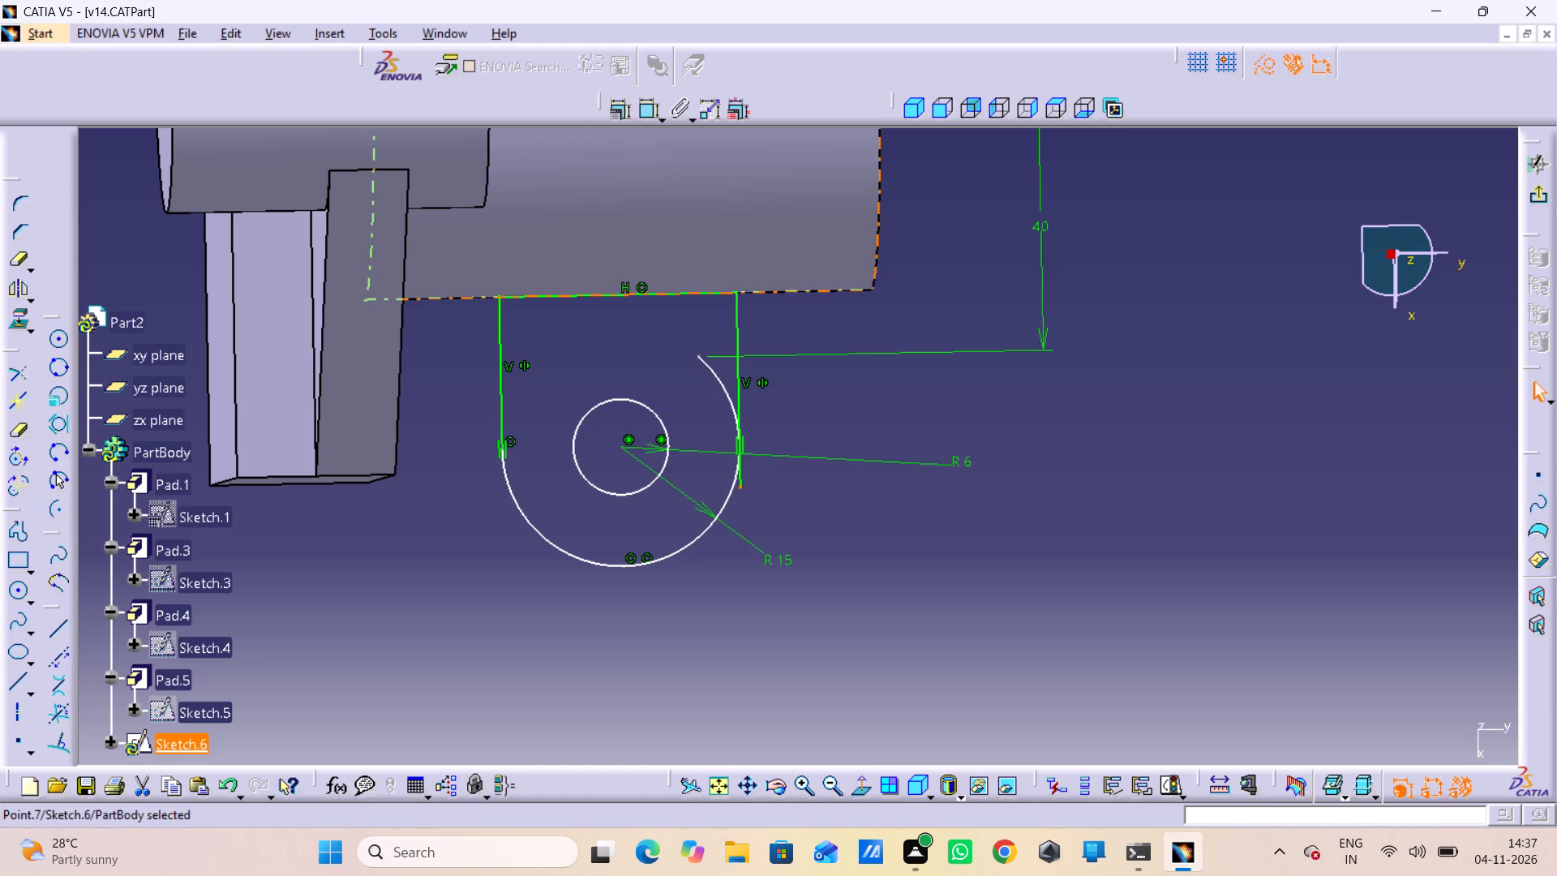
{"action": "left_click", "coordinate": [638, 111]}
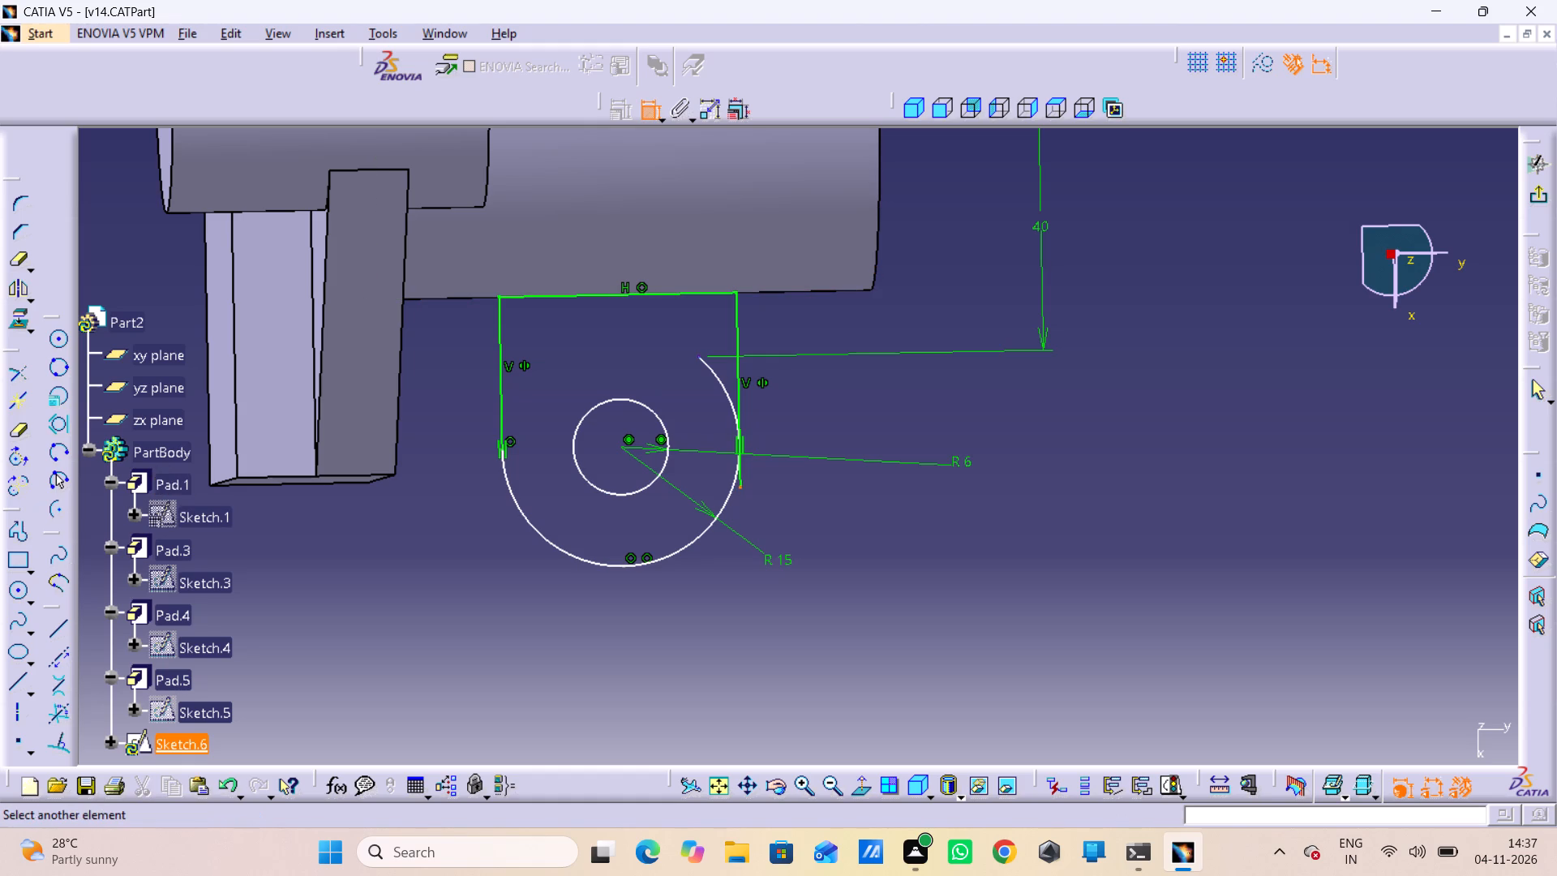
{"action": "left_click", "coordinate": [697, 357]}
{"action": "right_click", "coordinate": [1037, 403]}
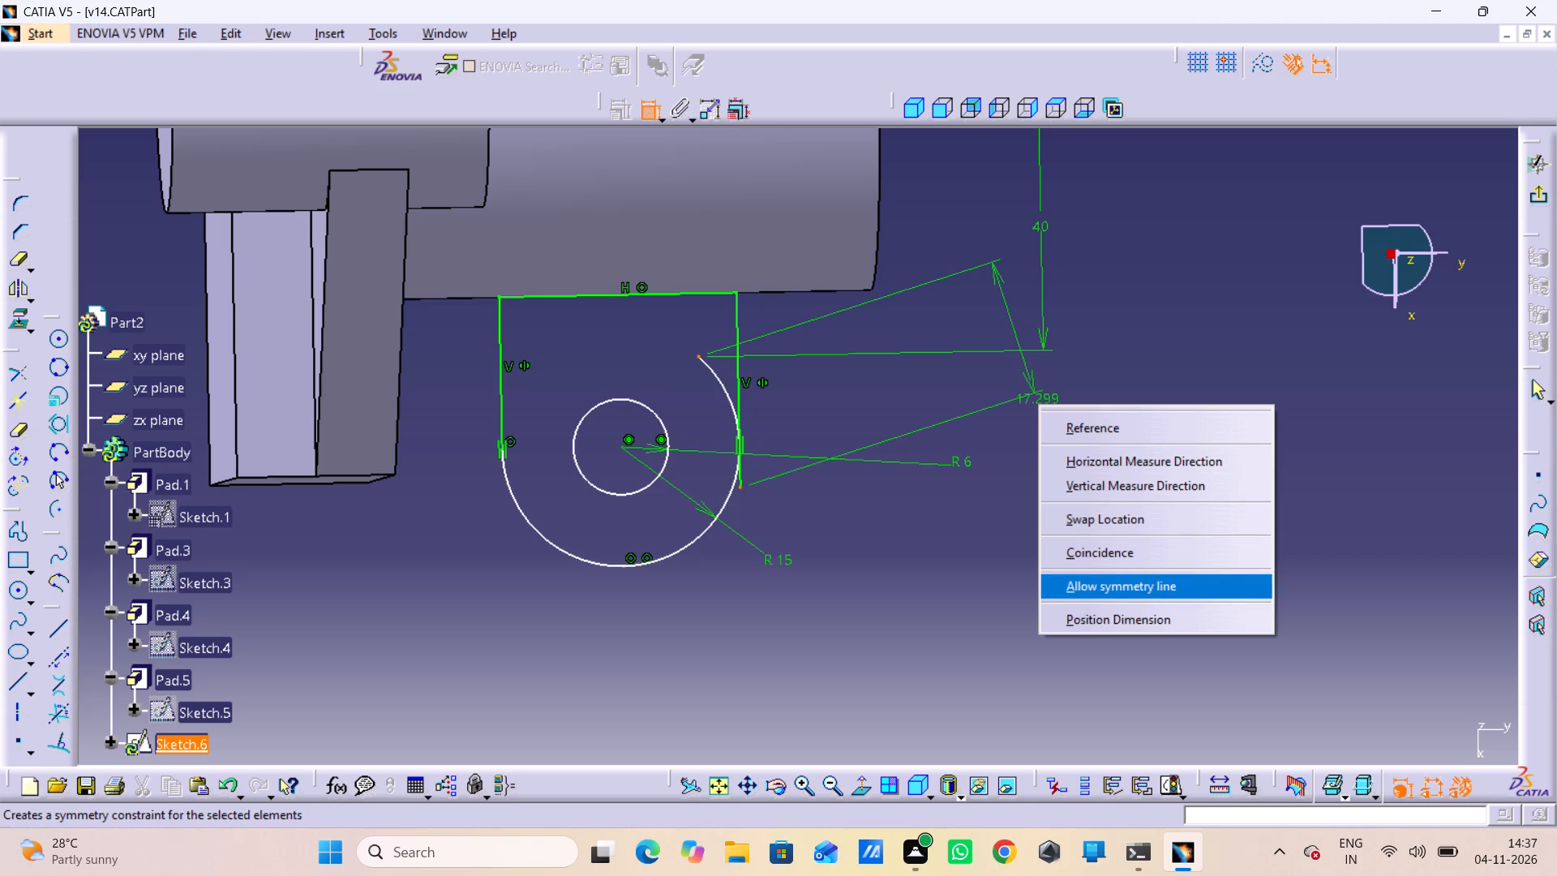
{"action": "left_click", "coordinate": [1131, 553]}
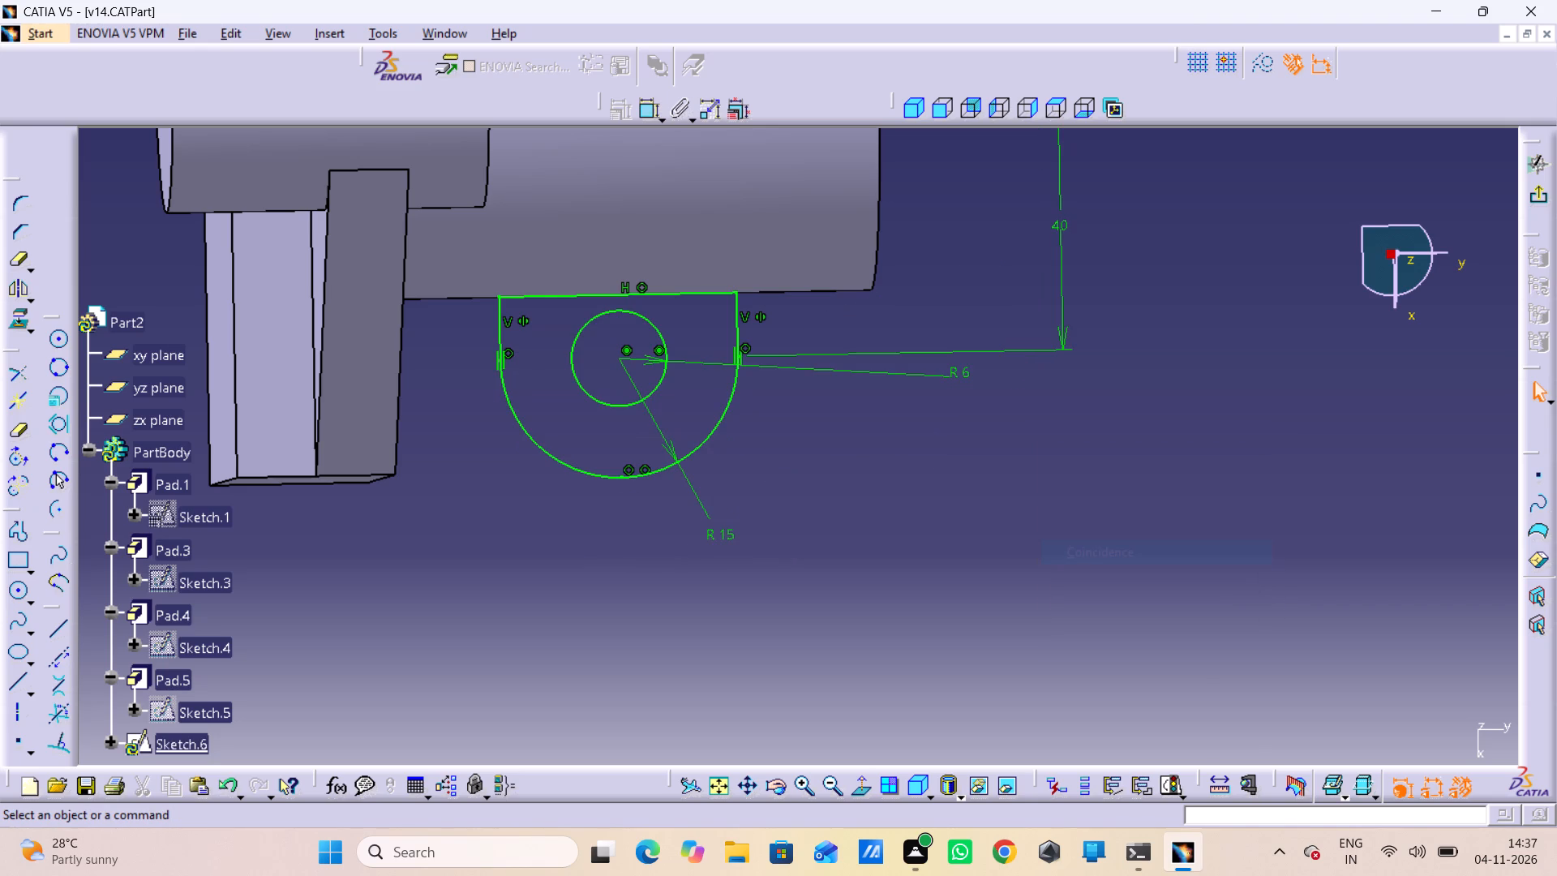
Dimension the length of the lug profile's right-hand side line.
{"action": "middle_click_drag", "start_coordinate": [860, 466], "coordinate": [838, 419]}
{"action": "right_click", "coordinate": [860, 466]}
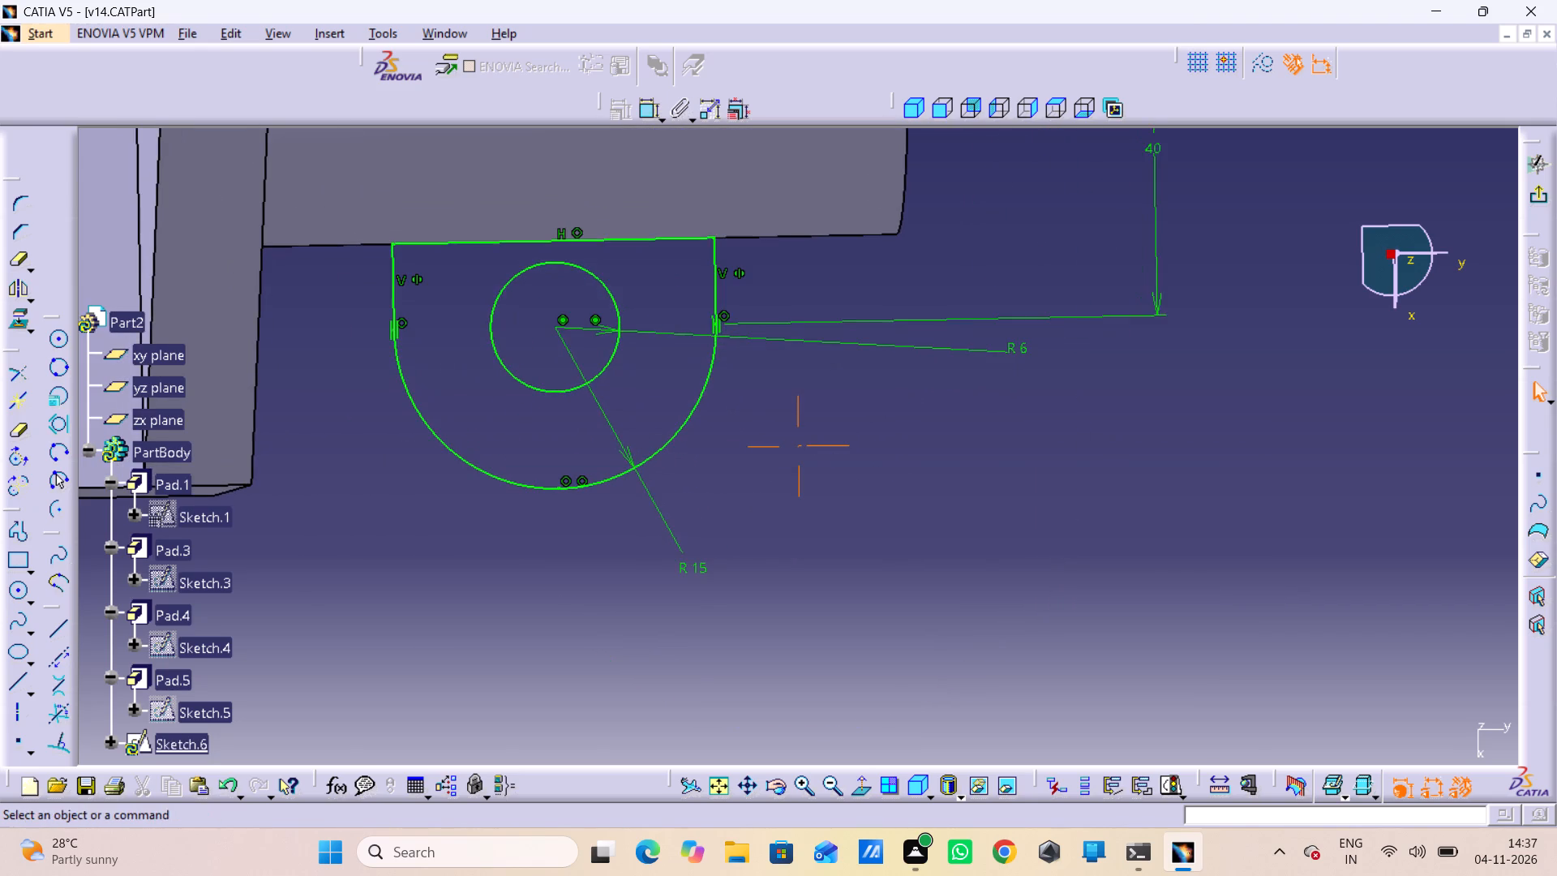
{"action": "double_click", "coordinate": [650, 116]}
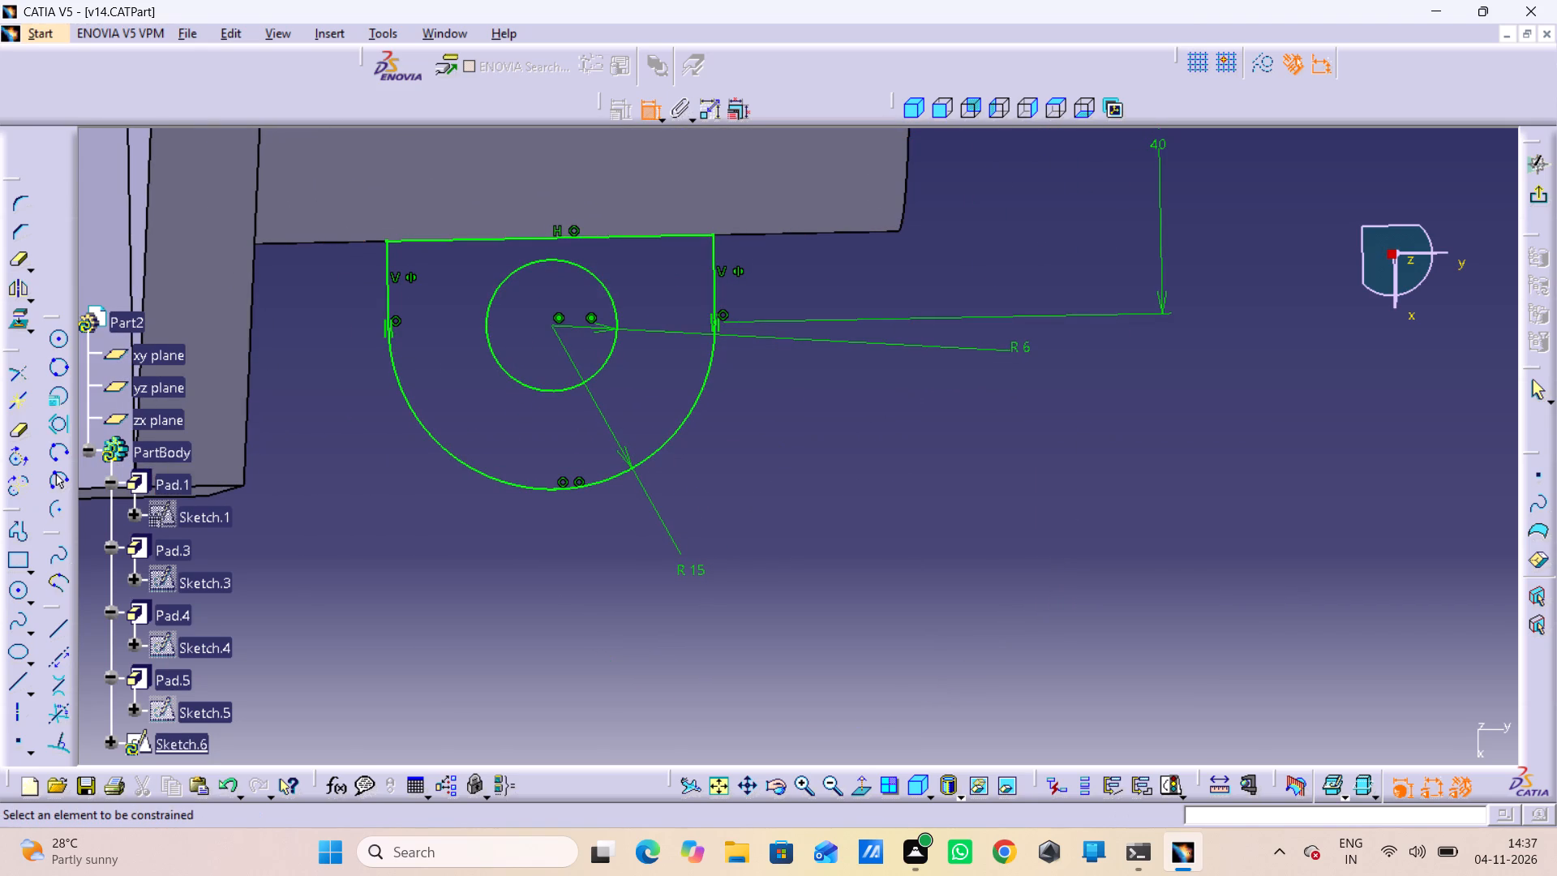
{"action": "left_click", "coordinate": [712, 297]}
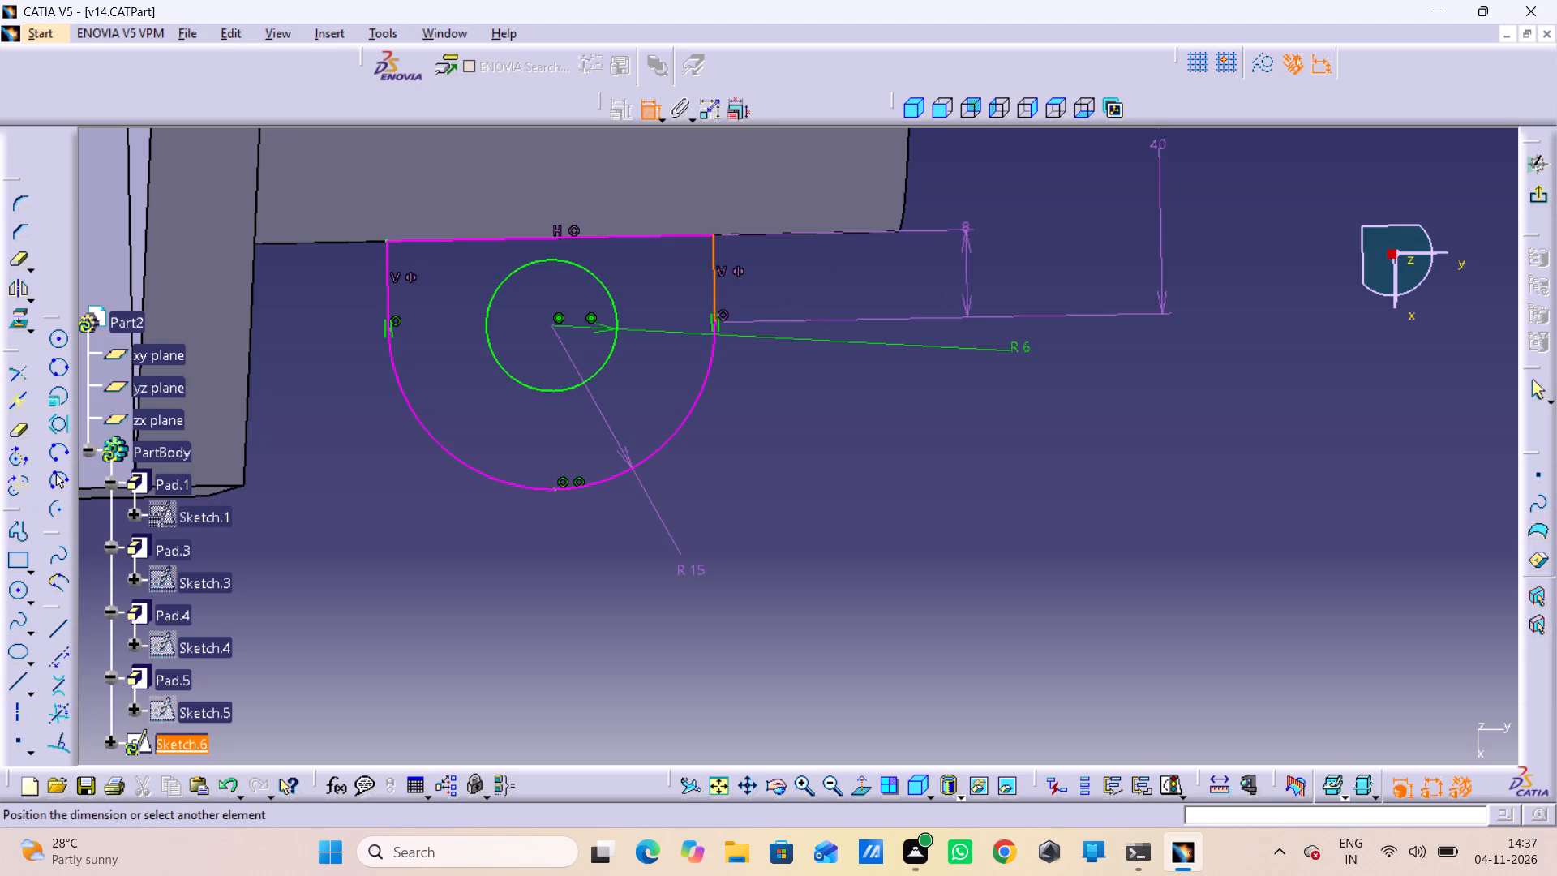
{"action": "left_click", "coordinate": [1070, 285]}
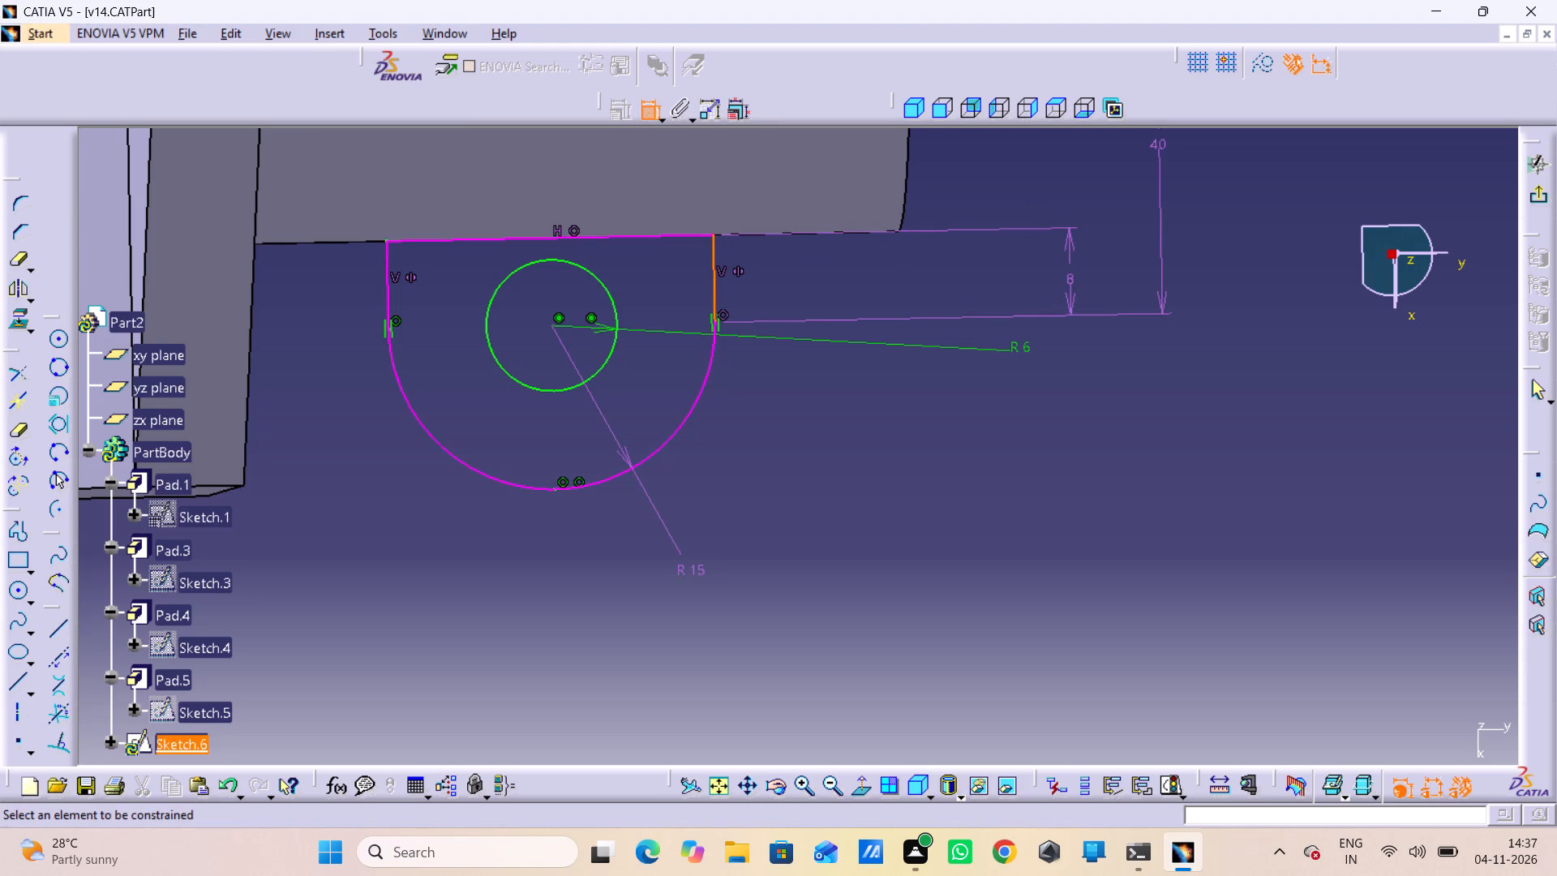
Delete the 40 mm distance dimension between the sketch's horizontal axis and the R 15 arc's end point.
{"action": "middle_click_drag", "start_coordinate": [1060, 456], "coordinate": [922, 638]}
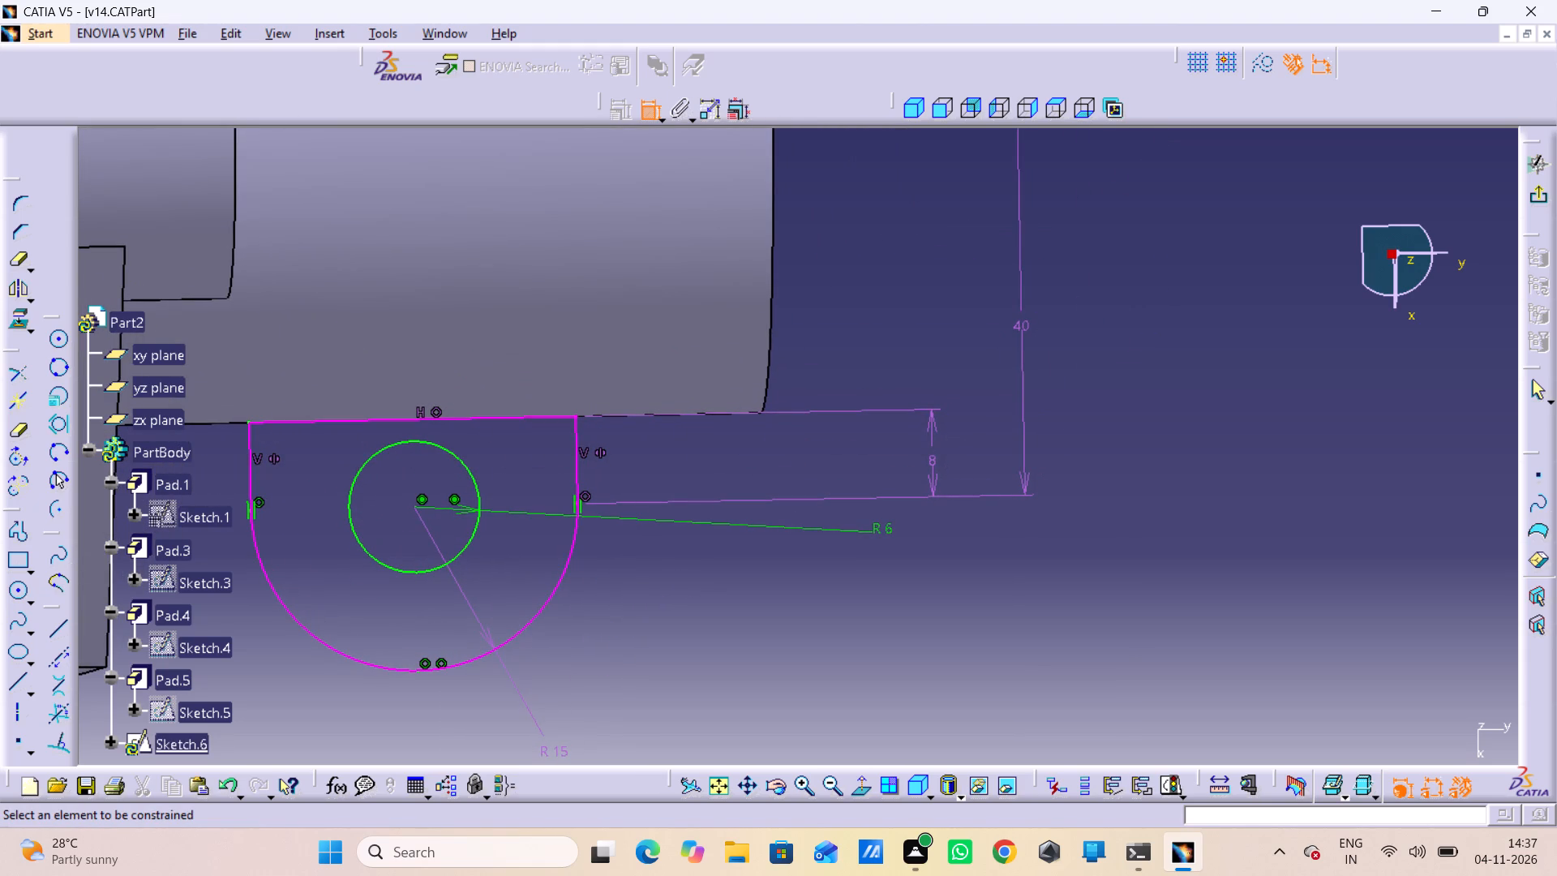
{"action": "left_click", "coordinate": [1026, 325]}
{"action": "left_click", "coordinate": [646, 116]}
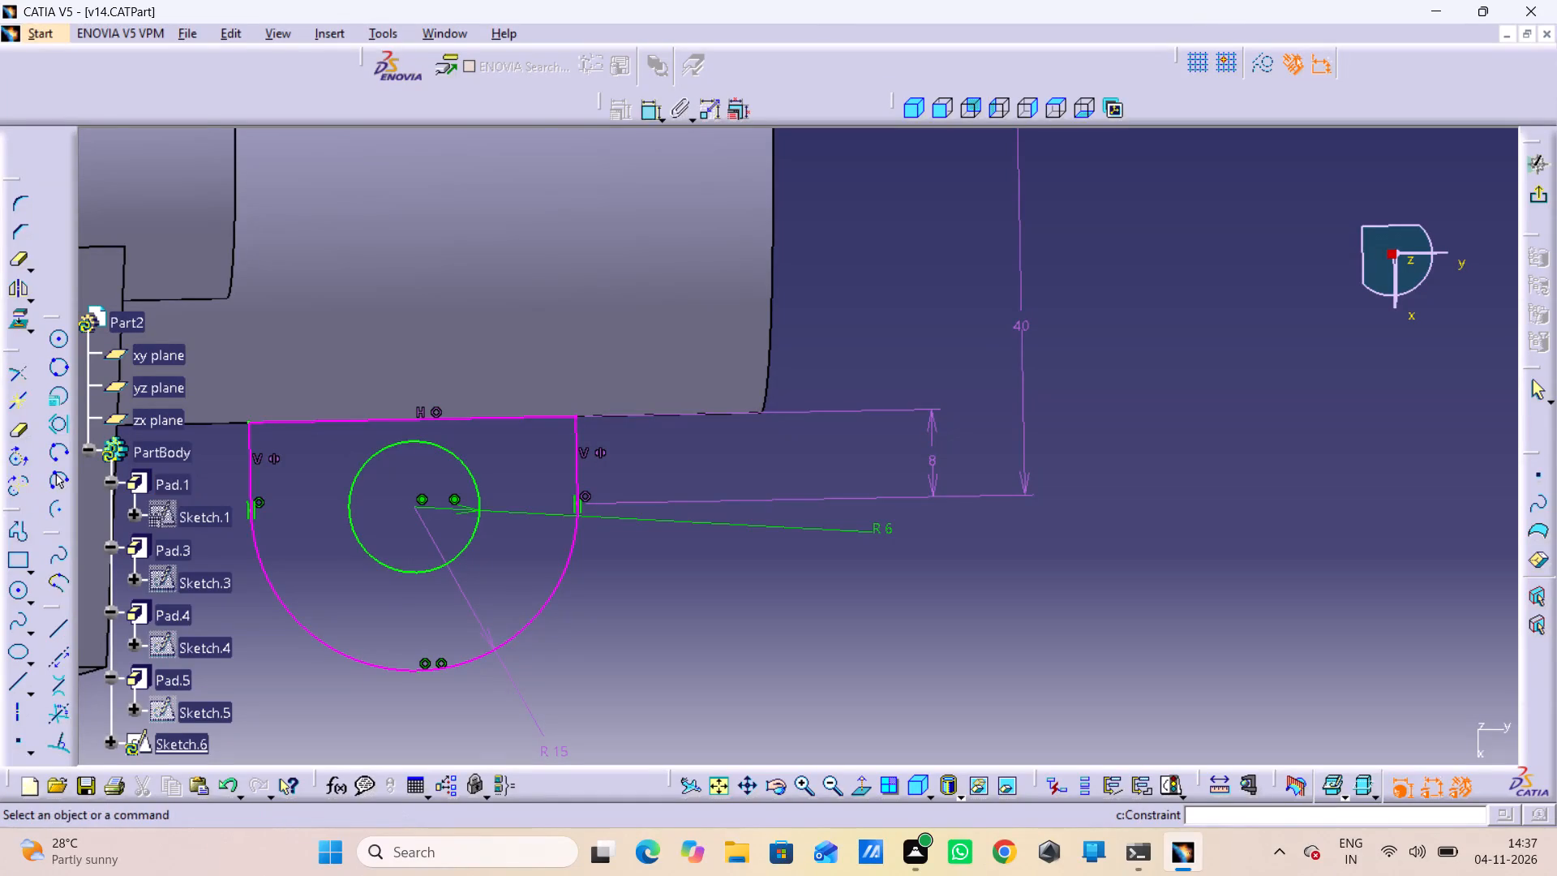
{"action": "right_click", "coordinate": [1022, 321]}
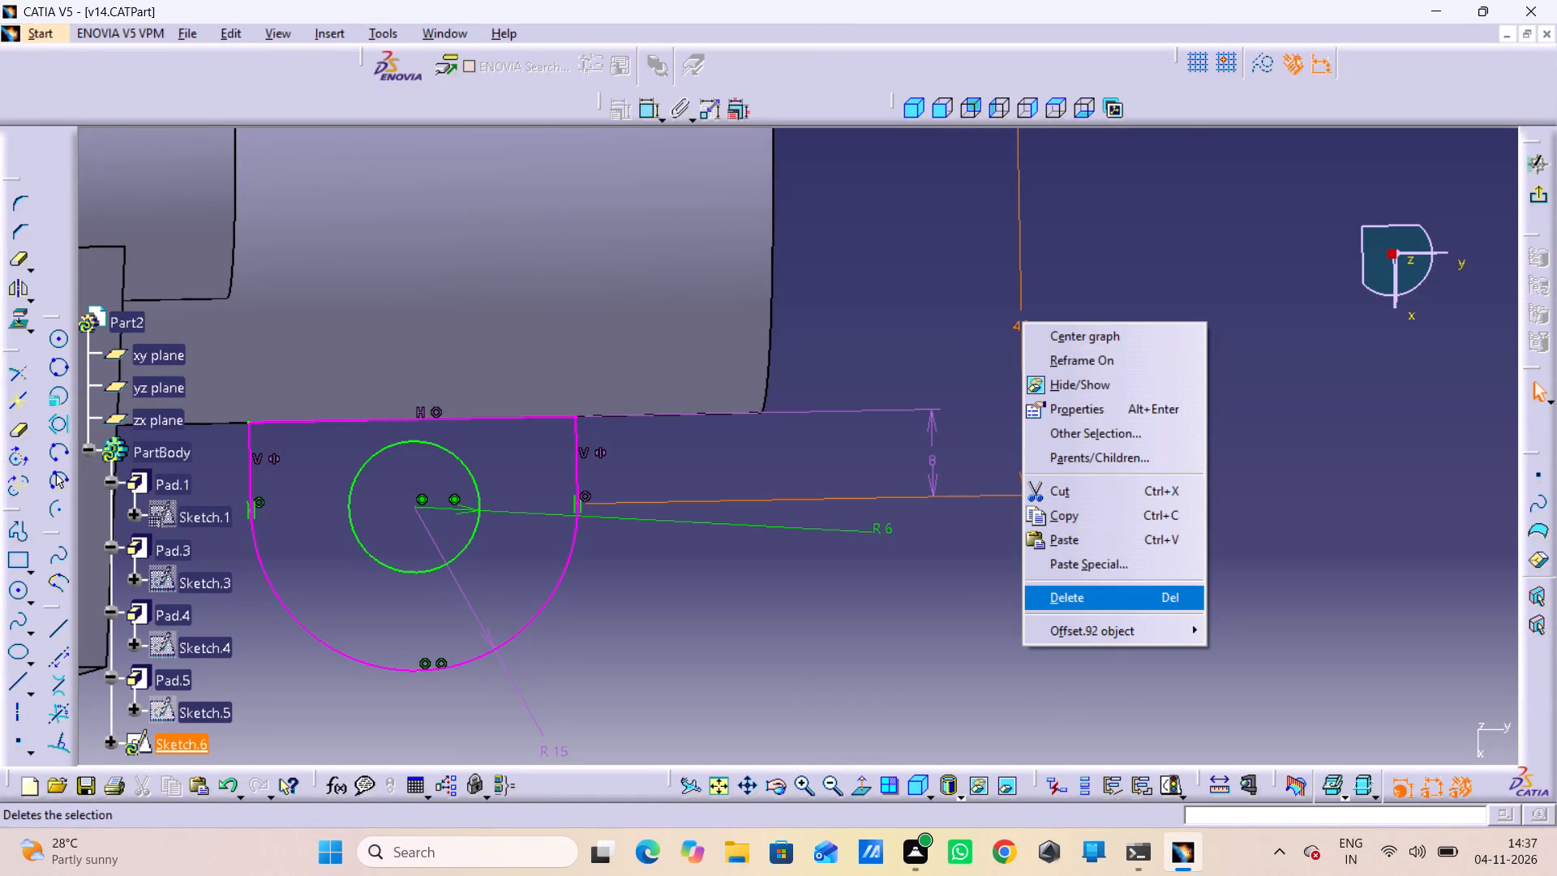
{"action": "left_click", "coordinate": [1066, 595]}
Set the length of the lug profile's right-hand side line to 20 mm.
{"action": "double_click", "coordinate": [929, 457]}
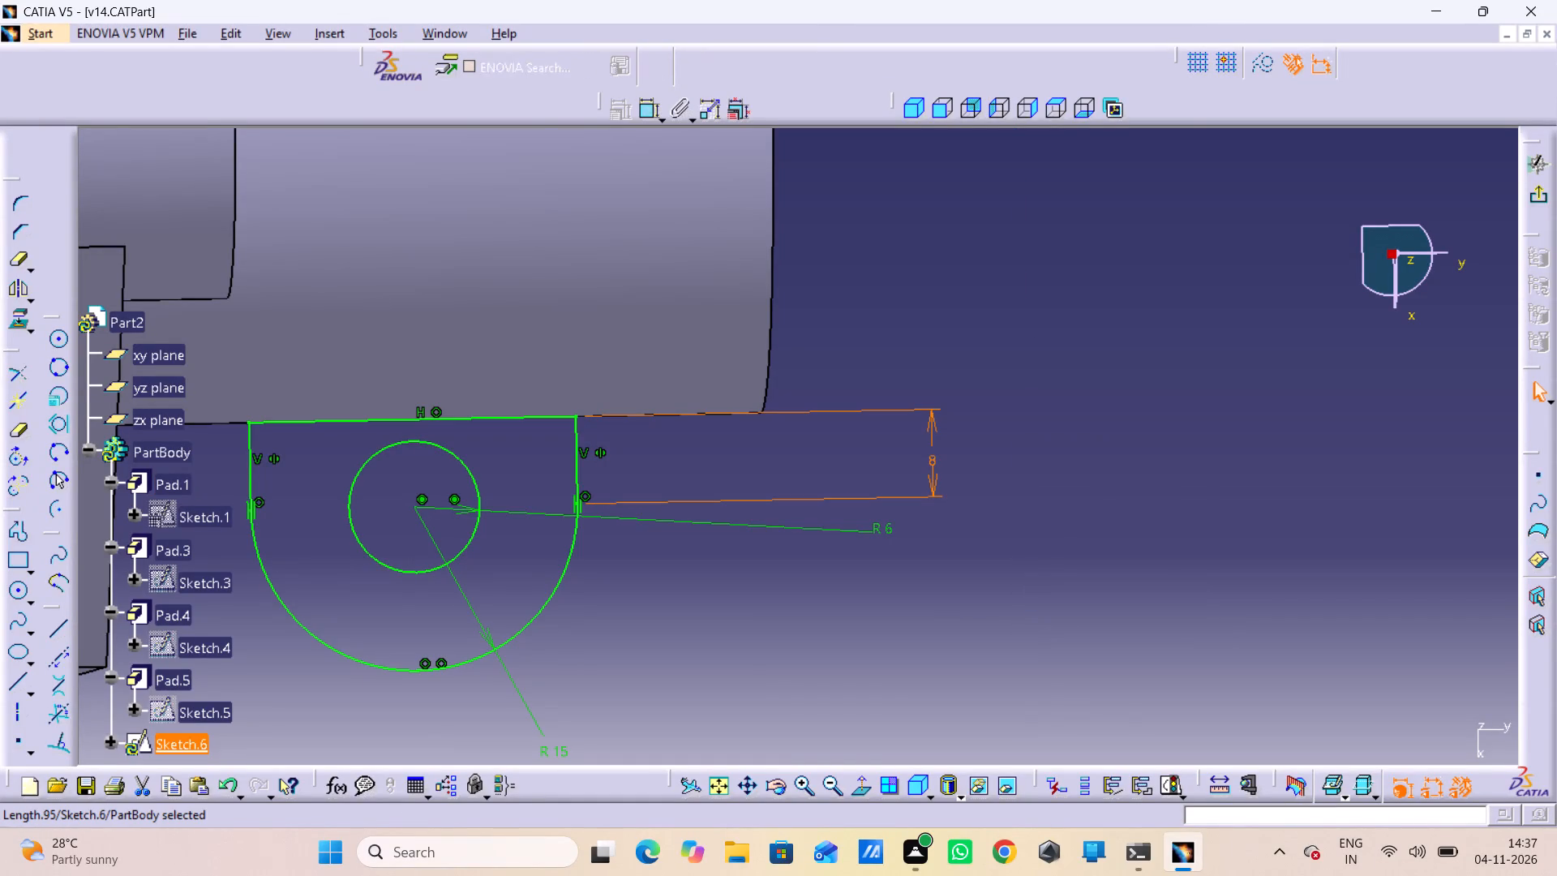
{"action": "double_click", "coordinate": [935, 454]}
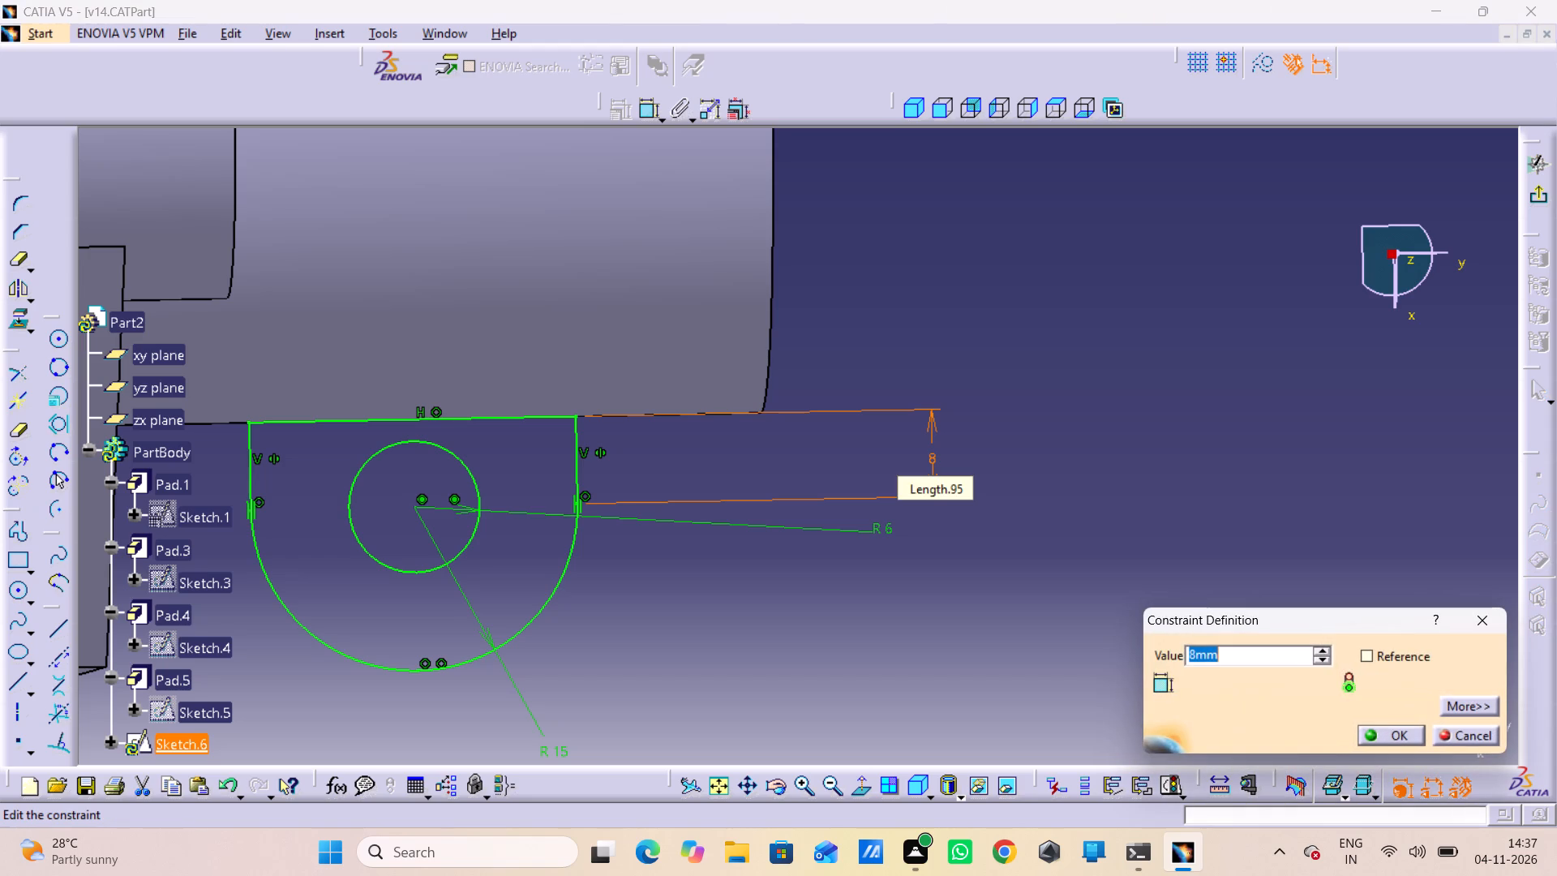
{"action": "type", "text": "20"}
{"action": "key", "text": "Return"}
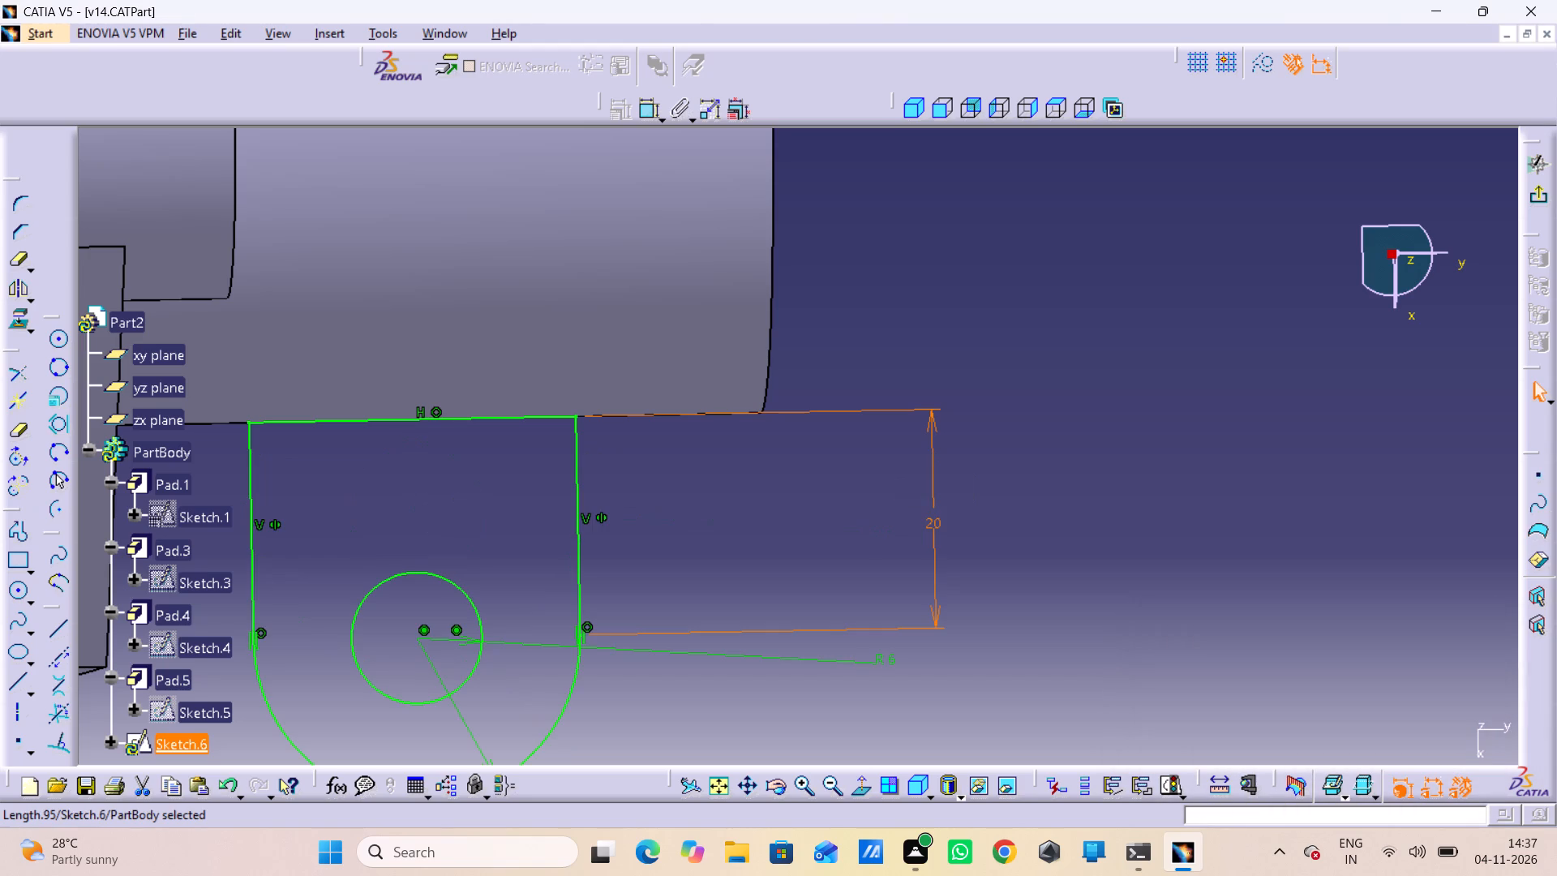
Delete the coincidence constraint that ties the lug profile's straight top line to the half-cylinder's edge.
{"action": "middle_click_drag", "start_coordinate": [809, 678], "coordinate": [835, 740]}
{"action": "right_click", "coordinate": [809, 678]}
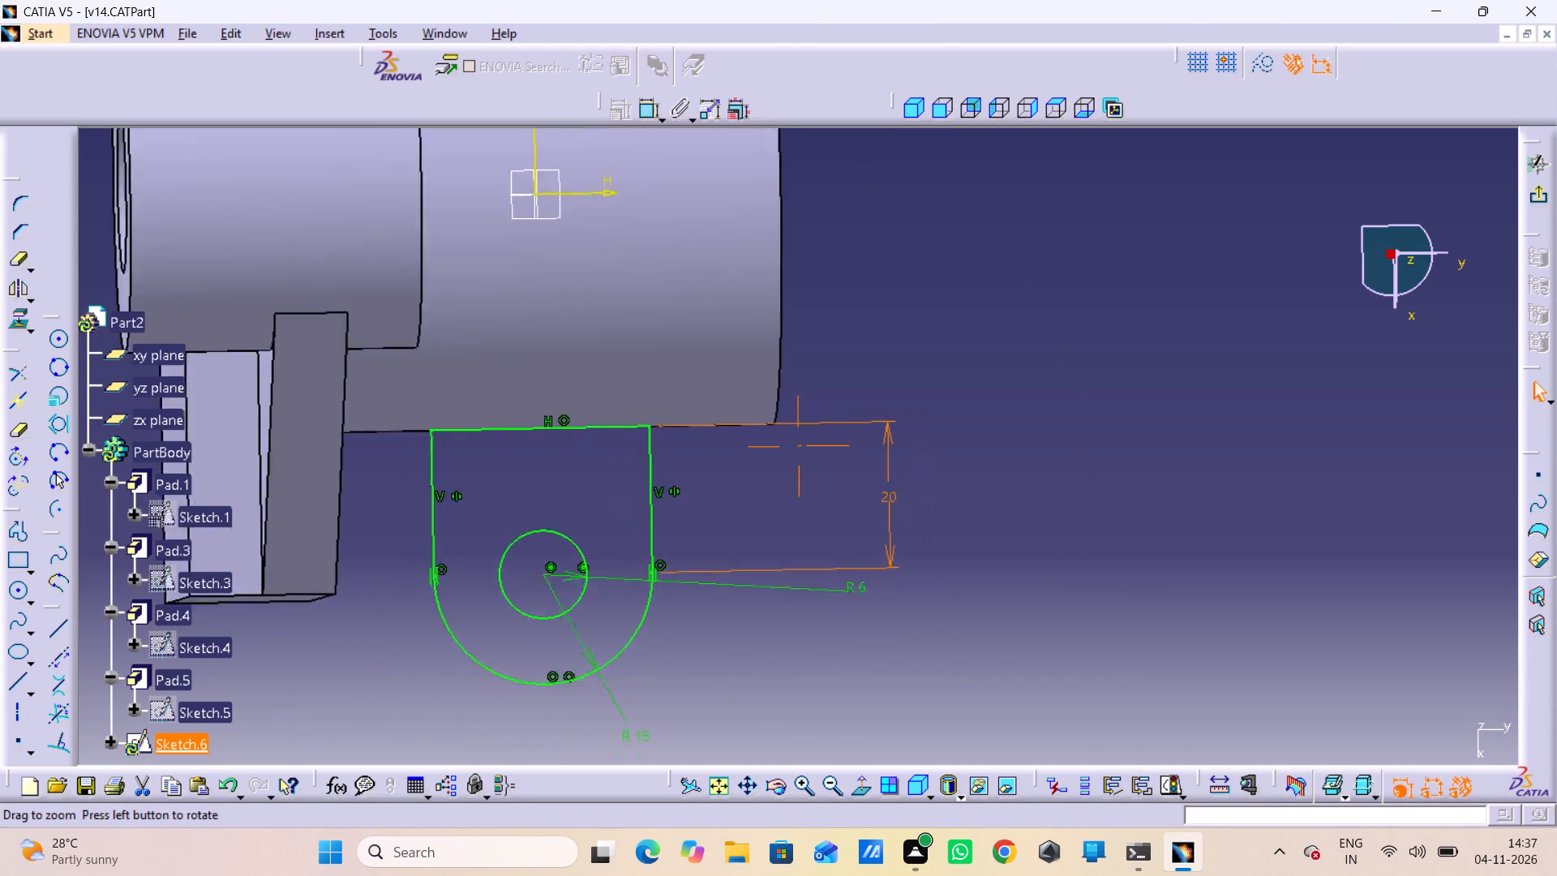
{"action": "middle_click_drag", "start_coordinate": [835, 740], "coordinate": [834, 754]}
{"action": "left_click", "coordinate": [993, 281]}
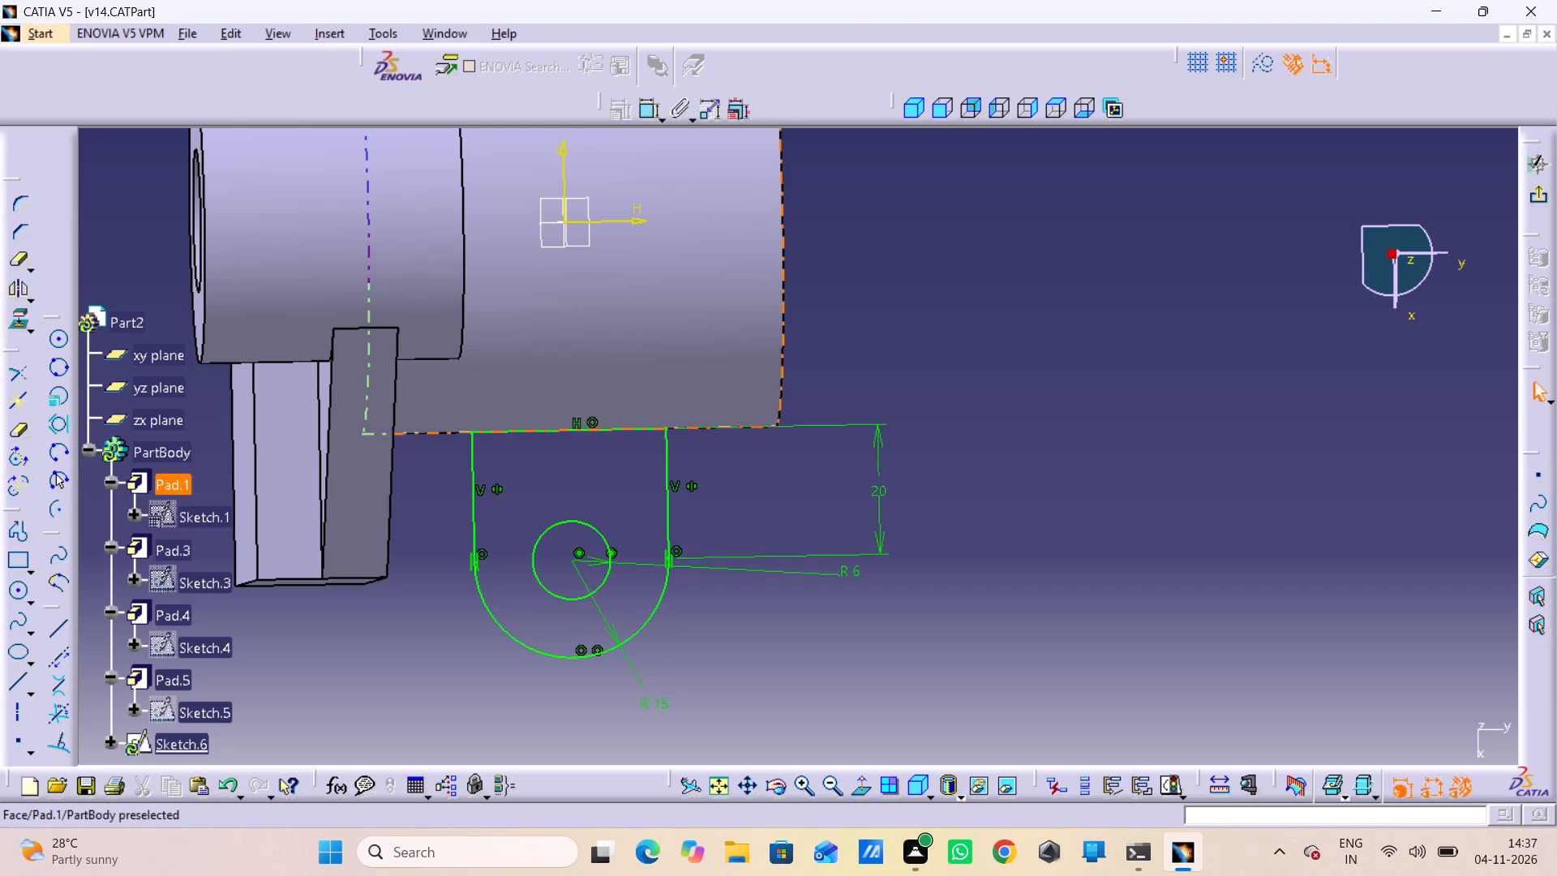
{"action": "left_click", "coordinate": [590, 419]}
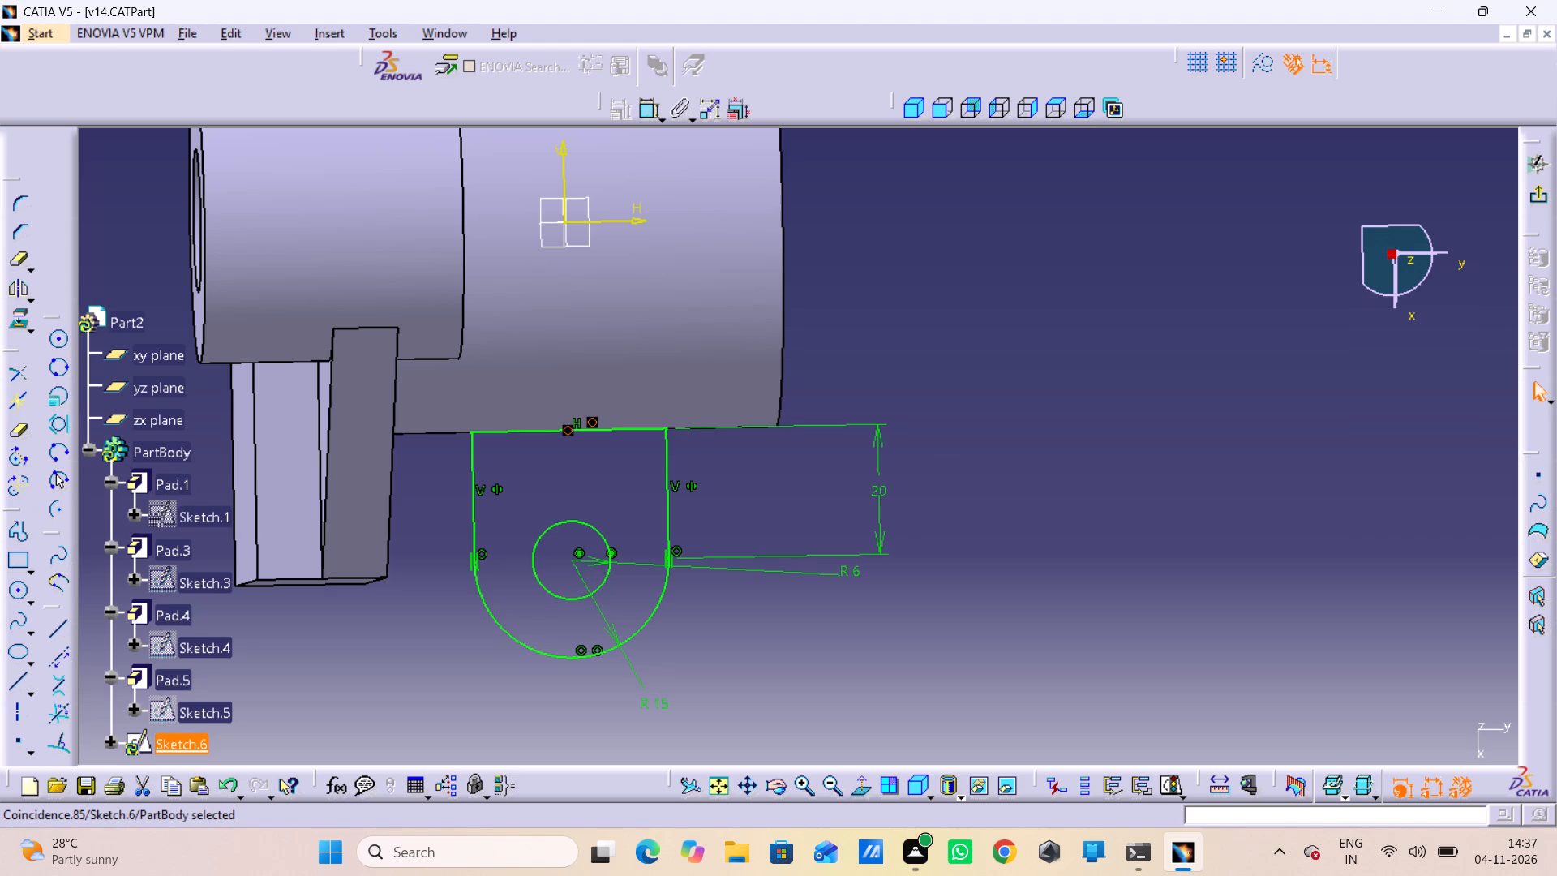
{"action": "right_click", "coordinate": [572, 429]}
{"action": "left_click", "coordinate": [547, 499]}
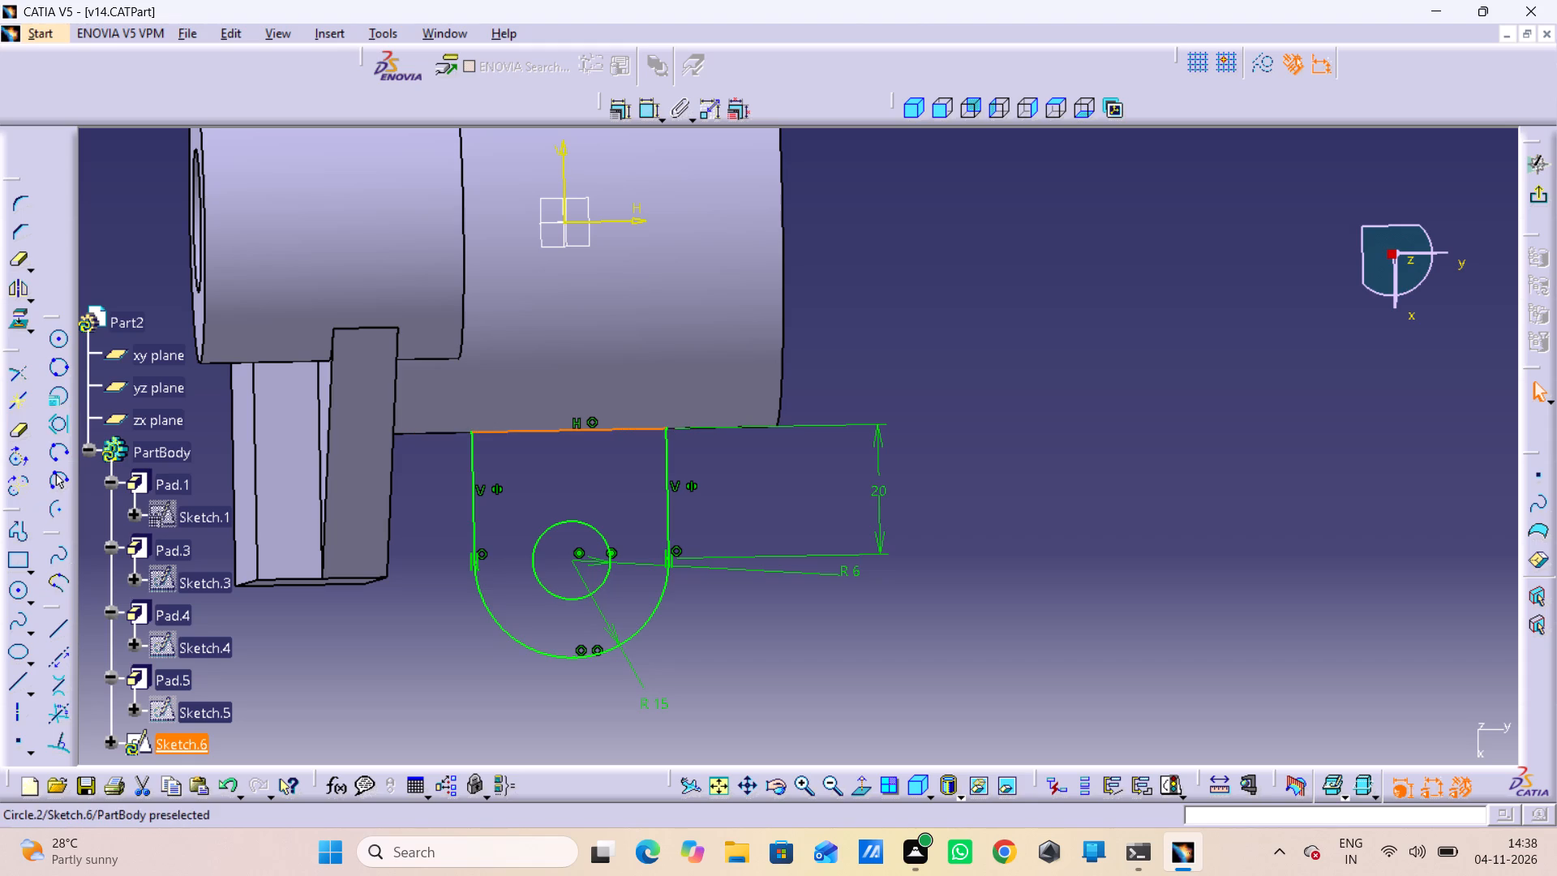
{"action": "left_click", "coordinate": [595, 417]}
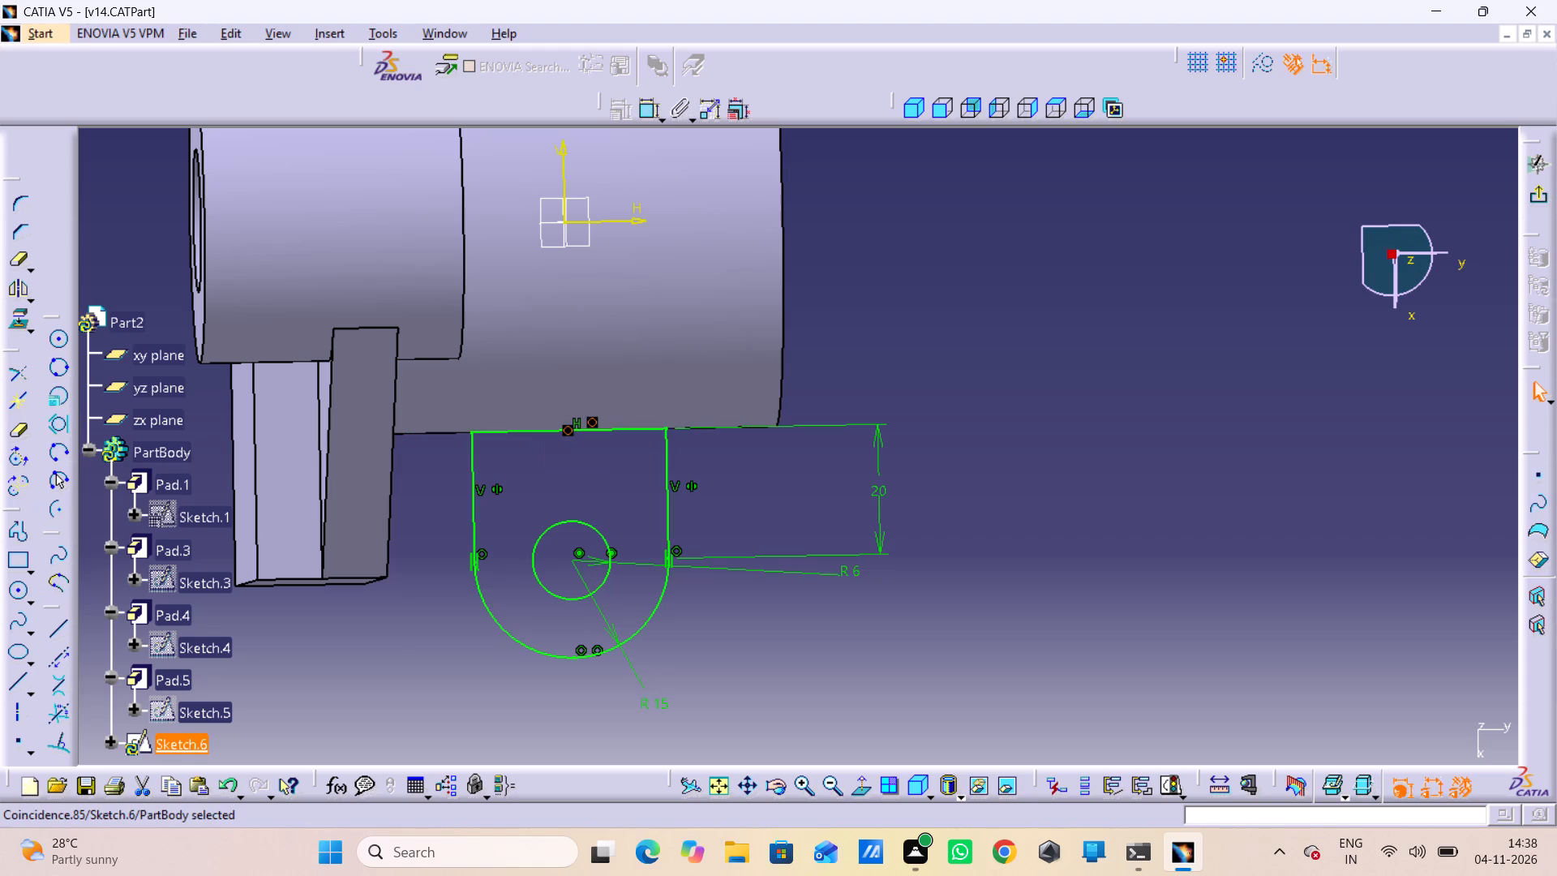
{"action": "right_click", "coordinate": [609, 479]}
{"action": "key", "text": "Delete"}
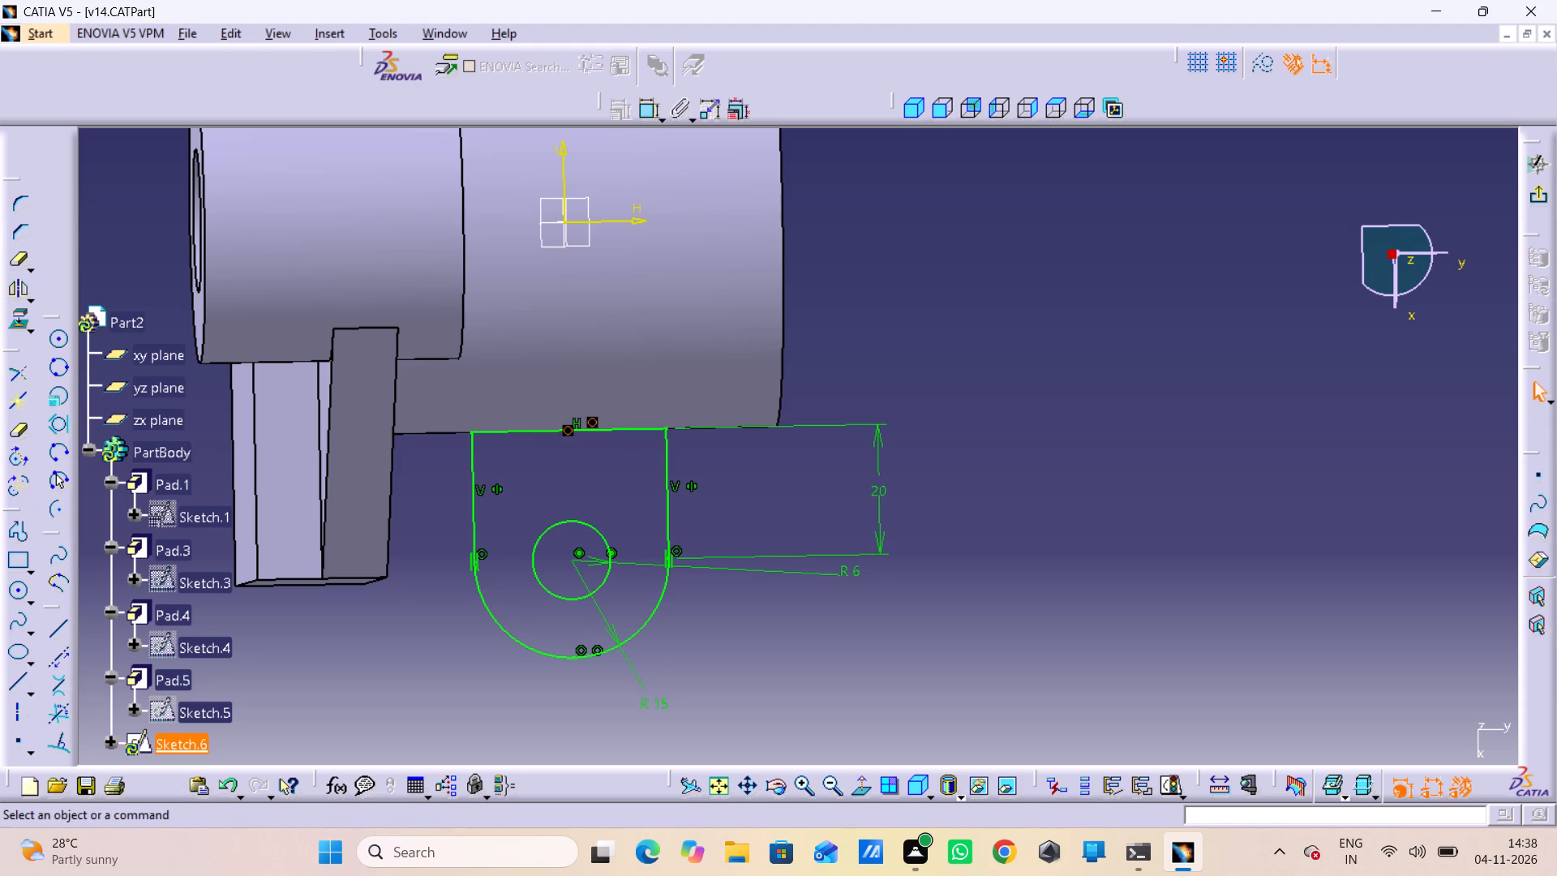
Dimension the vertical distance from the sketch's horizontal axis to the R 15 arc's right-hand end point as 40 mm.
{"action": "middle_click_drag", "start_coordinate": [929, 412], "coordinate": [959, 464]}
{"action": "right_click", "coordinate": [929, 412]}
{"action": "middle_click_drag", "start_coordinate": [945, 317], "coordinate": [912, 395]}
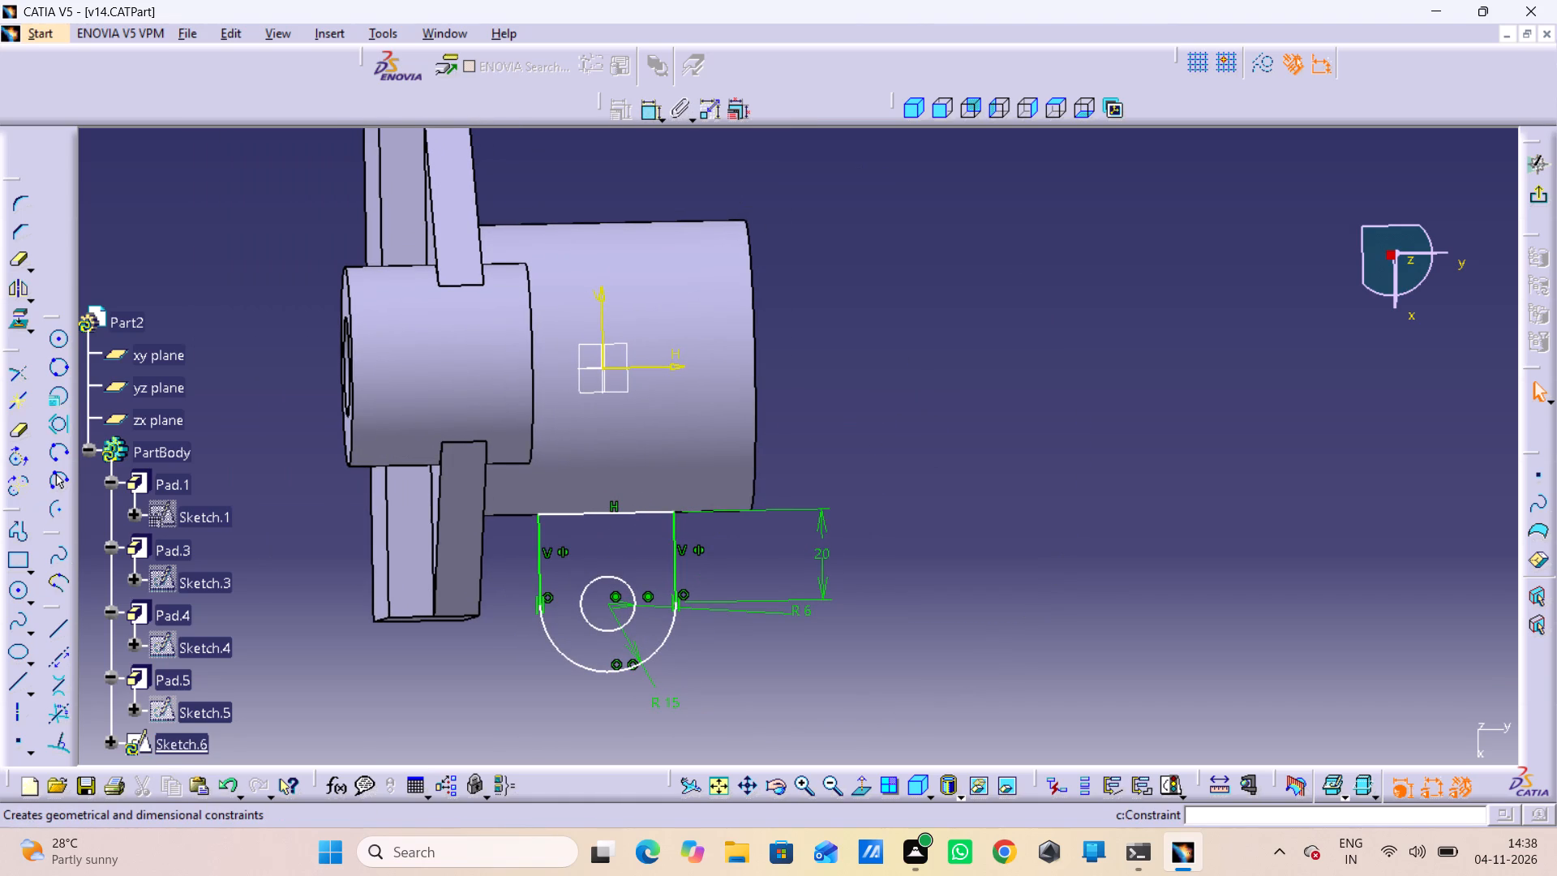
{"action": "double_click", "coordinate": [649, 117]}
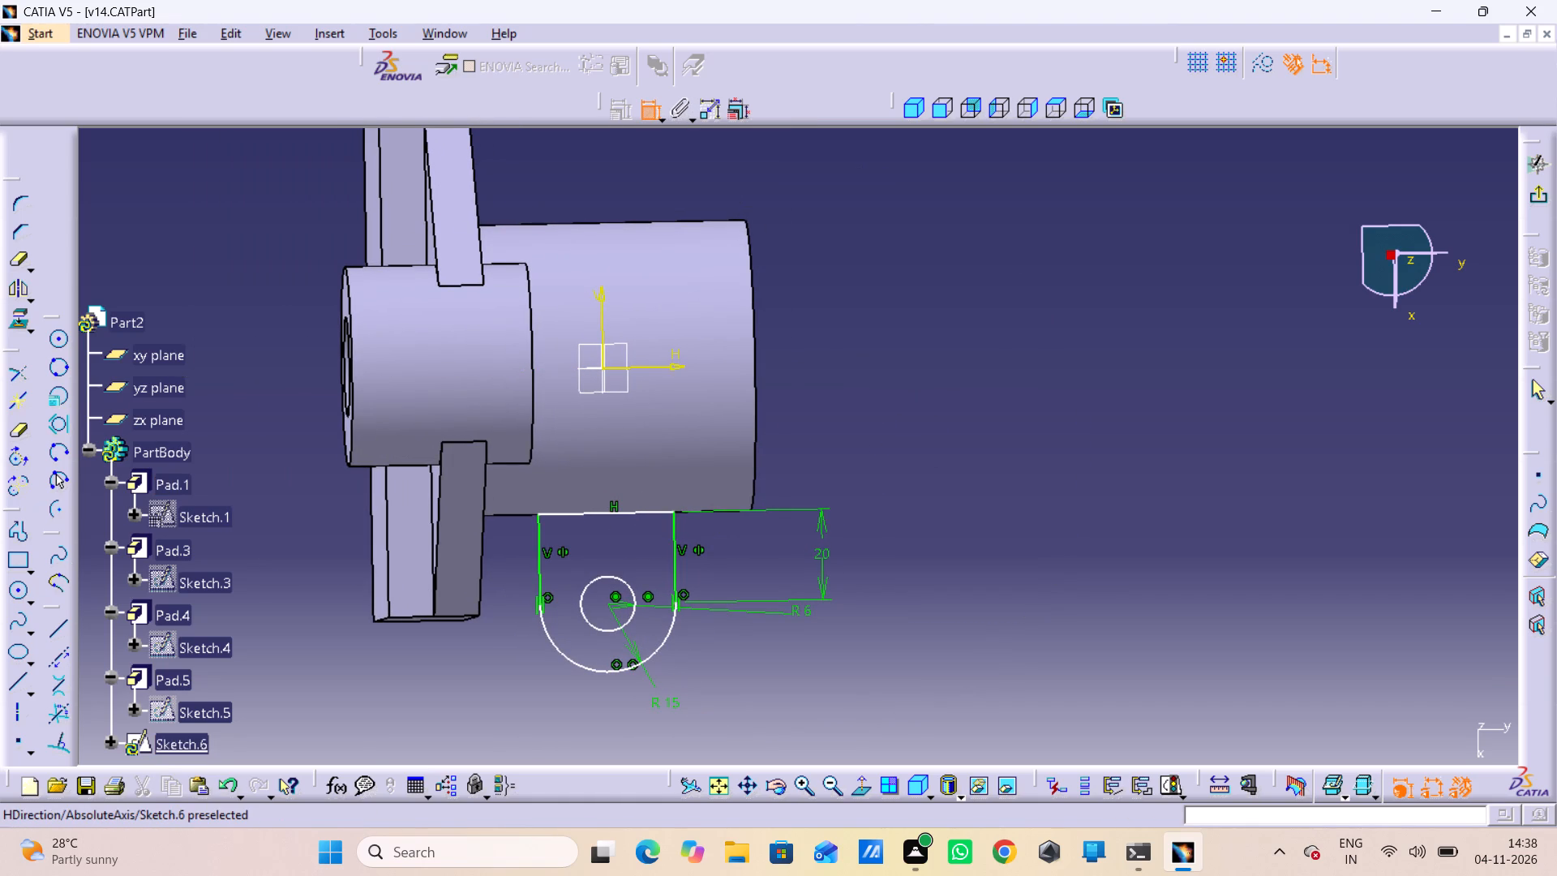
{"action": "left_click", "coordinate": [670, 364]}
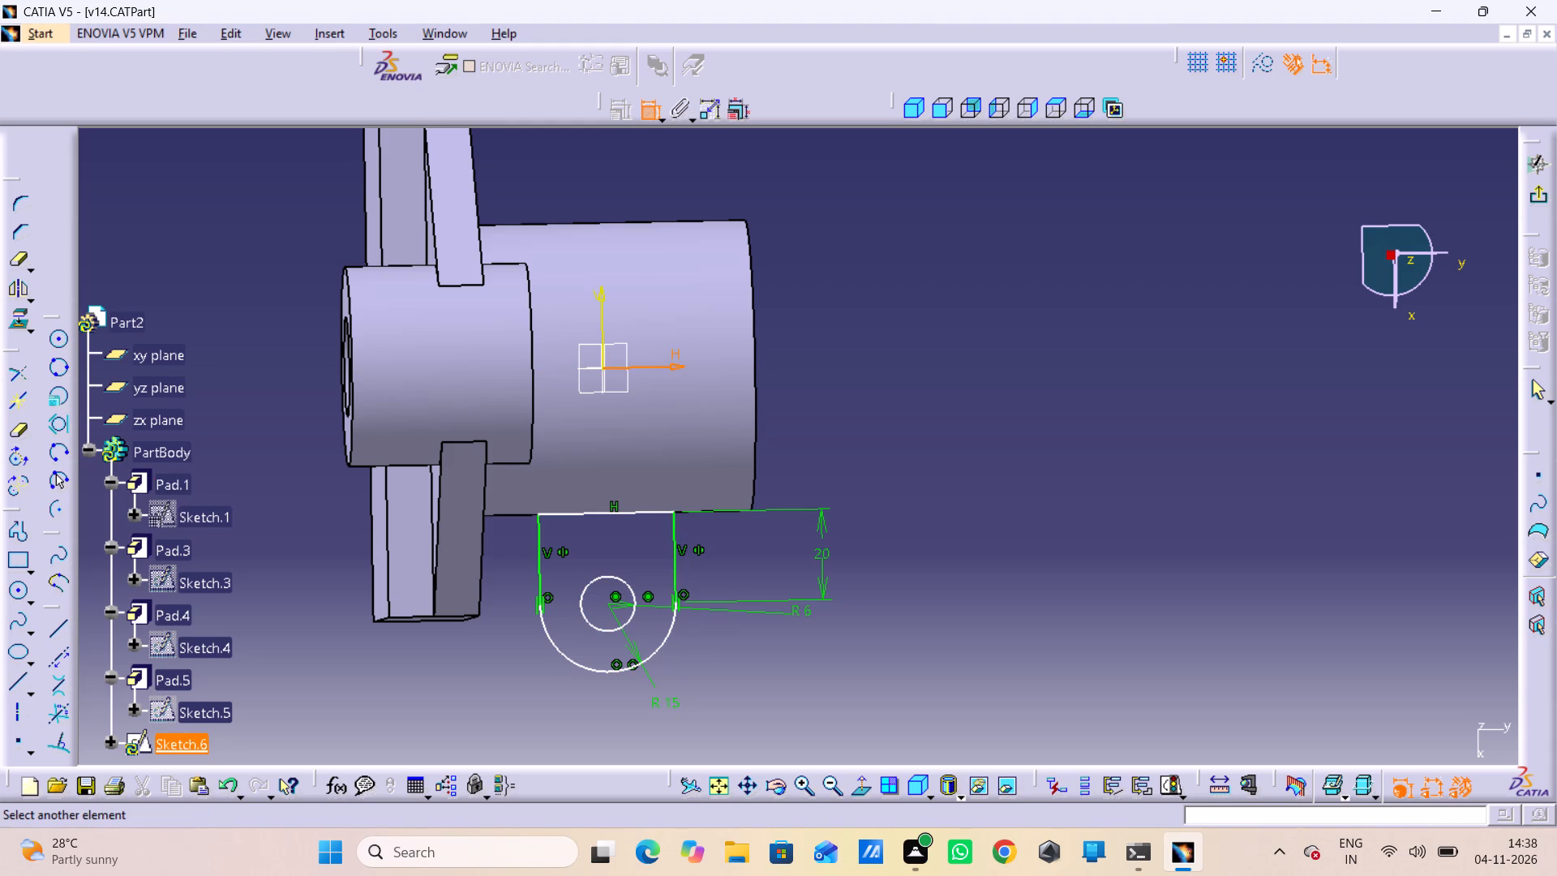
{"action": "left_click", "coordinate": [676, 602]}
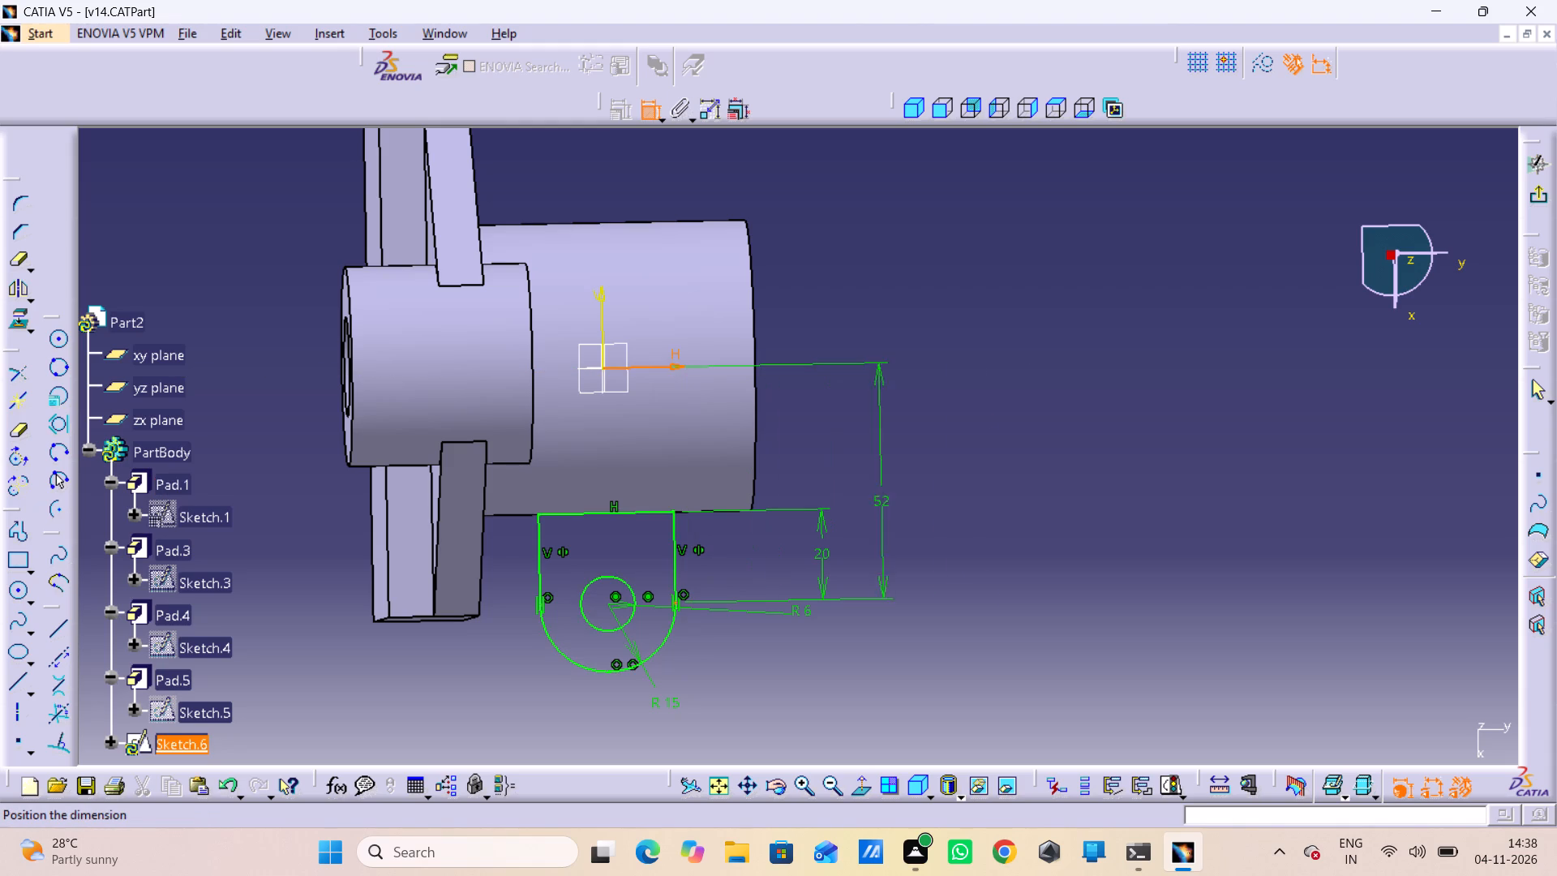
{"action": "left_click", "coordinate": [1002, 474]}
{"action": "double_click", "coordinate": [1002, 474]}
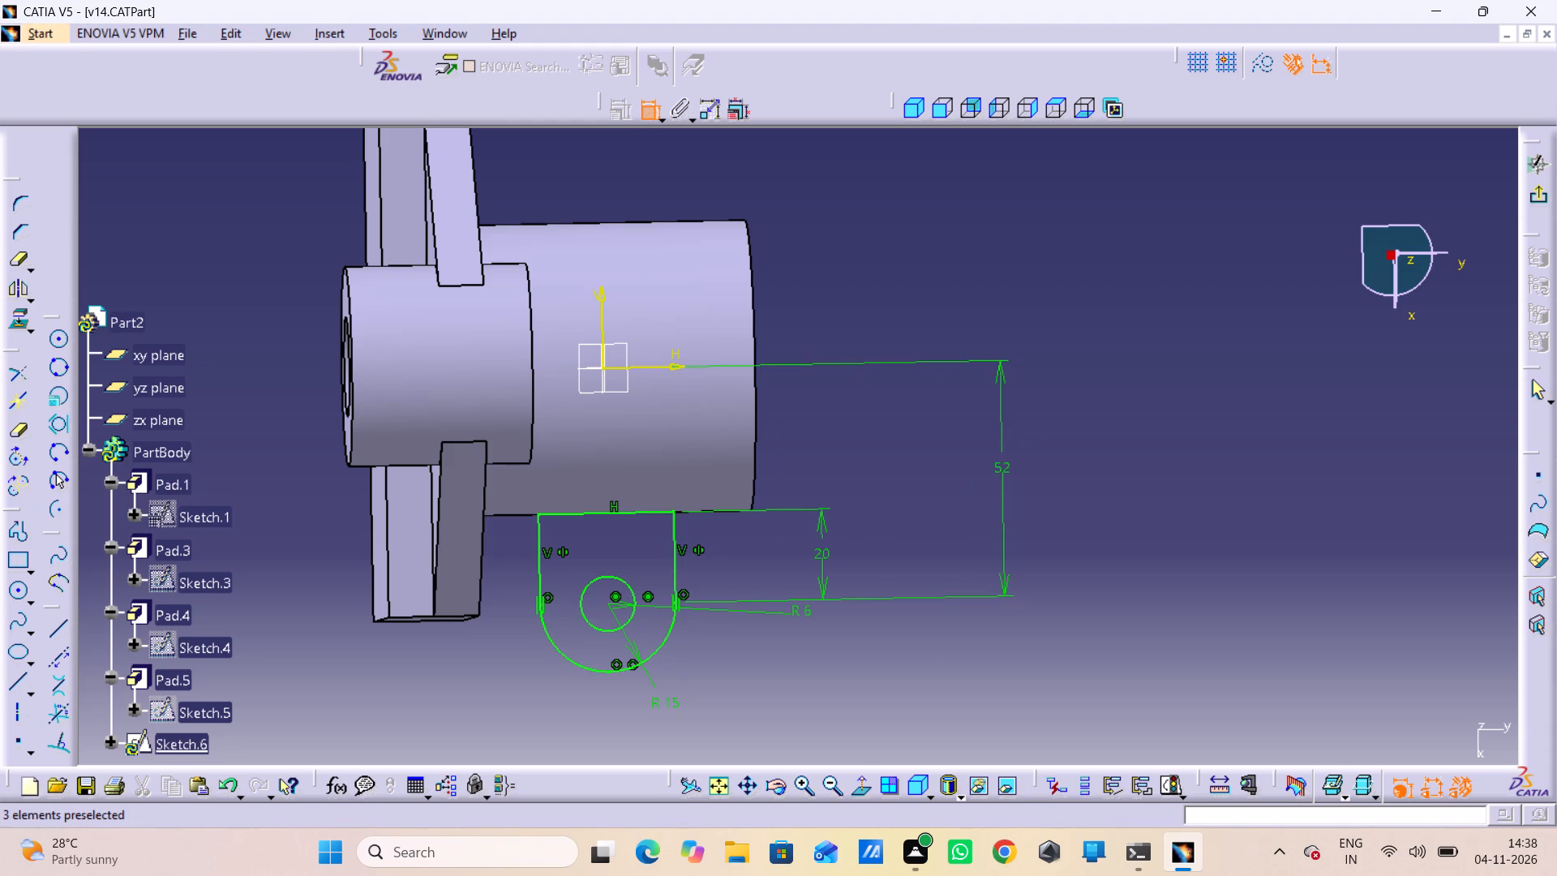
{"action": "type", "text": "40"}
{"action": "key", "text": "Return"}
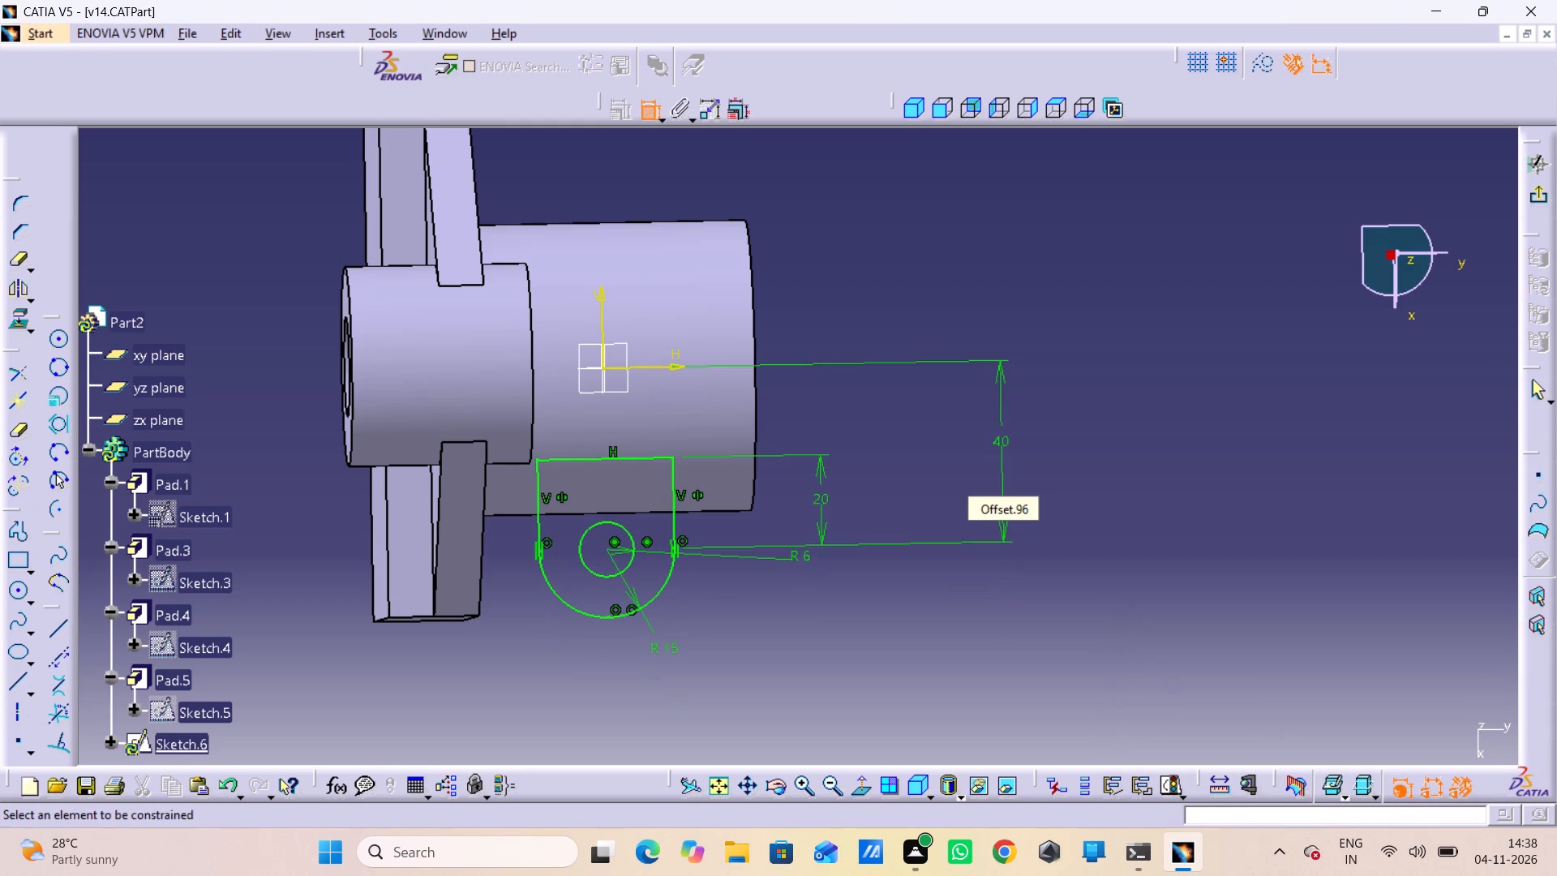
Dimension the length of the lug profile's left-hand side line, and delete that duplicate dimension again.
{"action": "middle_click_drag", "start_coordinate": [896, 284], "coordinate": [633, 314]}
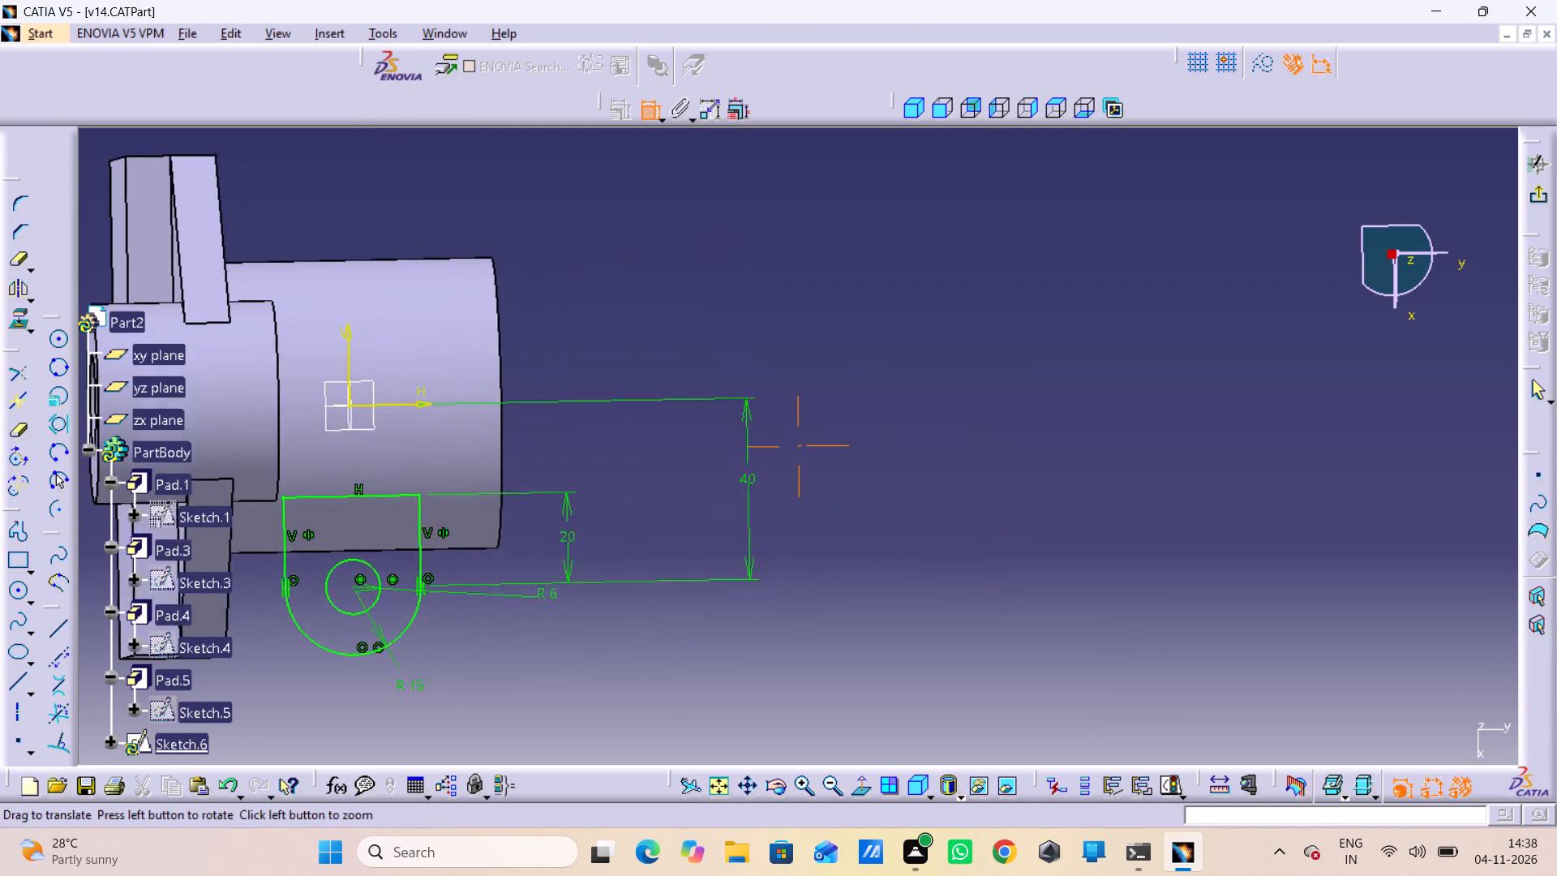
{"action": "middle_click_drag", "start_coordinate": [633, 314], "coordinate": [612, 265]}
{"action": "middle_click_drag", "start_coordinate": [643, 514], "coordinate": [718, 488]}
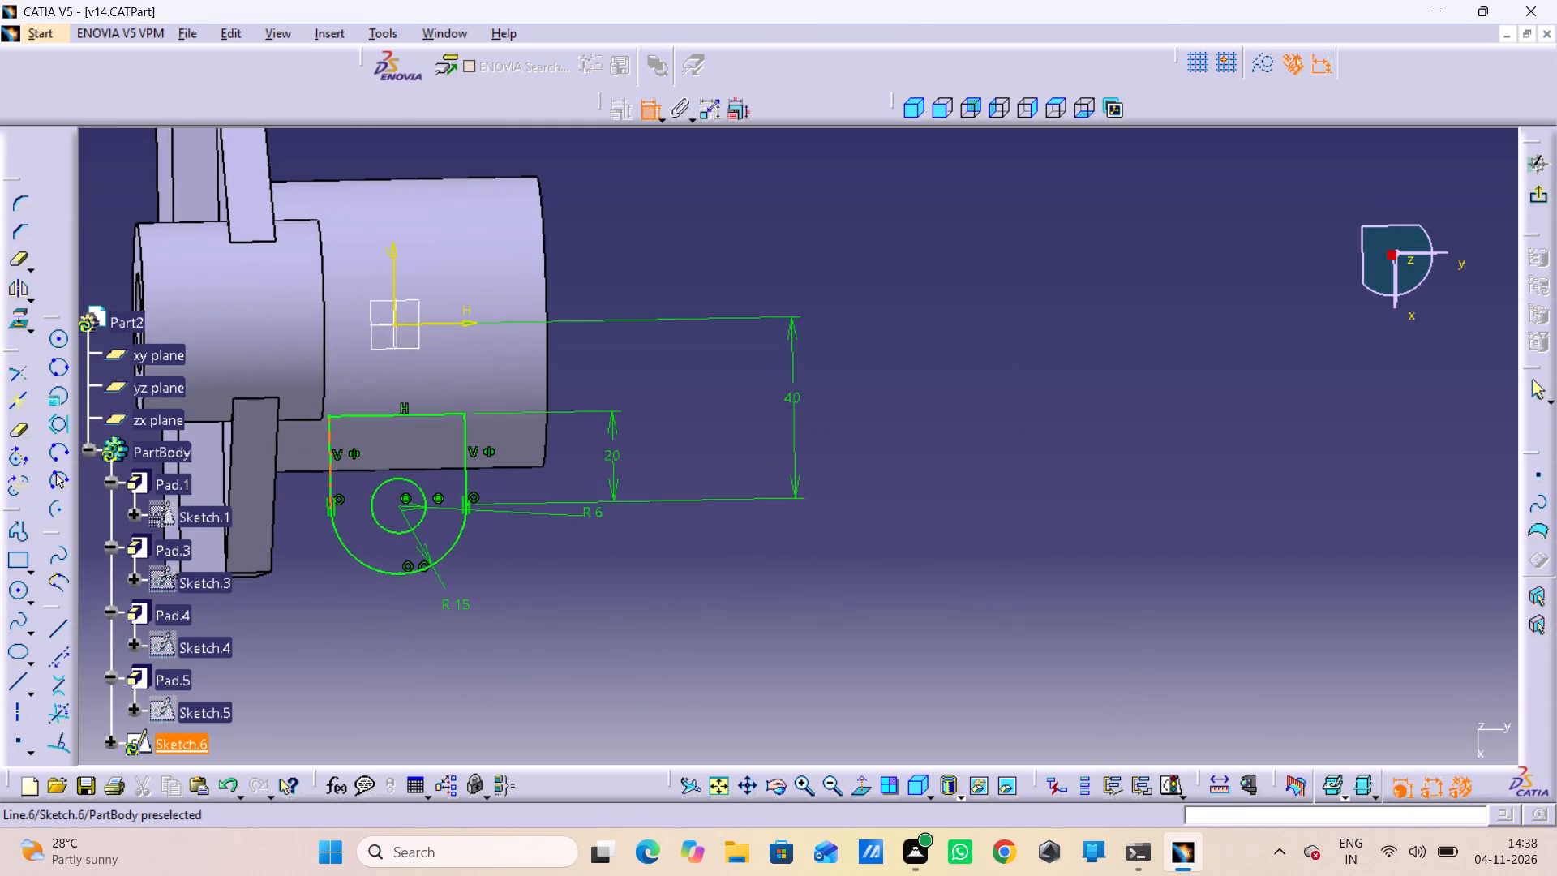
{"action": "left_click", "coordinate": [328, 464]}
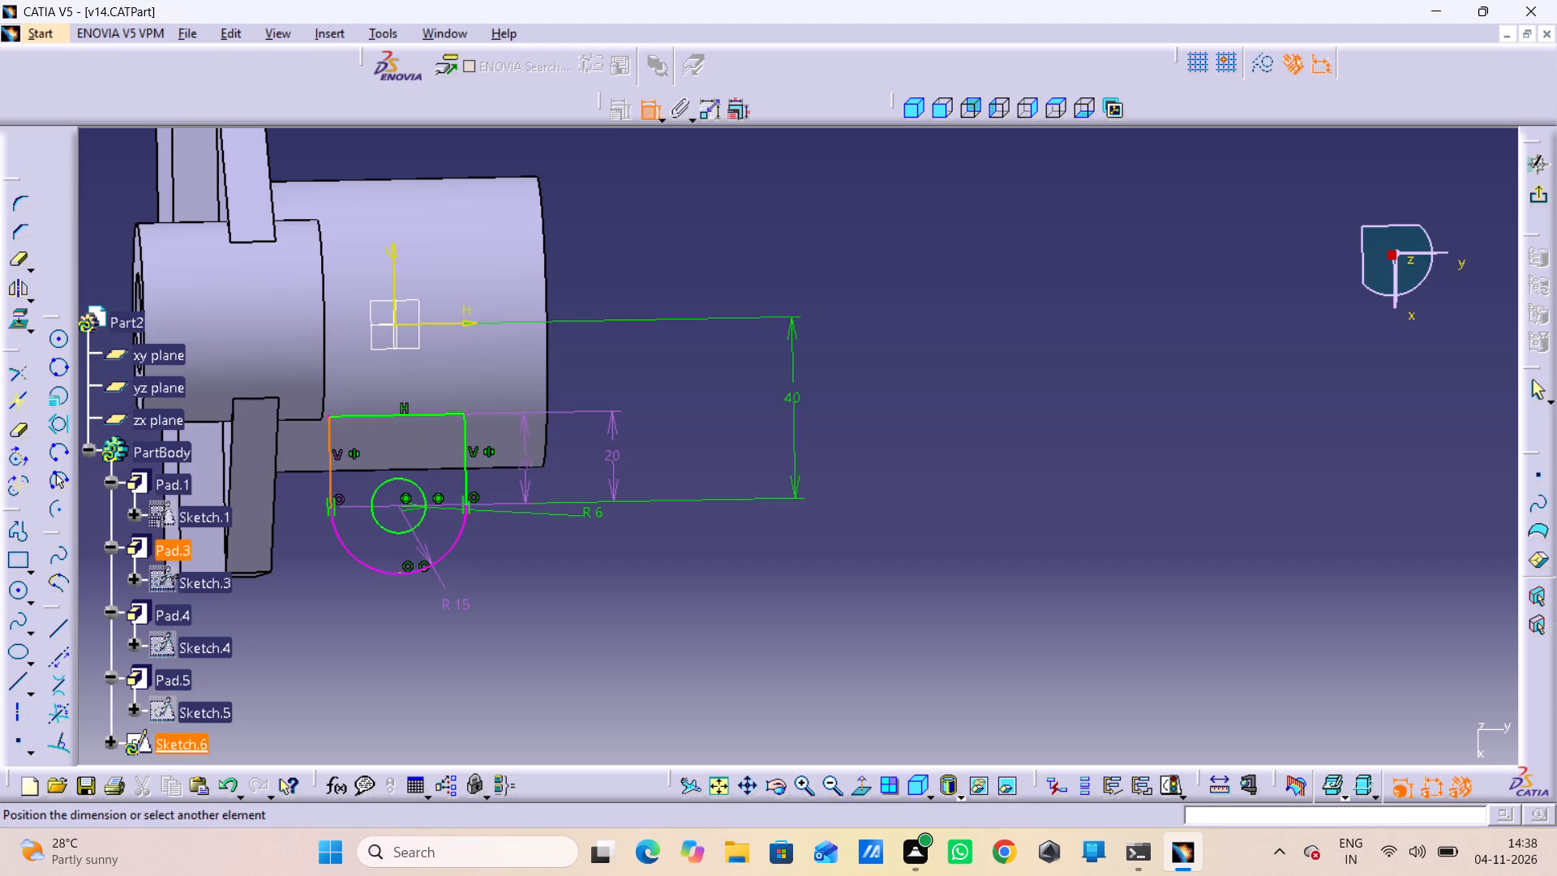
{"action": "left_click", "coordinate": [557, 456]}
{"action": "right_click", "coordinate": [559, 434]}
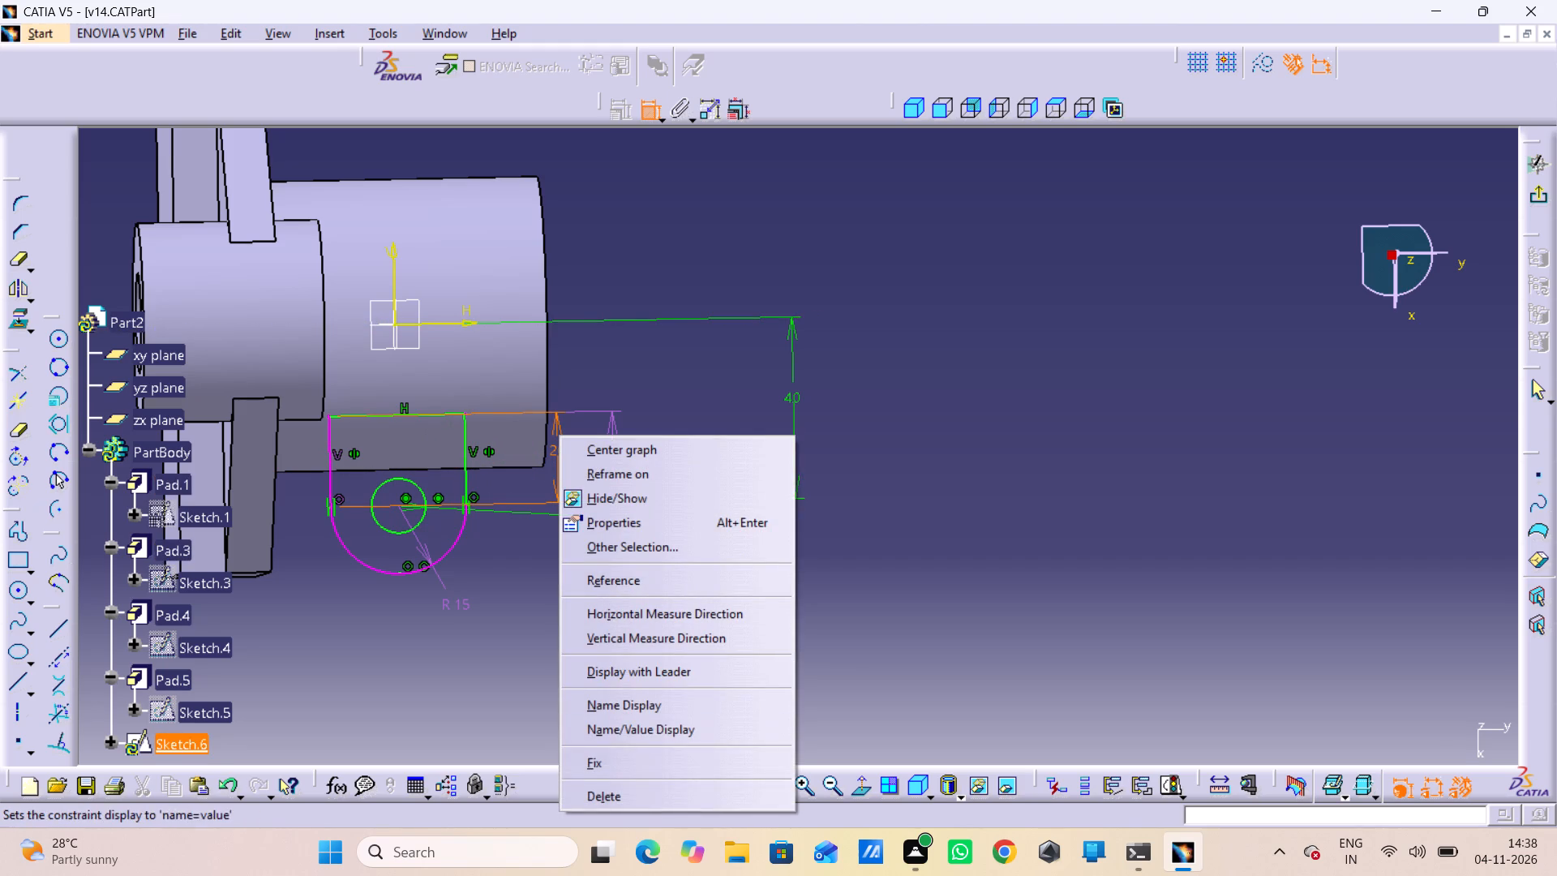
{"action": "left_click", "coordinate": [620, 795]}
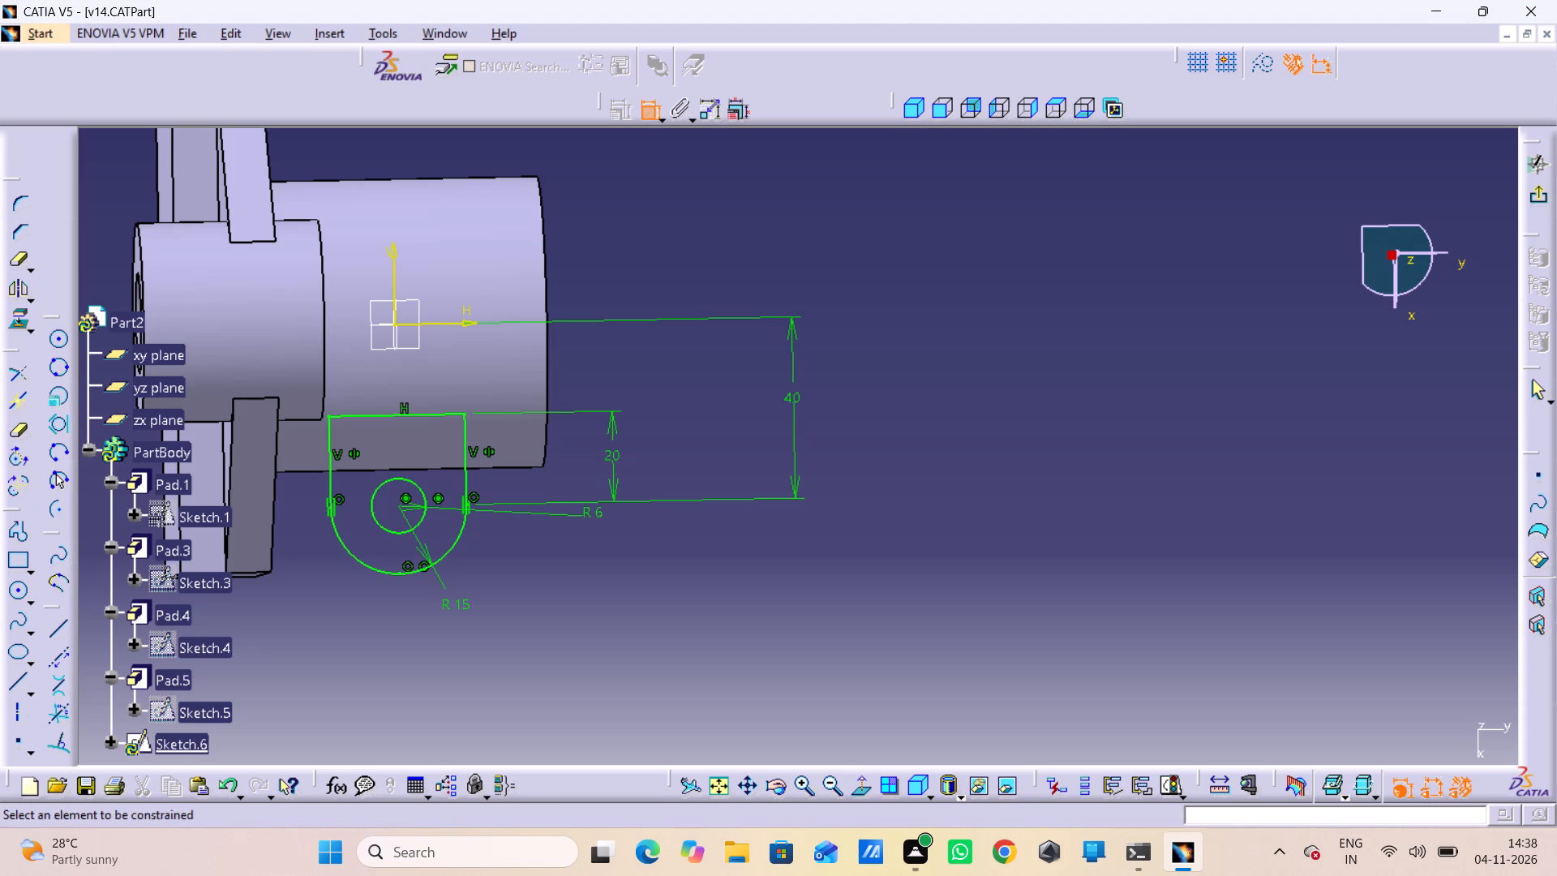
Exit the lug sketch and extrude it as a pad with a length of 22 mm.
{"action": "left_click", "coordinate": [1546, 187]}
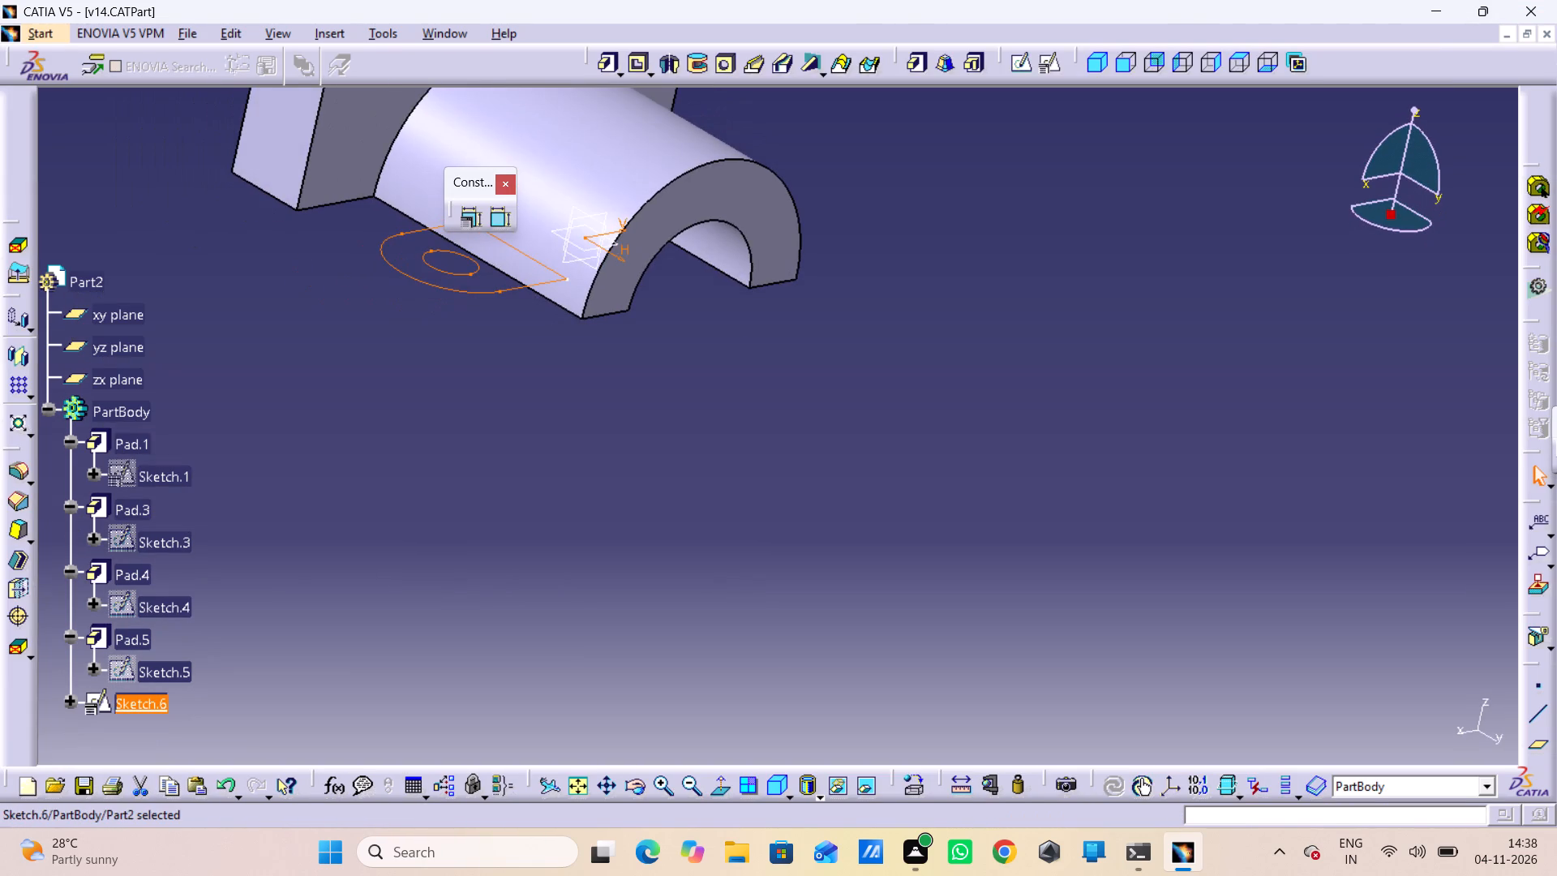
{"action": "middle_click_drag", "start_coordinate": [994, 445], "coordinate": [1006, 597]}
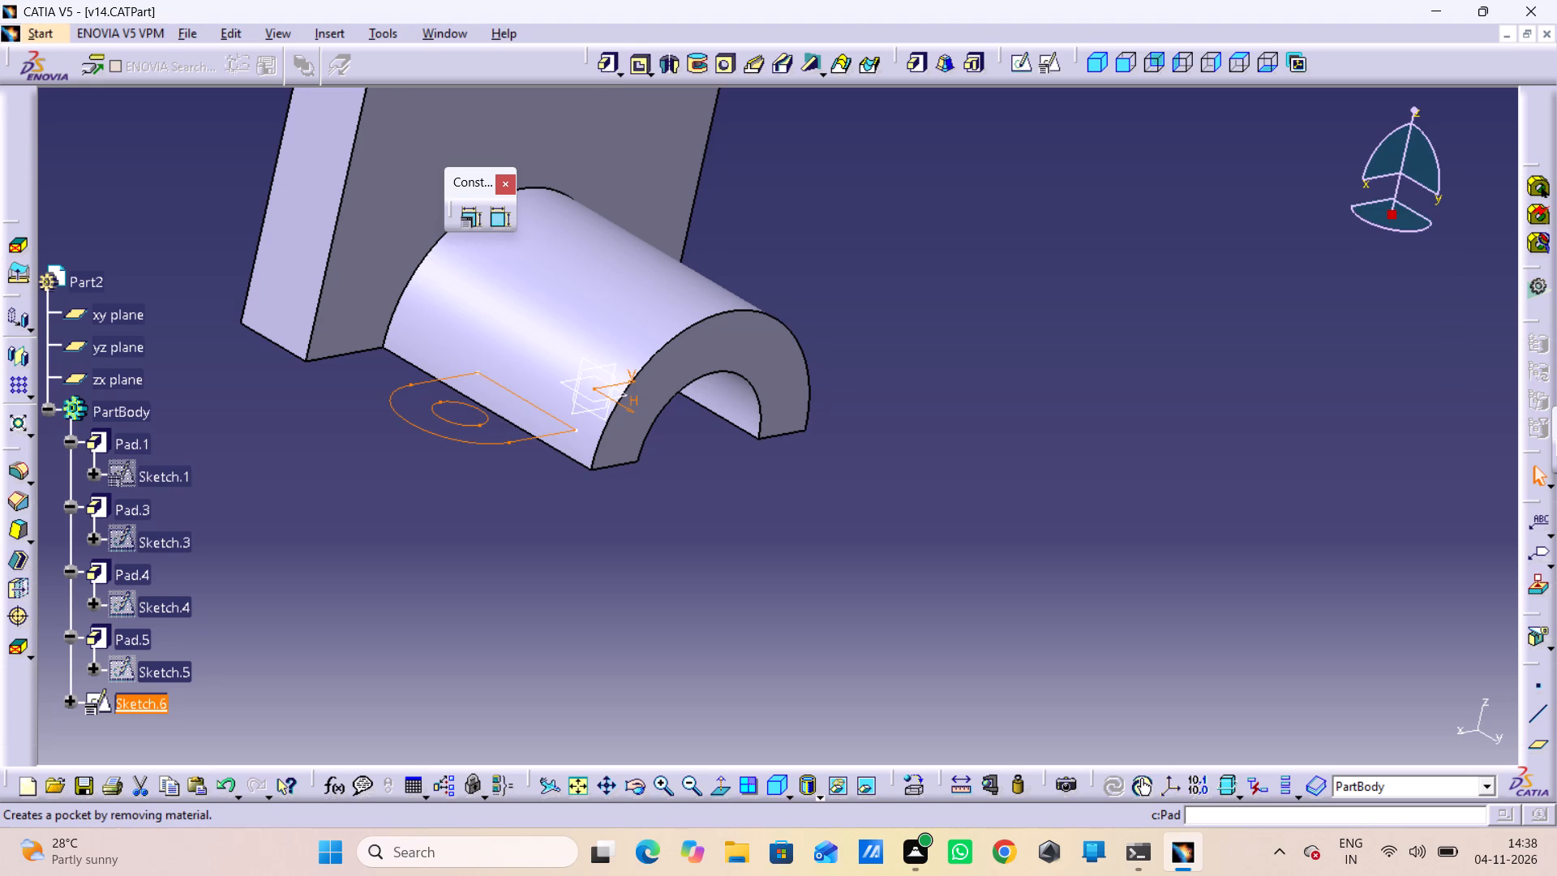
{"action": "left_click", "coordinate": [604, 65]}
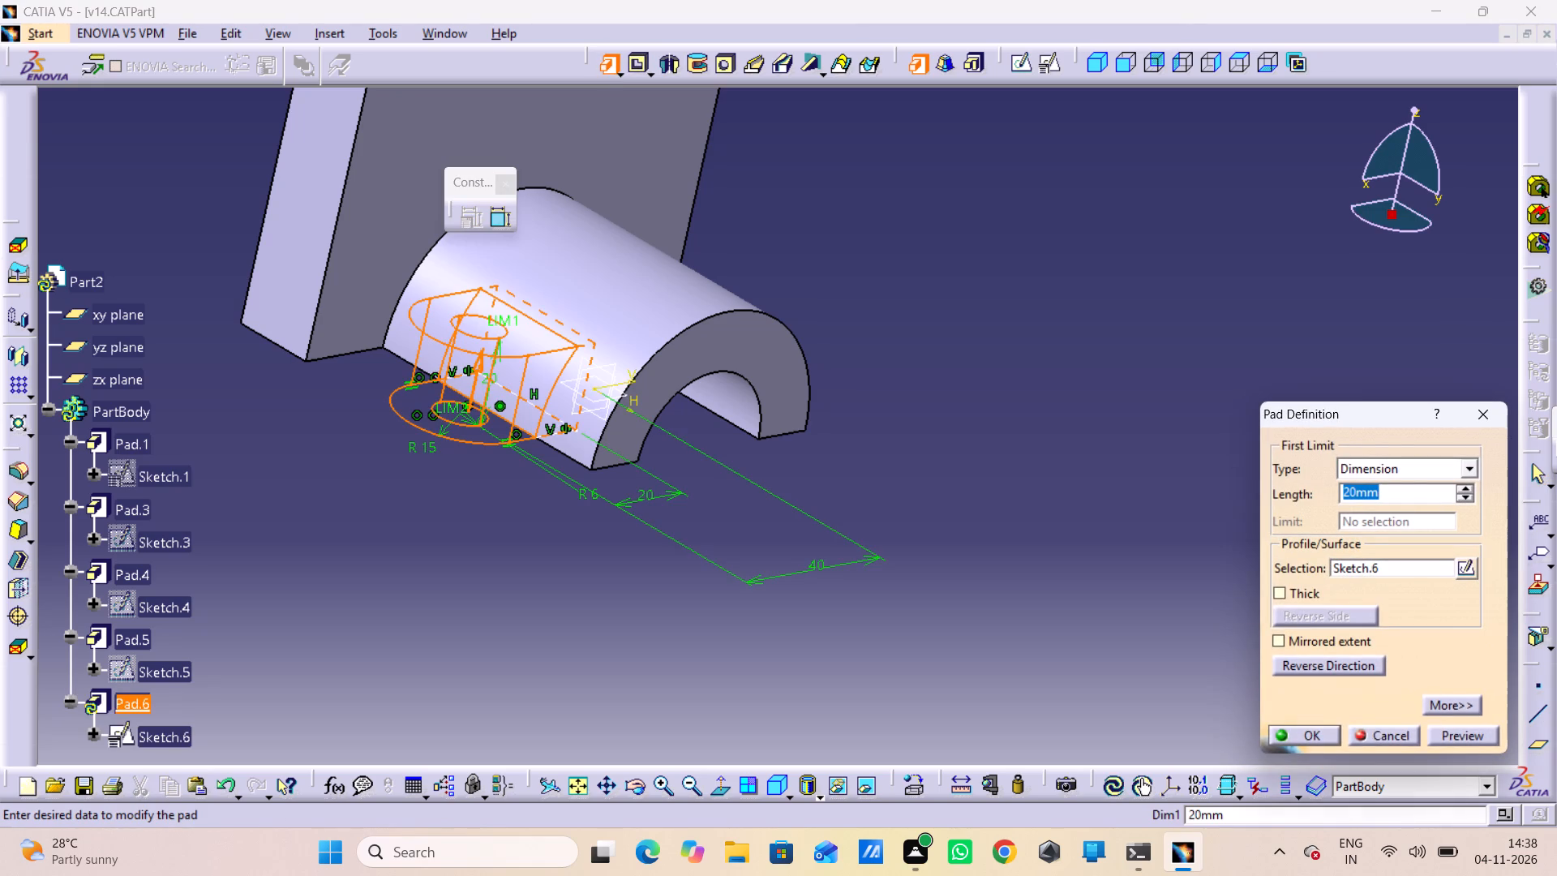
{"action": "type", "text": "22"}
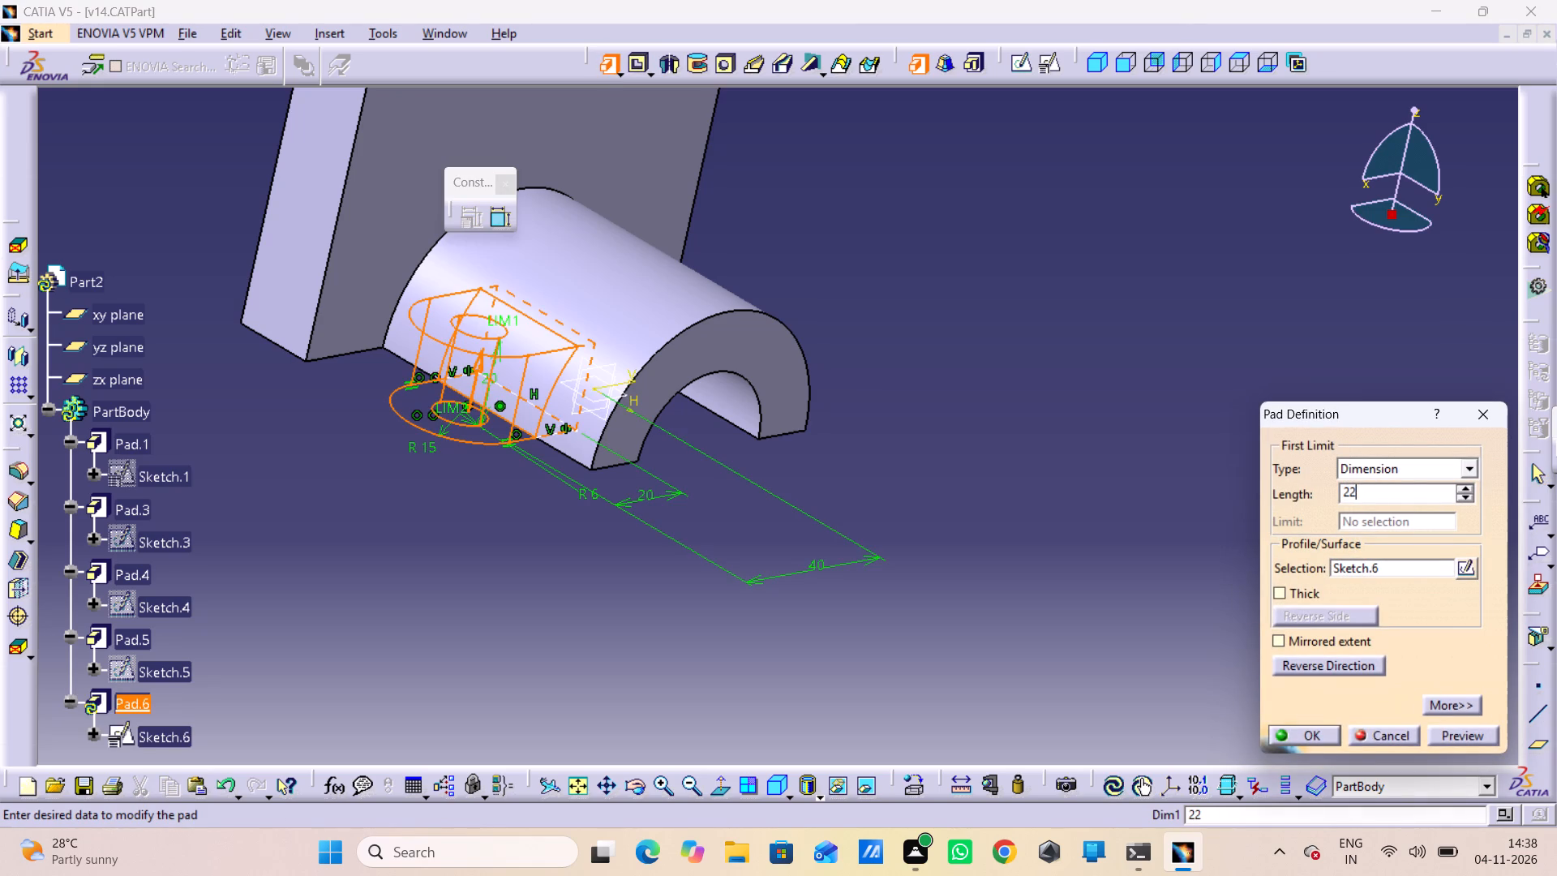
{"action": "key", "text": "Return"}
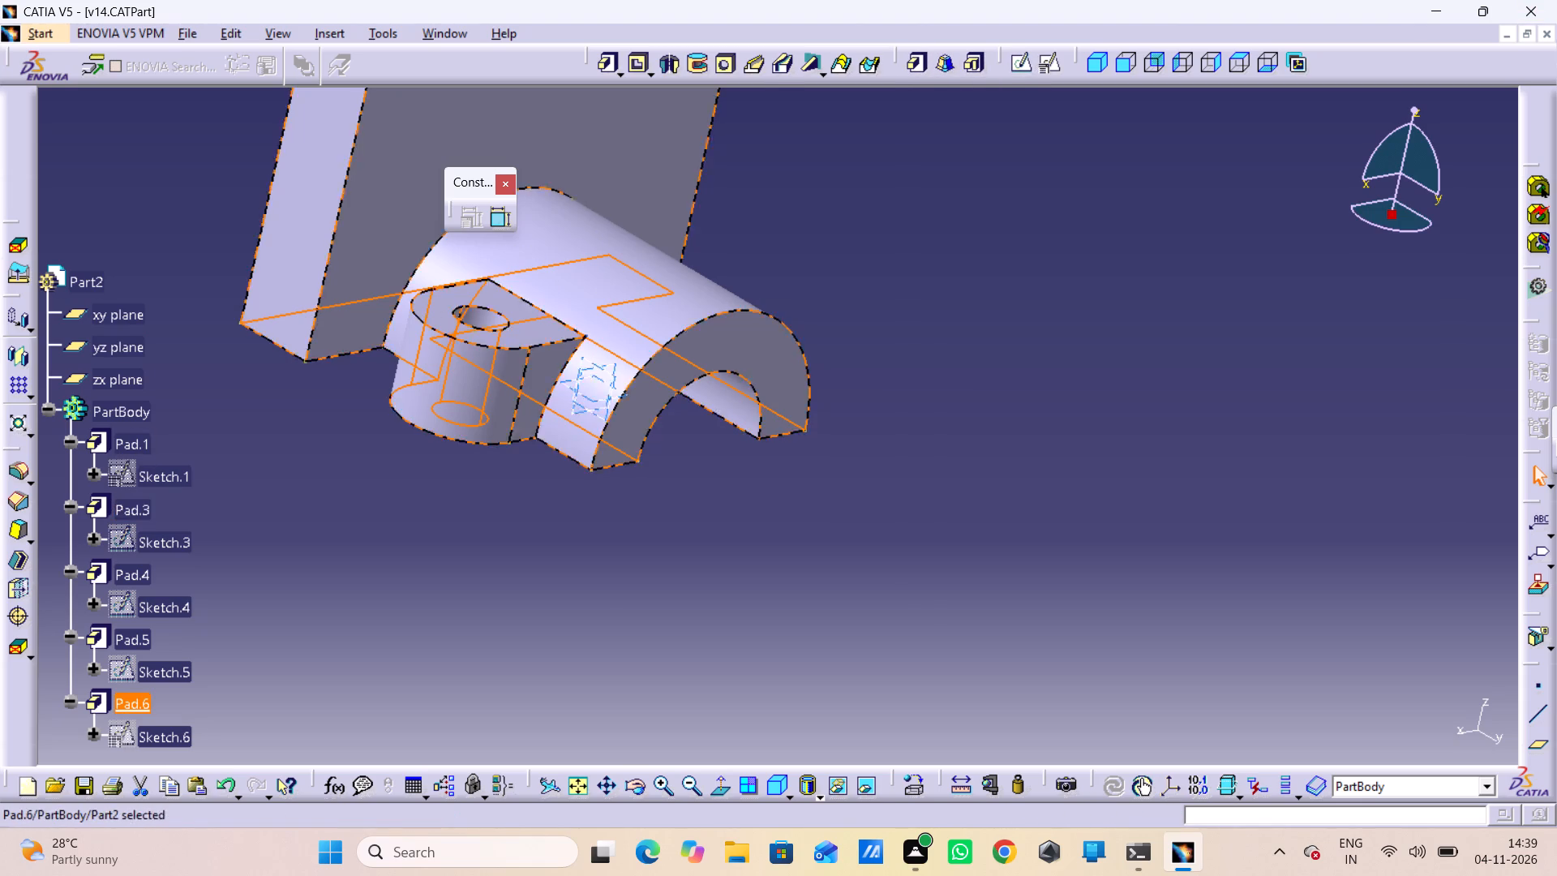
Mirror the 22 mm lug pad about the yz plane to the other side of the half-cylinder.
{"action": "left_click", "coordinate": [18, 362]}
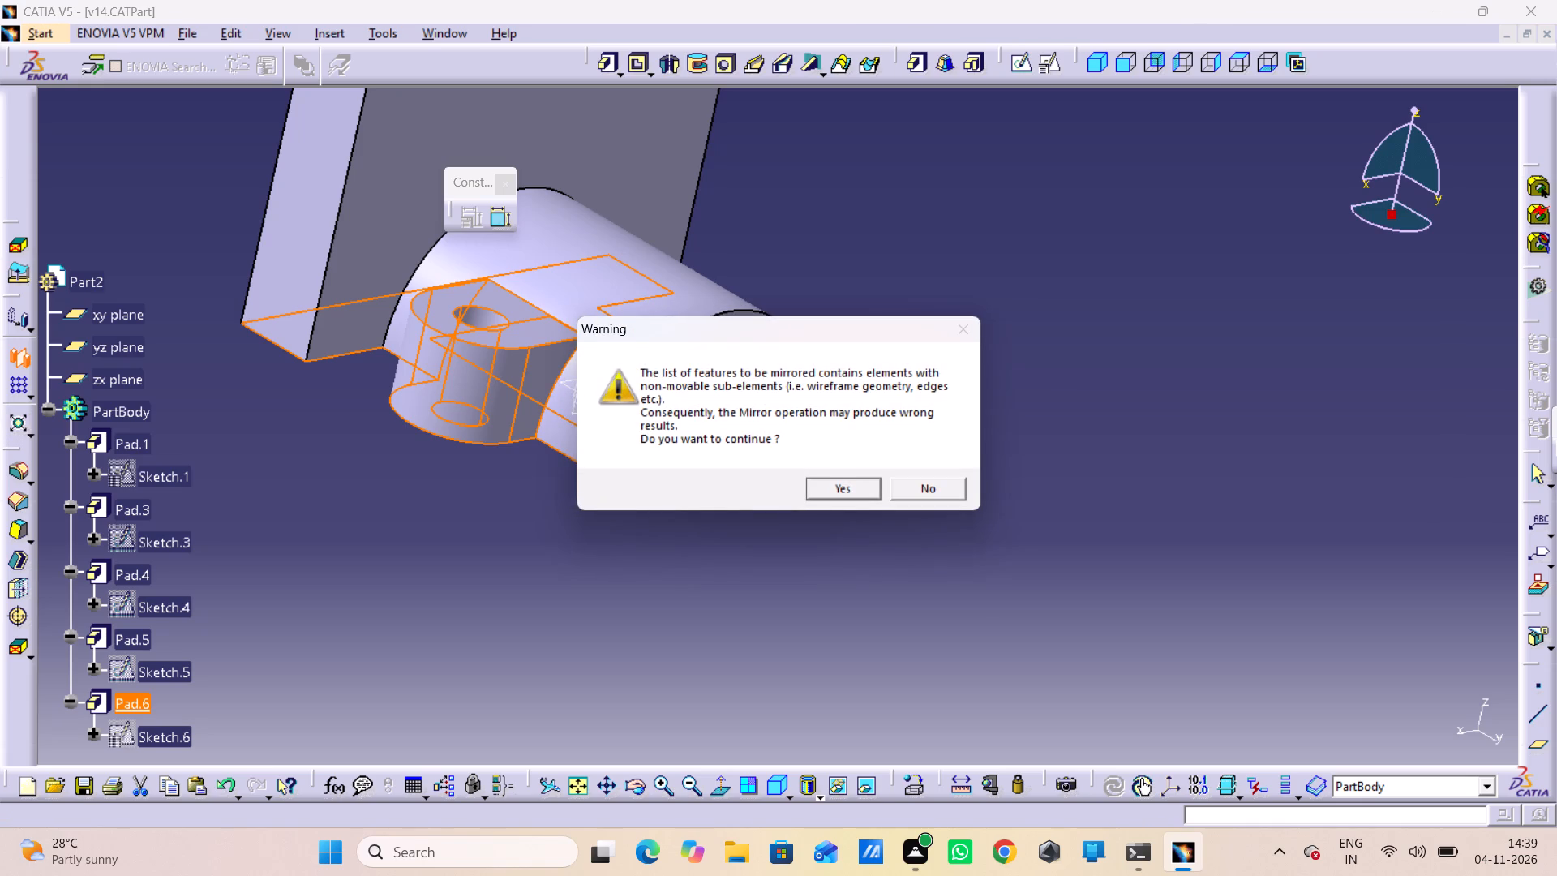
{"action": "left_click", "coordinate": [839, 487]}
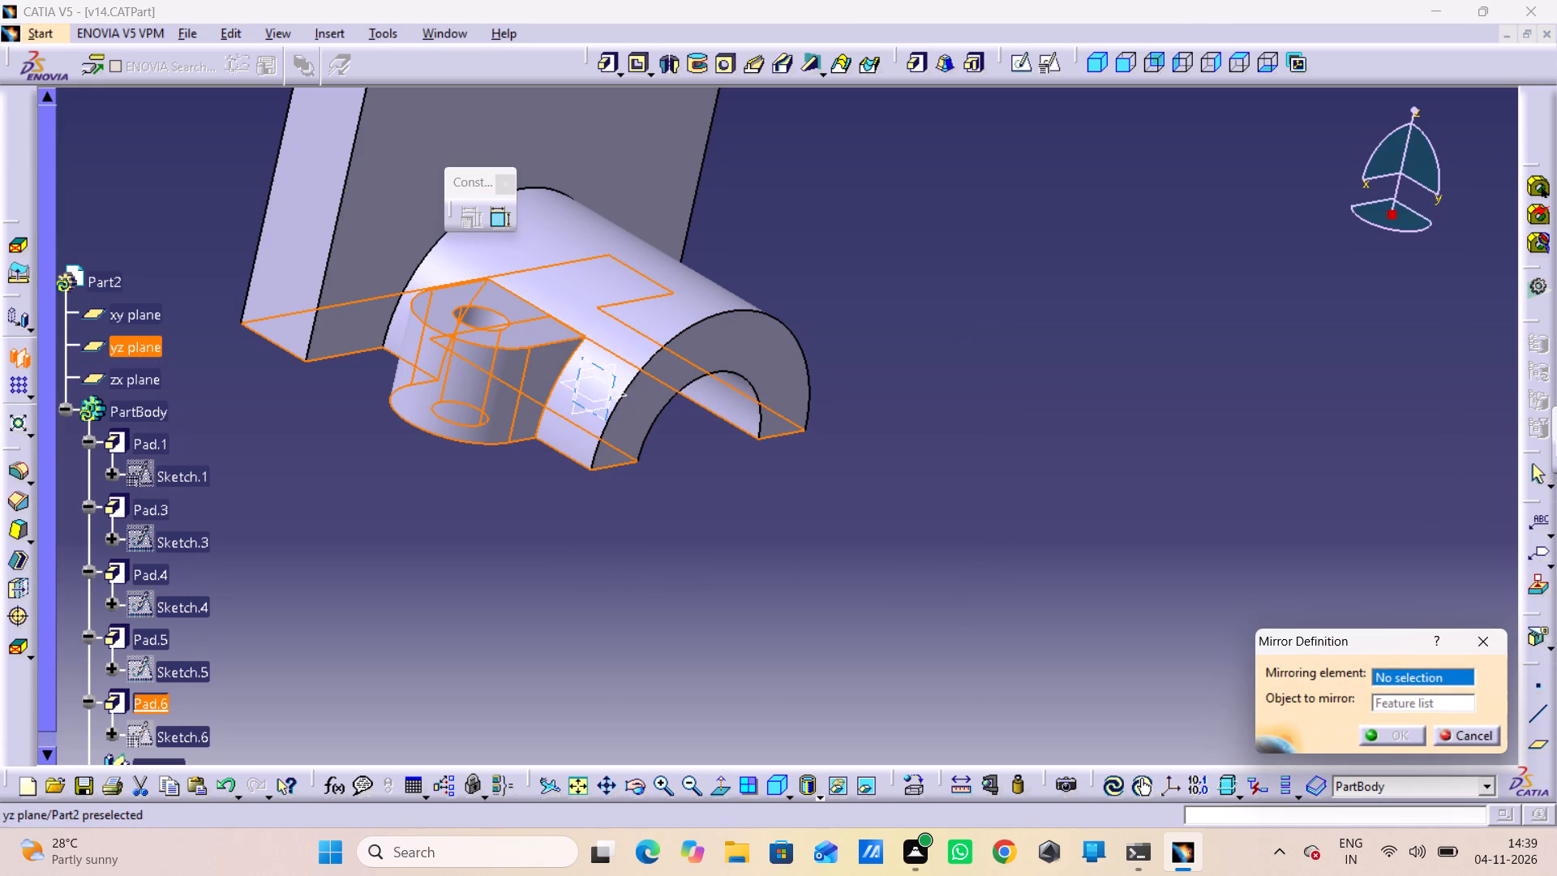
{"action": "left_click", "coordinate": [598, 417]}
{"action": "left_click", "coordinate": [1381, 733]}
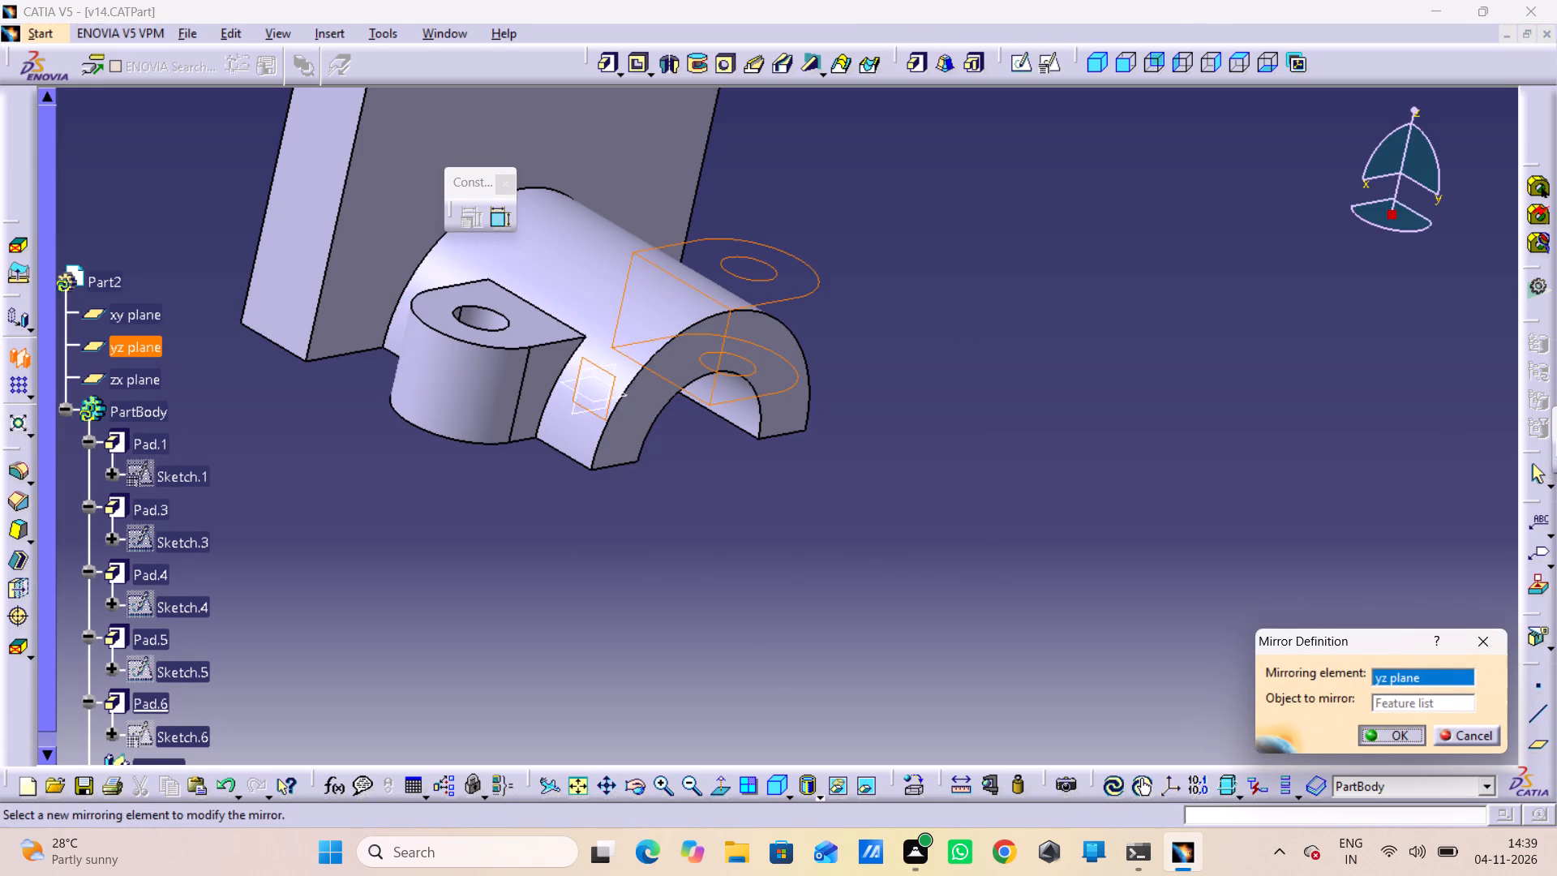
{"action": "left_click", "coordinate": [911, 529]}
Examine both lugs and the half-cylinder body up close from different angles.
{"action": "middle_click_drag", "start_coordinate": [577, 367], "coordinate": [582, 368]}
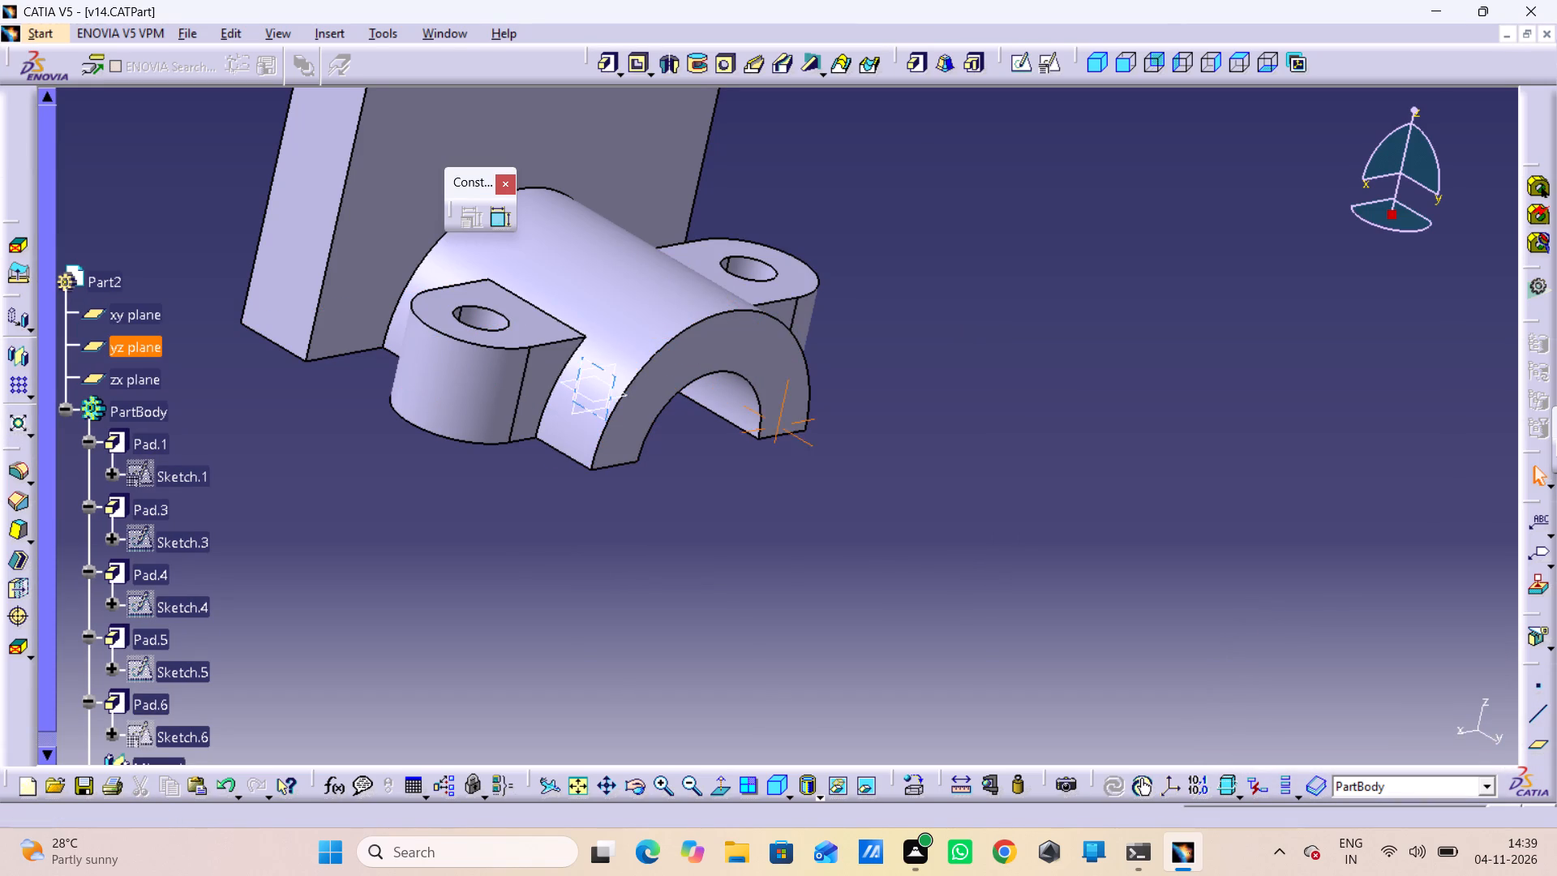
{"action": "middle_click_drag", "start_coordinate": [582, 368], "coordinate": [535, 447]}
{"action": "right_click_drag", "start_coordinate": [582, 368], "coordinate": [569, 483]}
{"action": "middle_click_drag", "start_coordinate": [854, 297], "coordinate": [626, 420]}
{"action": "right_click_drag", "start_coordinate": [854, 297], "coordinate": [645, 456]}
{"action": "middle_click_drag", "start_coordinate": [800, 128], "coordinate": [557, 530]}
{"action": "middle_click_drag", "start_coordinate": [726, 271], "coordinate": [685, 357]}
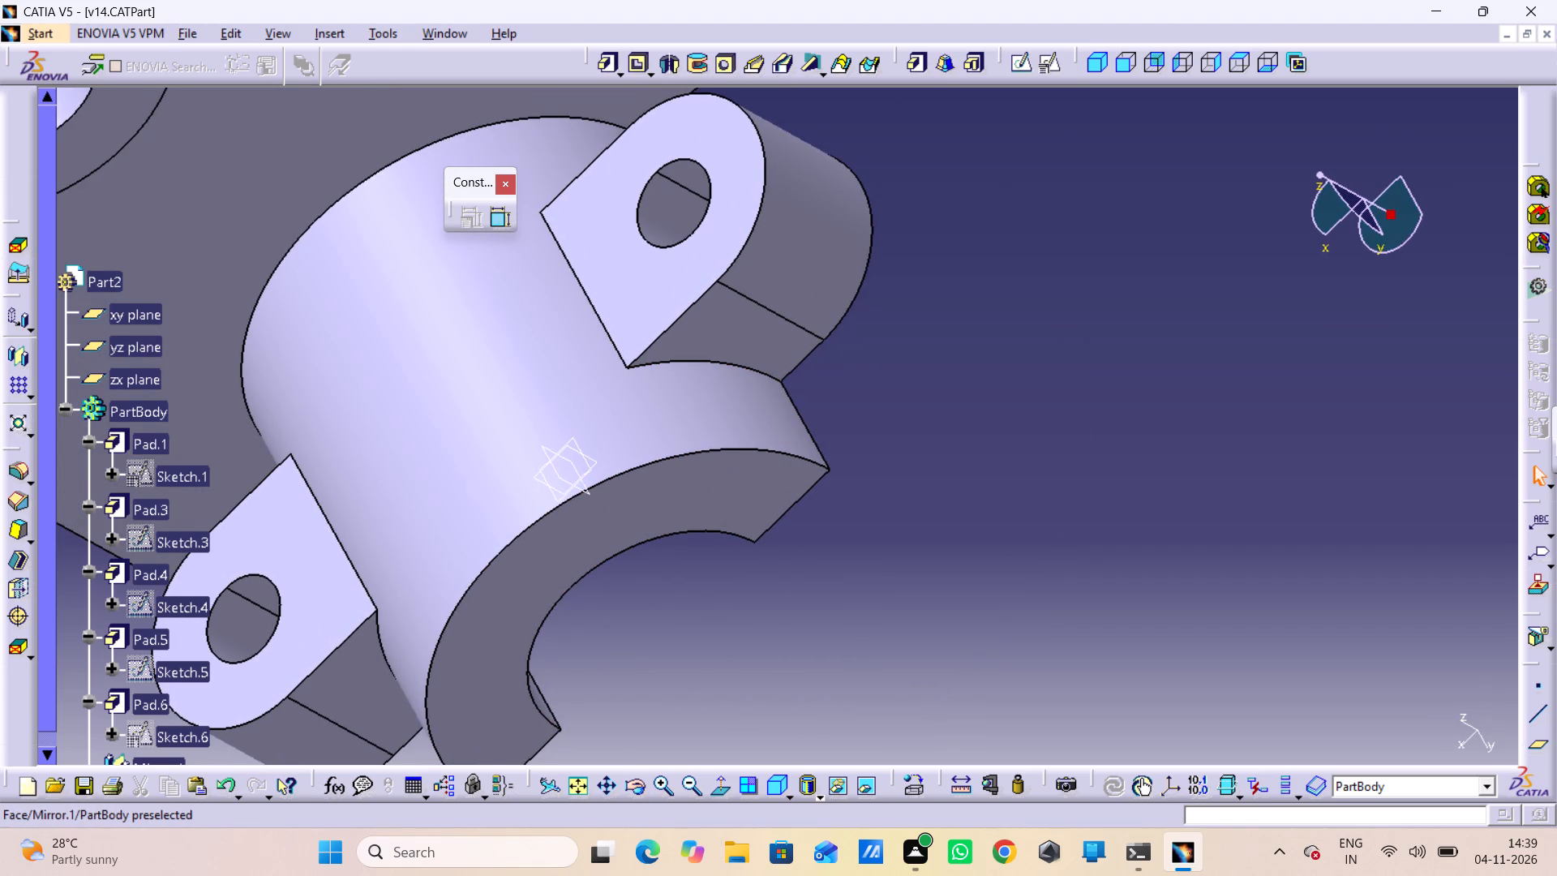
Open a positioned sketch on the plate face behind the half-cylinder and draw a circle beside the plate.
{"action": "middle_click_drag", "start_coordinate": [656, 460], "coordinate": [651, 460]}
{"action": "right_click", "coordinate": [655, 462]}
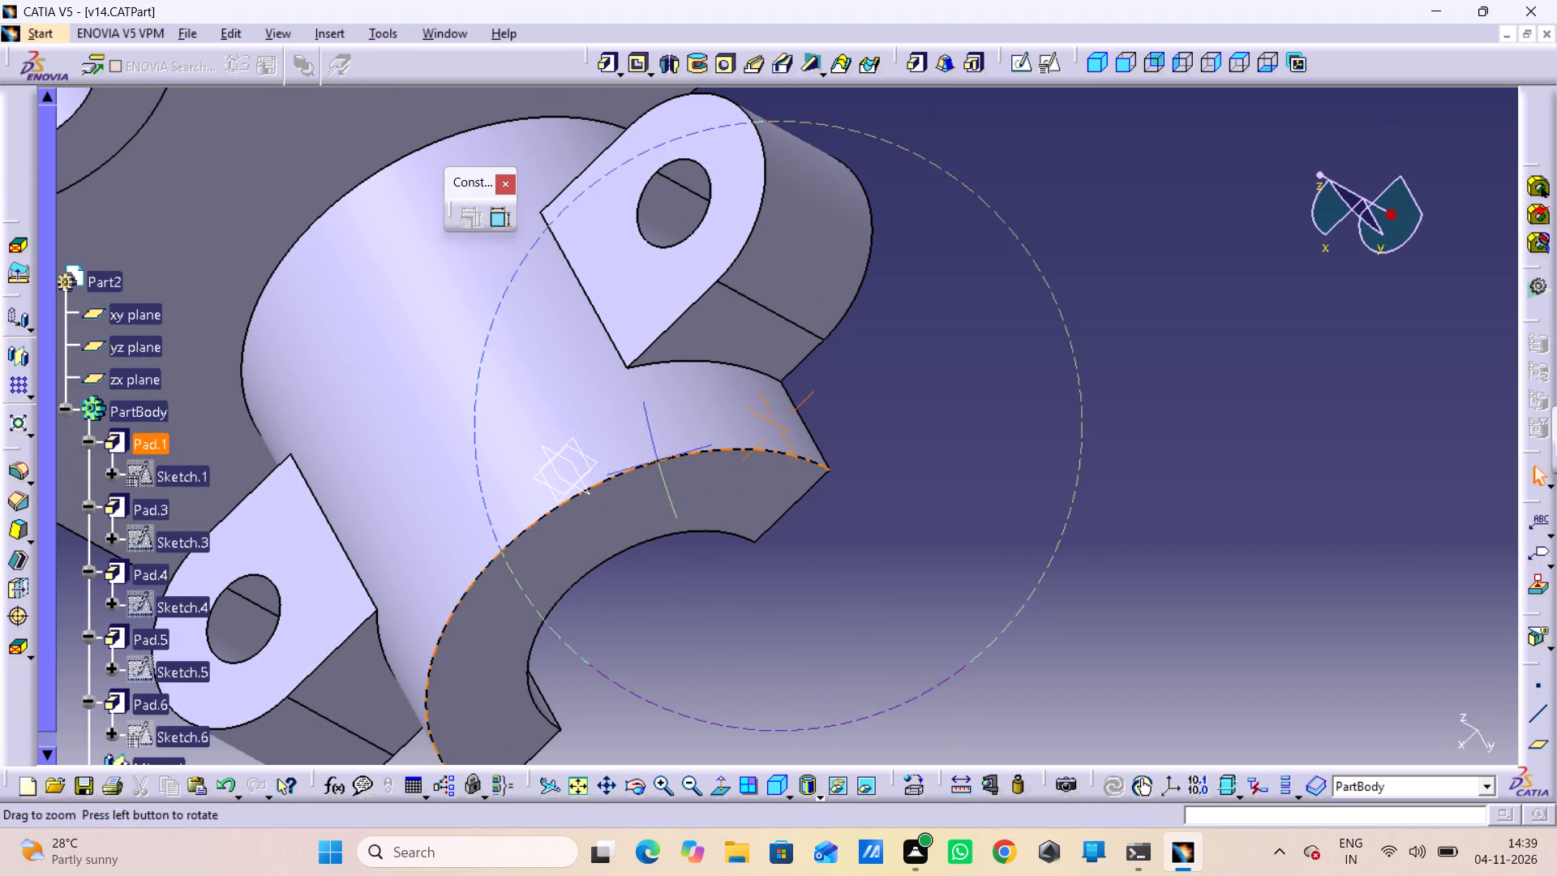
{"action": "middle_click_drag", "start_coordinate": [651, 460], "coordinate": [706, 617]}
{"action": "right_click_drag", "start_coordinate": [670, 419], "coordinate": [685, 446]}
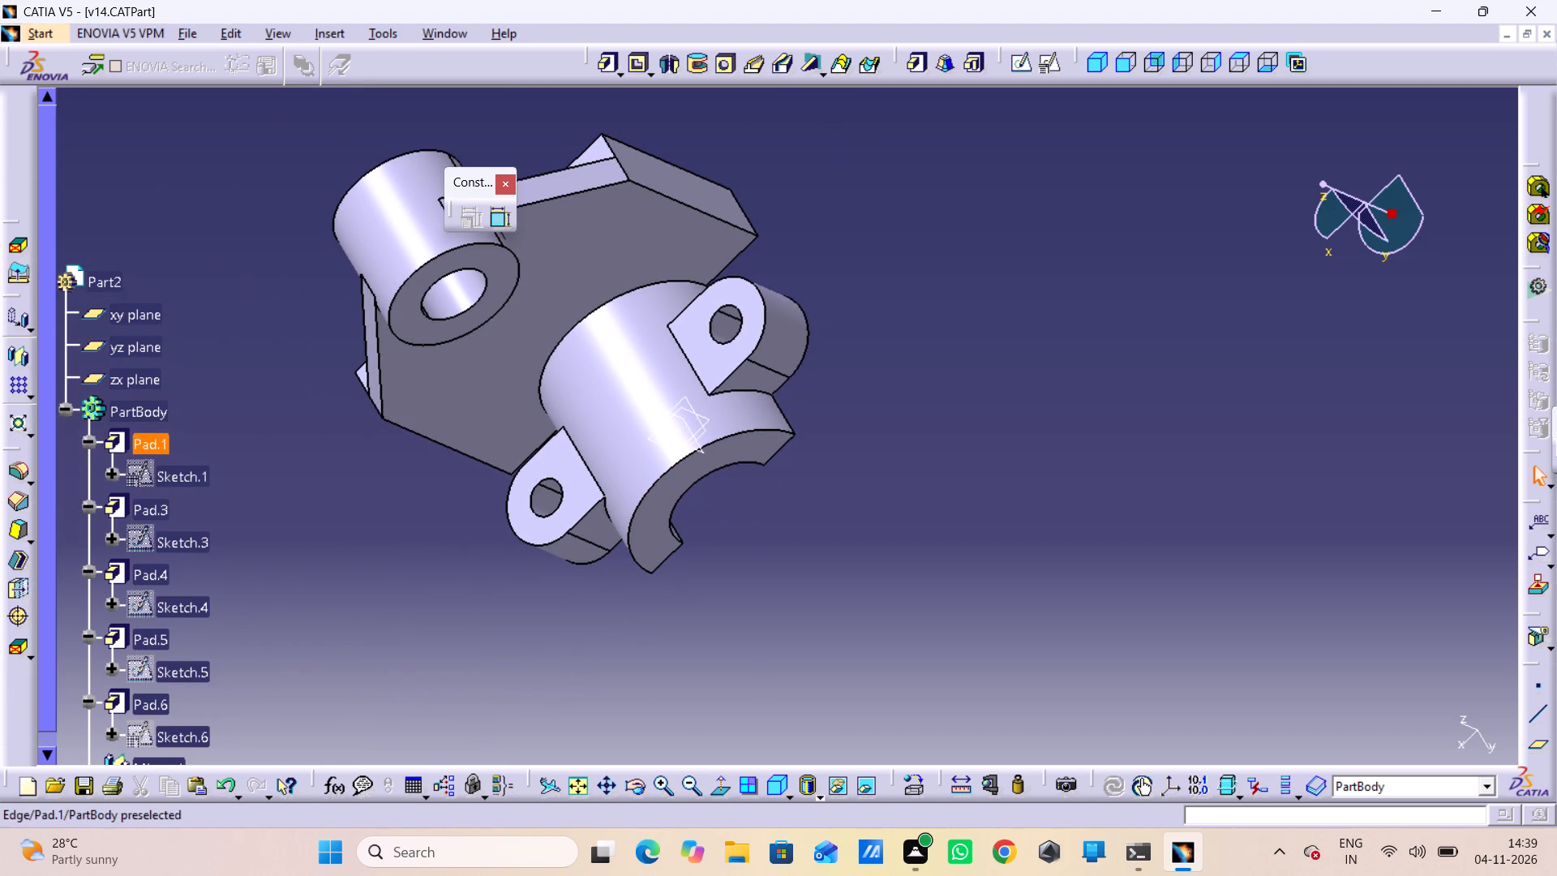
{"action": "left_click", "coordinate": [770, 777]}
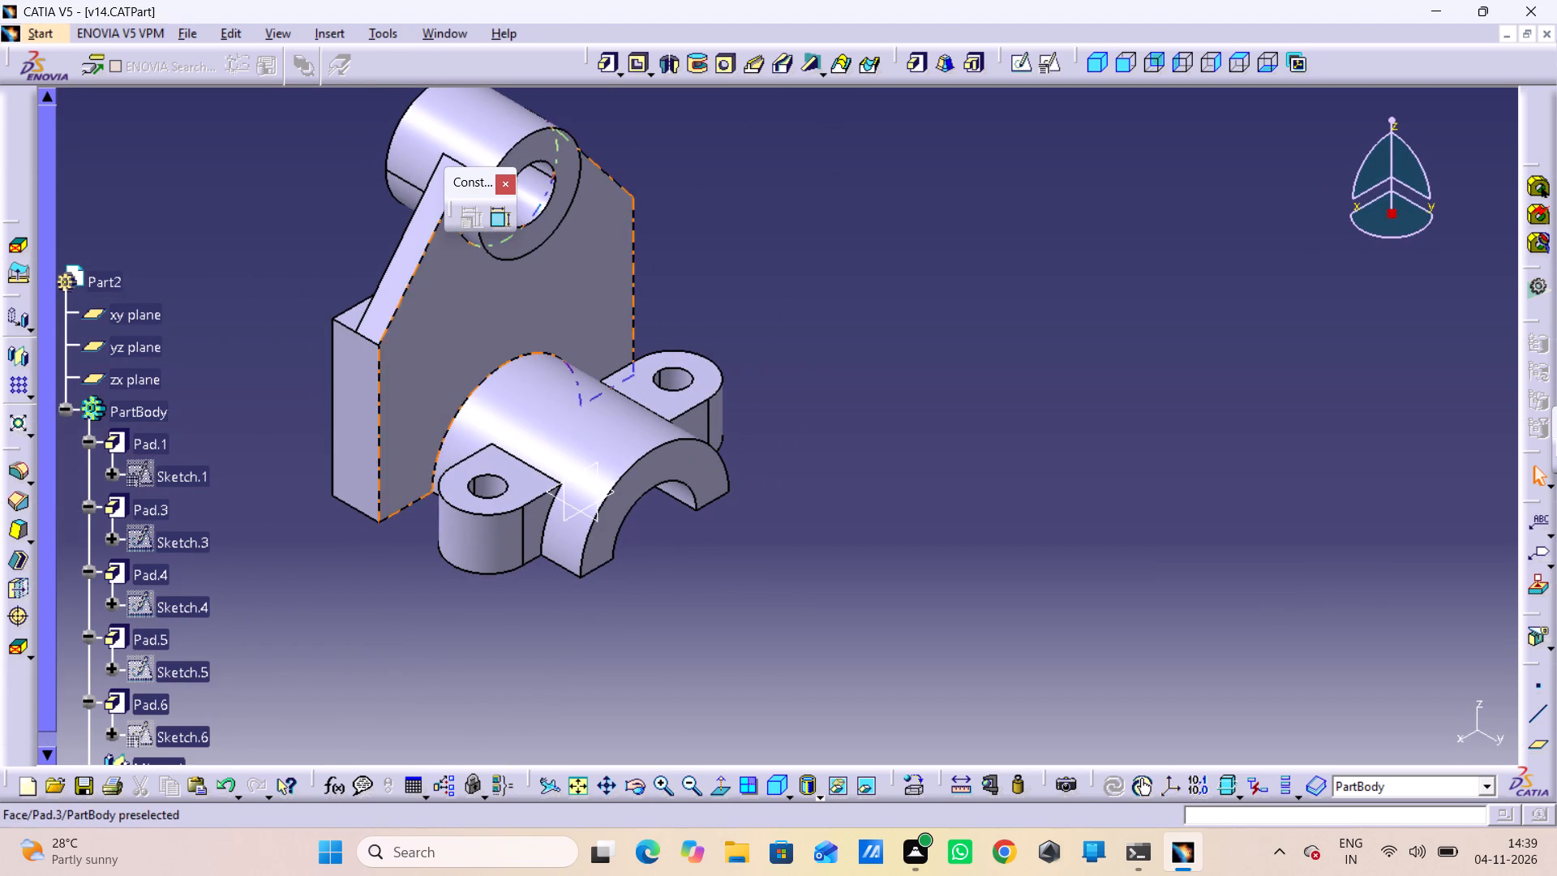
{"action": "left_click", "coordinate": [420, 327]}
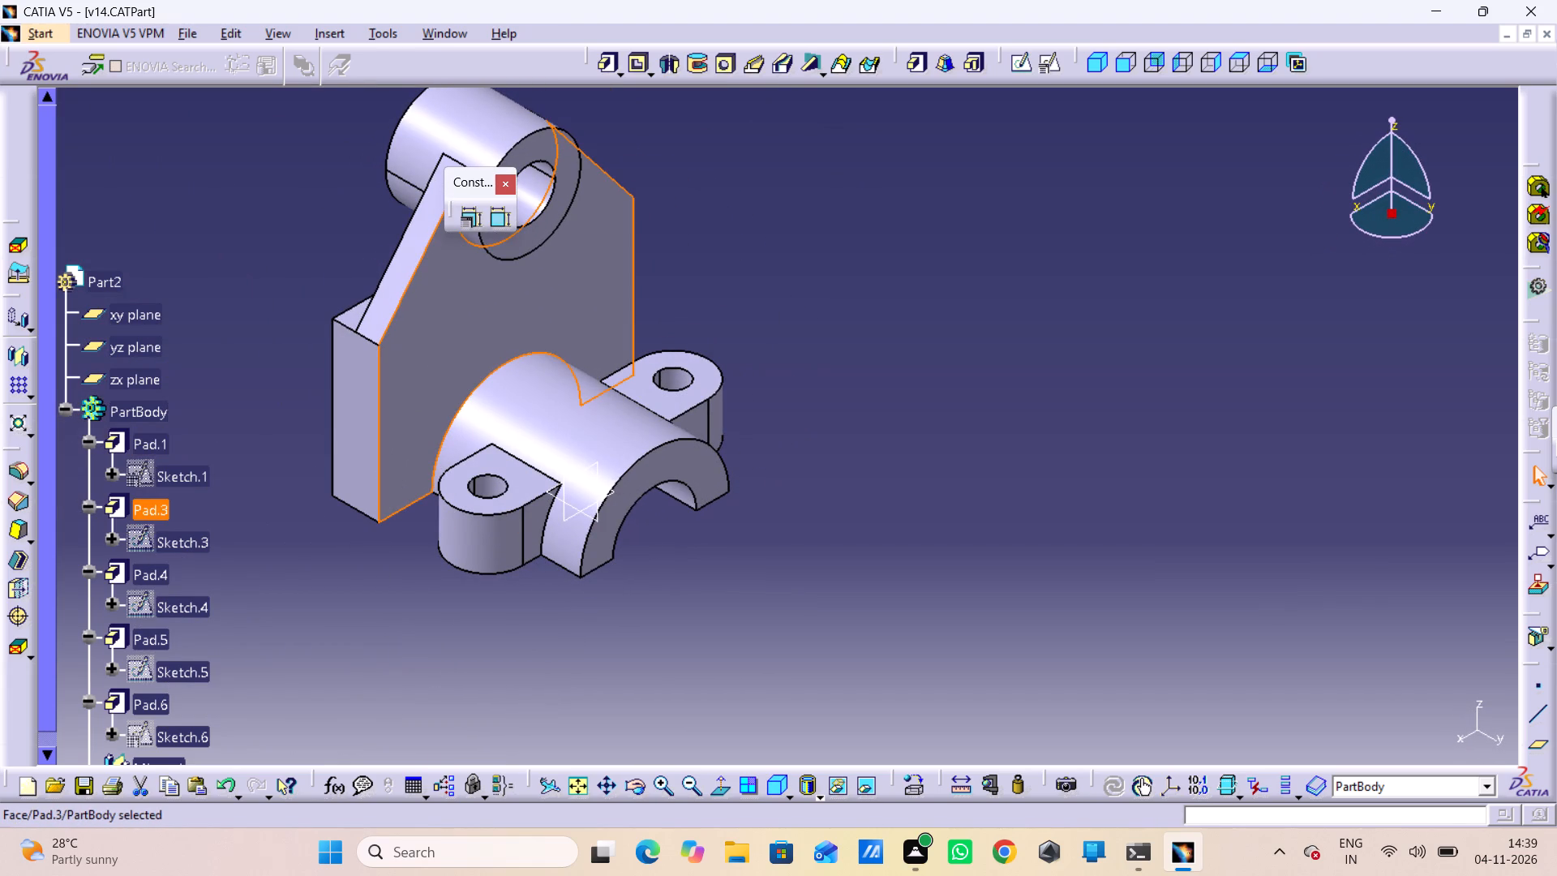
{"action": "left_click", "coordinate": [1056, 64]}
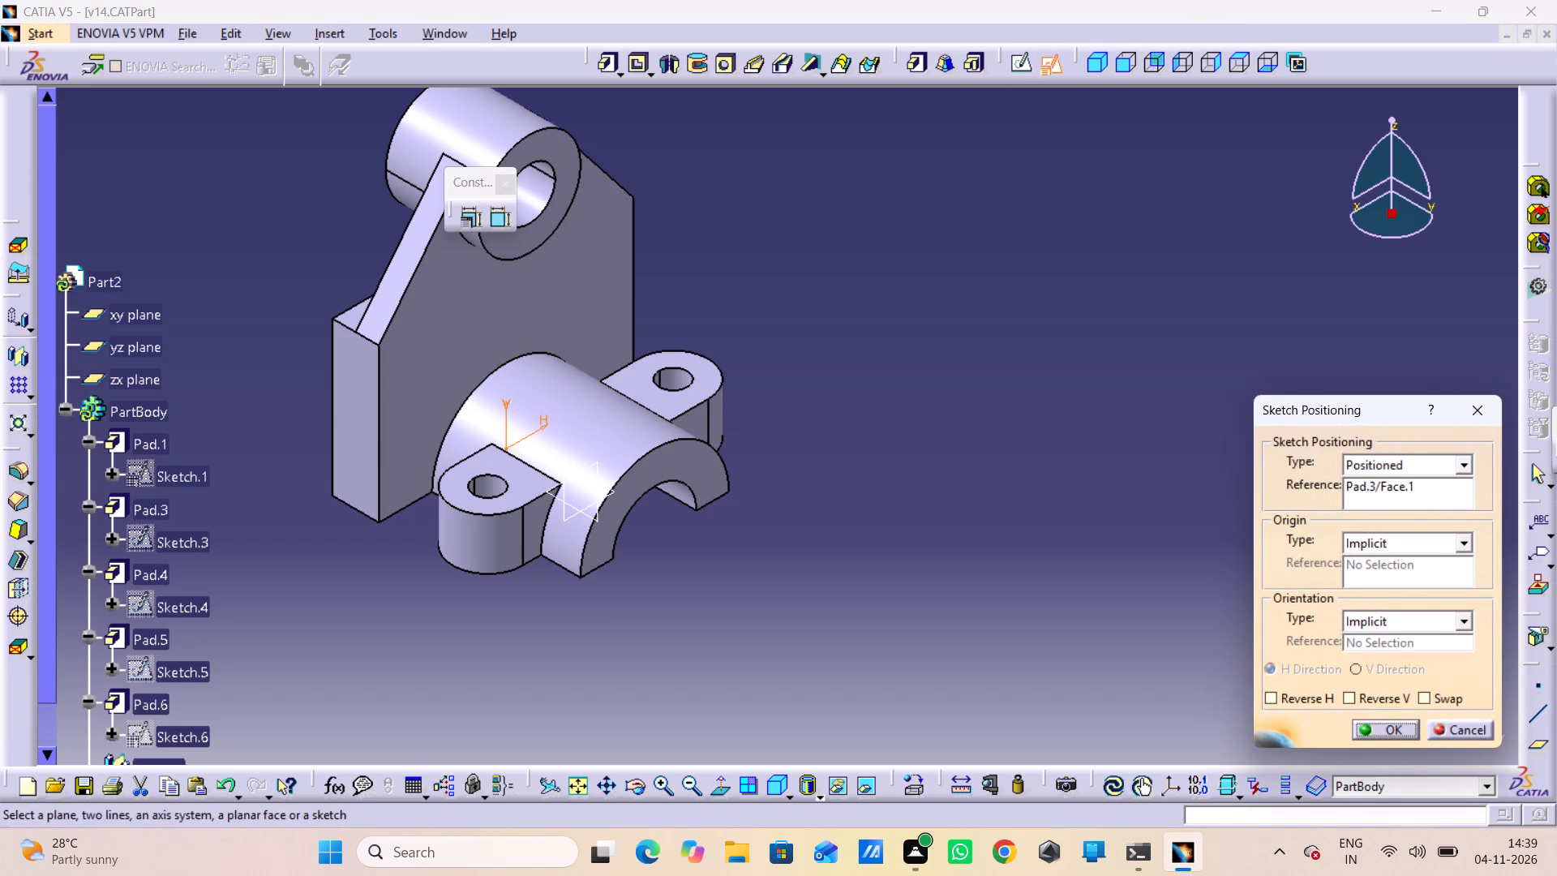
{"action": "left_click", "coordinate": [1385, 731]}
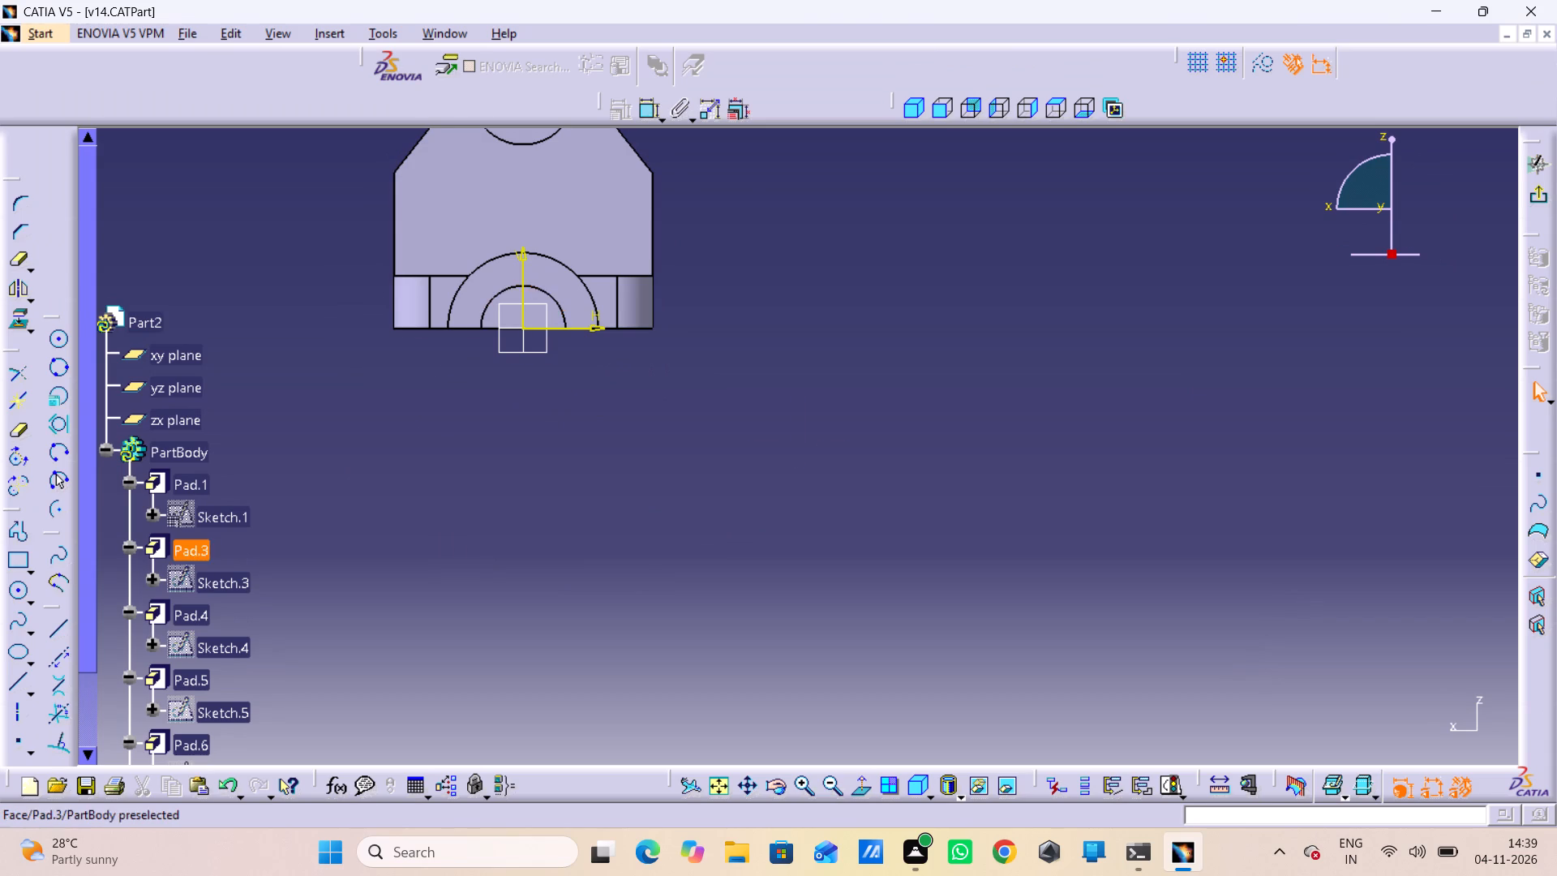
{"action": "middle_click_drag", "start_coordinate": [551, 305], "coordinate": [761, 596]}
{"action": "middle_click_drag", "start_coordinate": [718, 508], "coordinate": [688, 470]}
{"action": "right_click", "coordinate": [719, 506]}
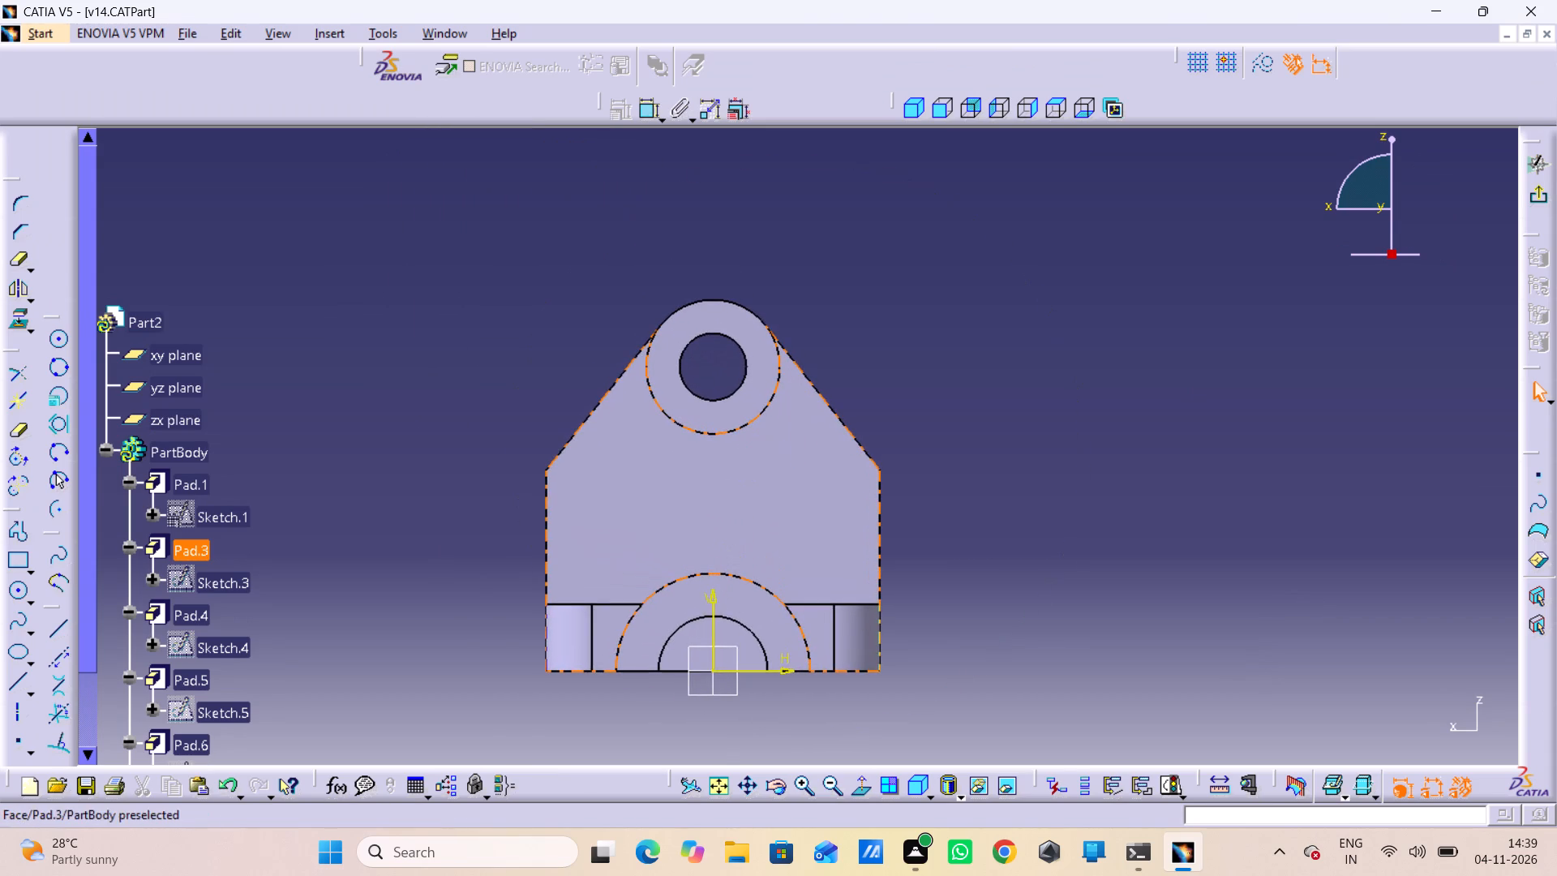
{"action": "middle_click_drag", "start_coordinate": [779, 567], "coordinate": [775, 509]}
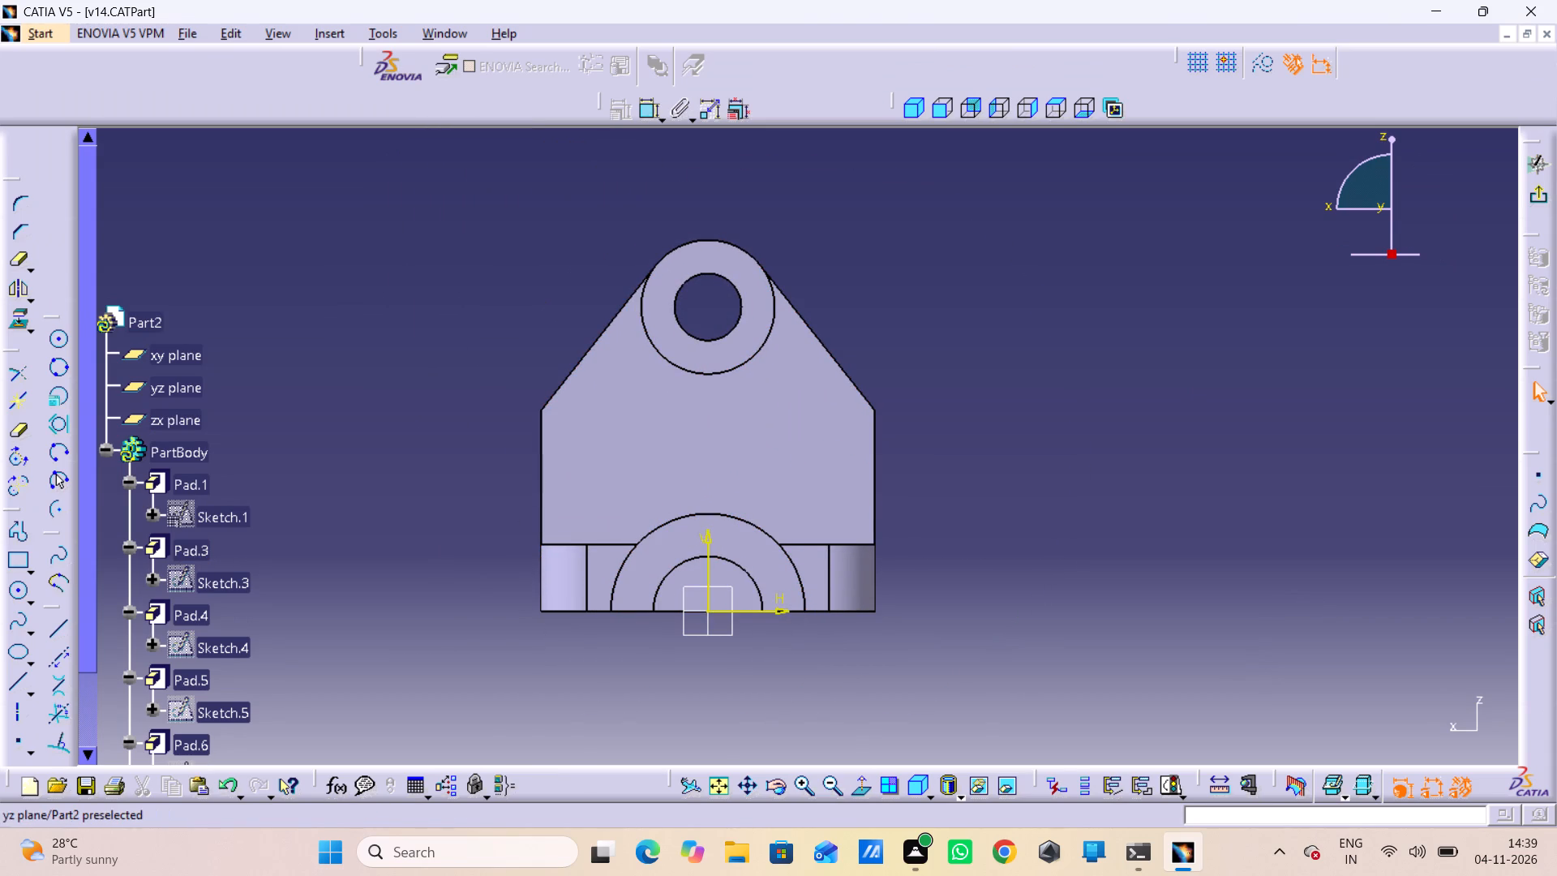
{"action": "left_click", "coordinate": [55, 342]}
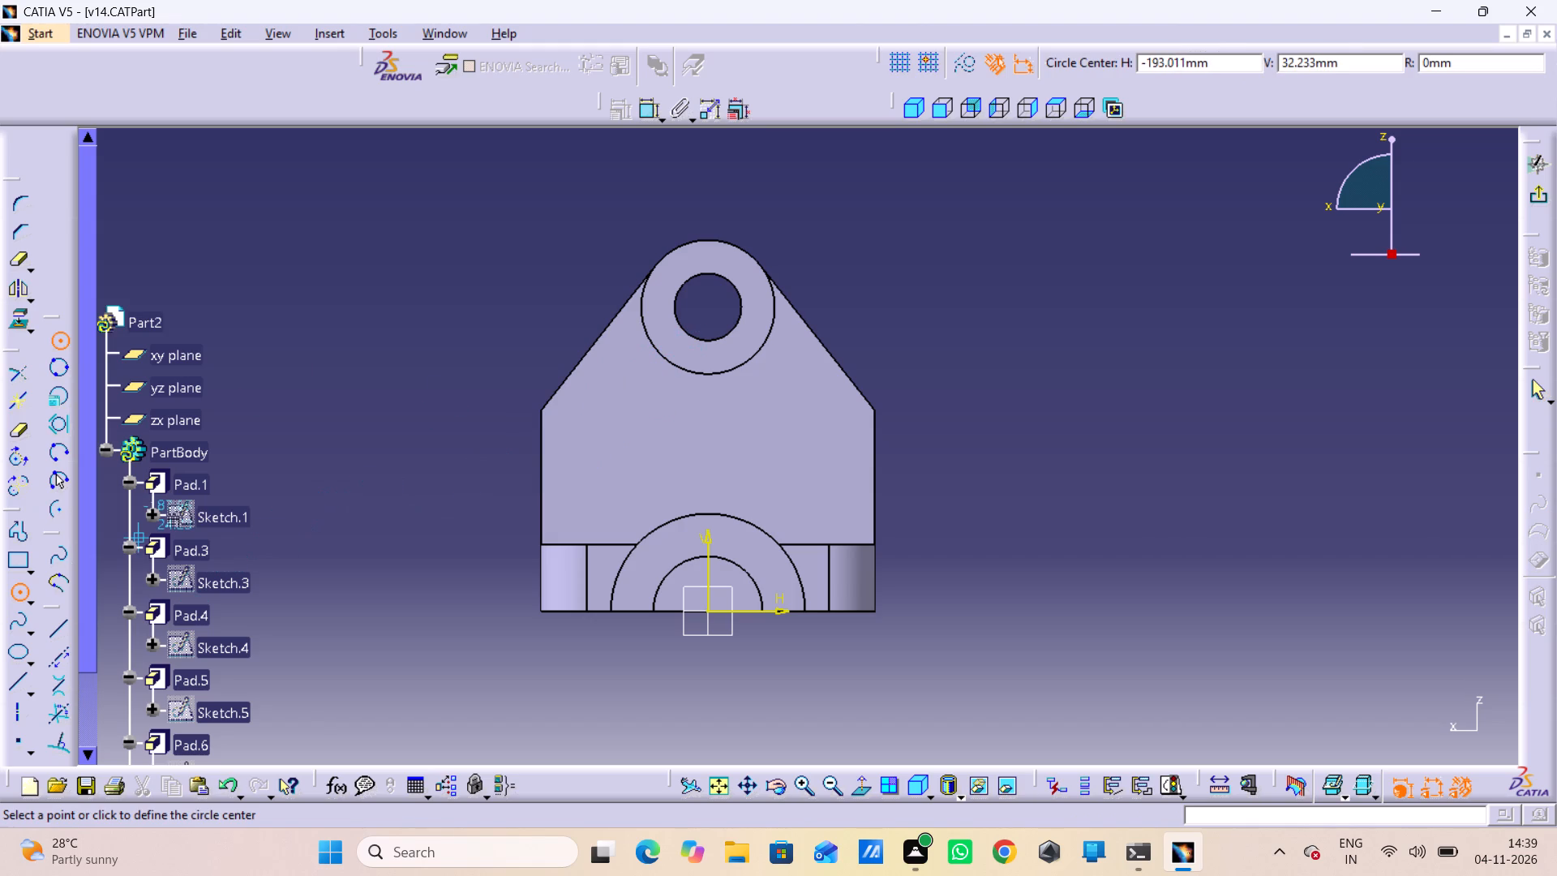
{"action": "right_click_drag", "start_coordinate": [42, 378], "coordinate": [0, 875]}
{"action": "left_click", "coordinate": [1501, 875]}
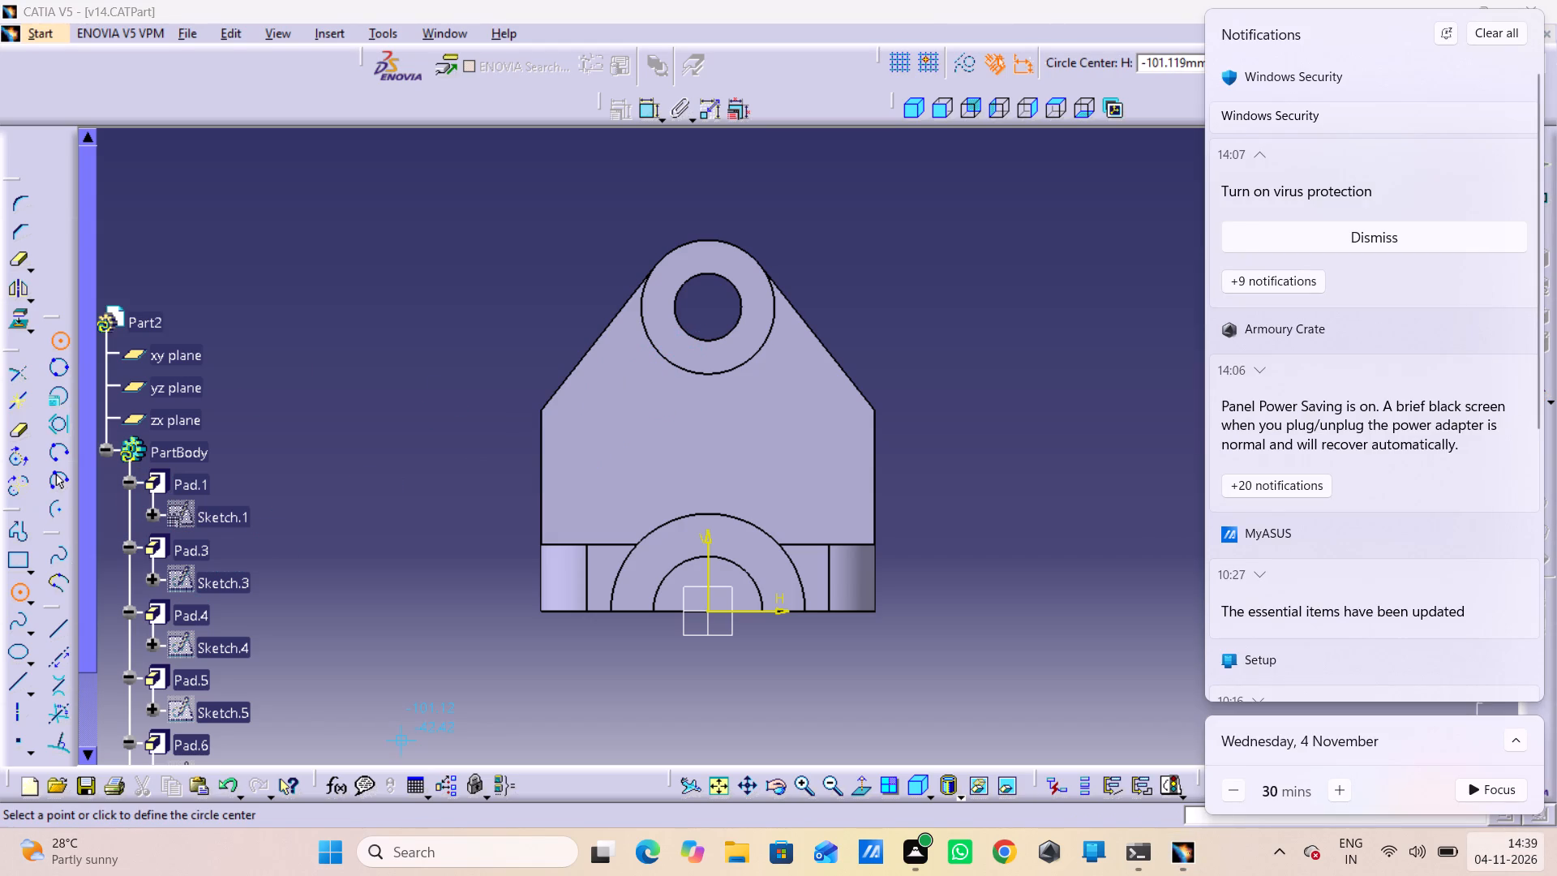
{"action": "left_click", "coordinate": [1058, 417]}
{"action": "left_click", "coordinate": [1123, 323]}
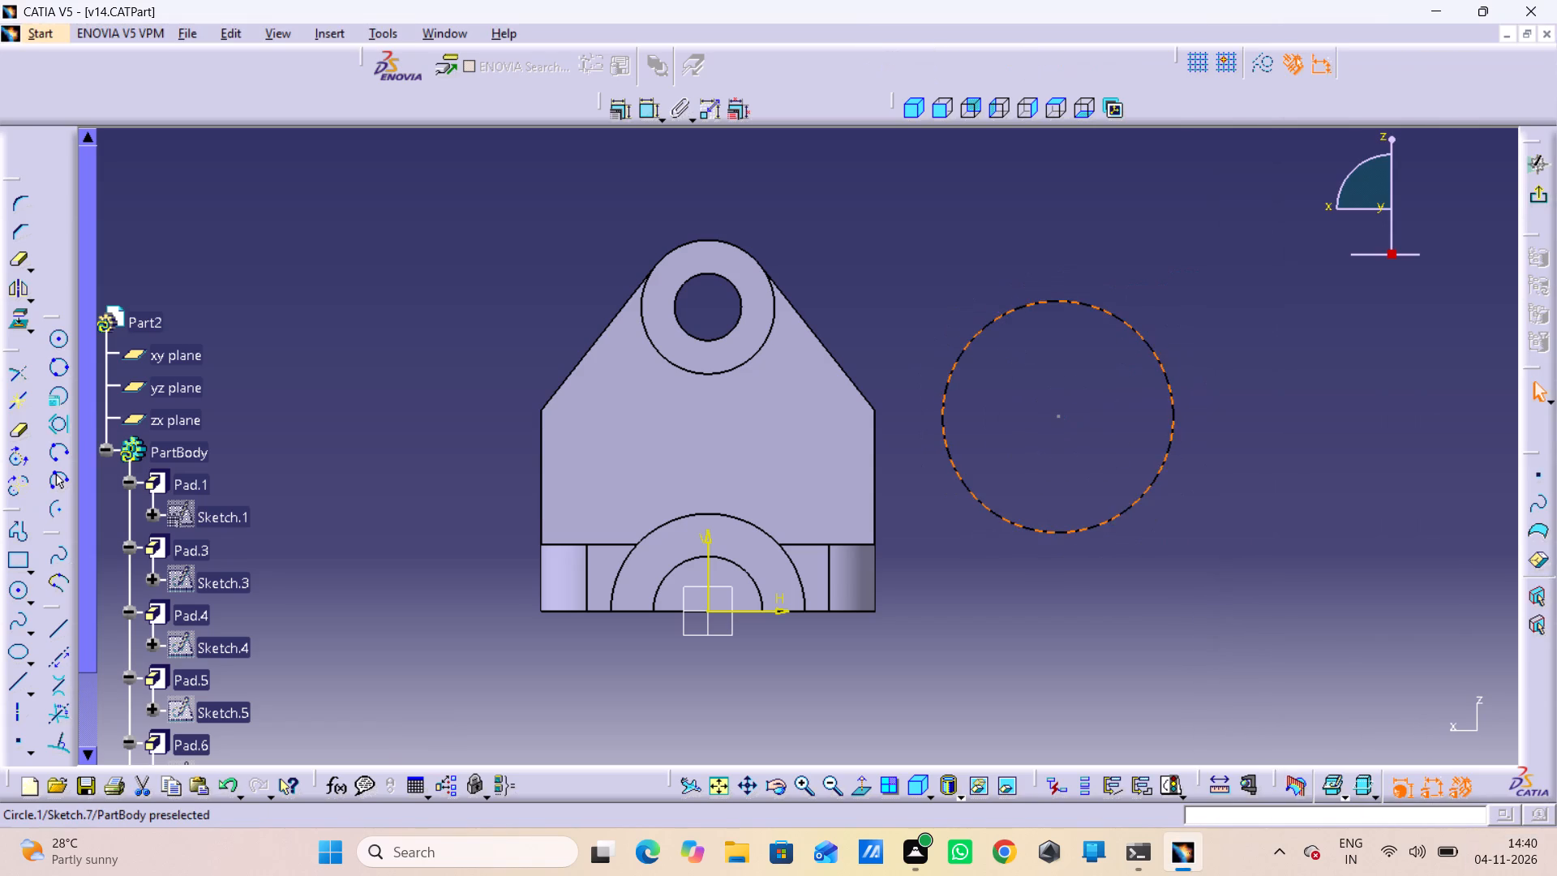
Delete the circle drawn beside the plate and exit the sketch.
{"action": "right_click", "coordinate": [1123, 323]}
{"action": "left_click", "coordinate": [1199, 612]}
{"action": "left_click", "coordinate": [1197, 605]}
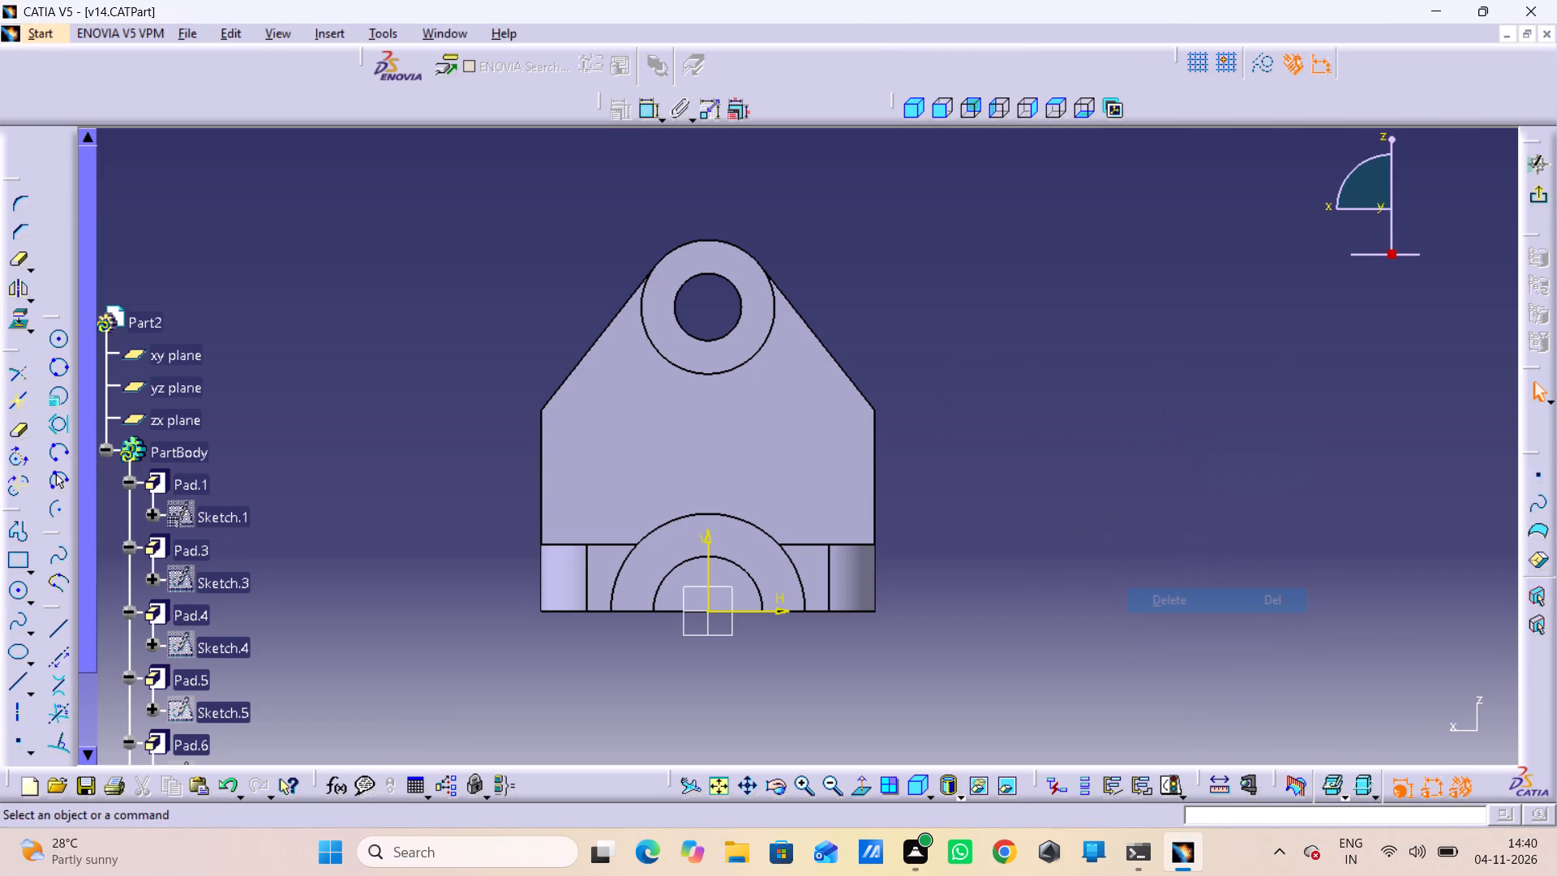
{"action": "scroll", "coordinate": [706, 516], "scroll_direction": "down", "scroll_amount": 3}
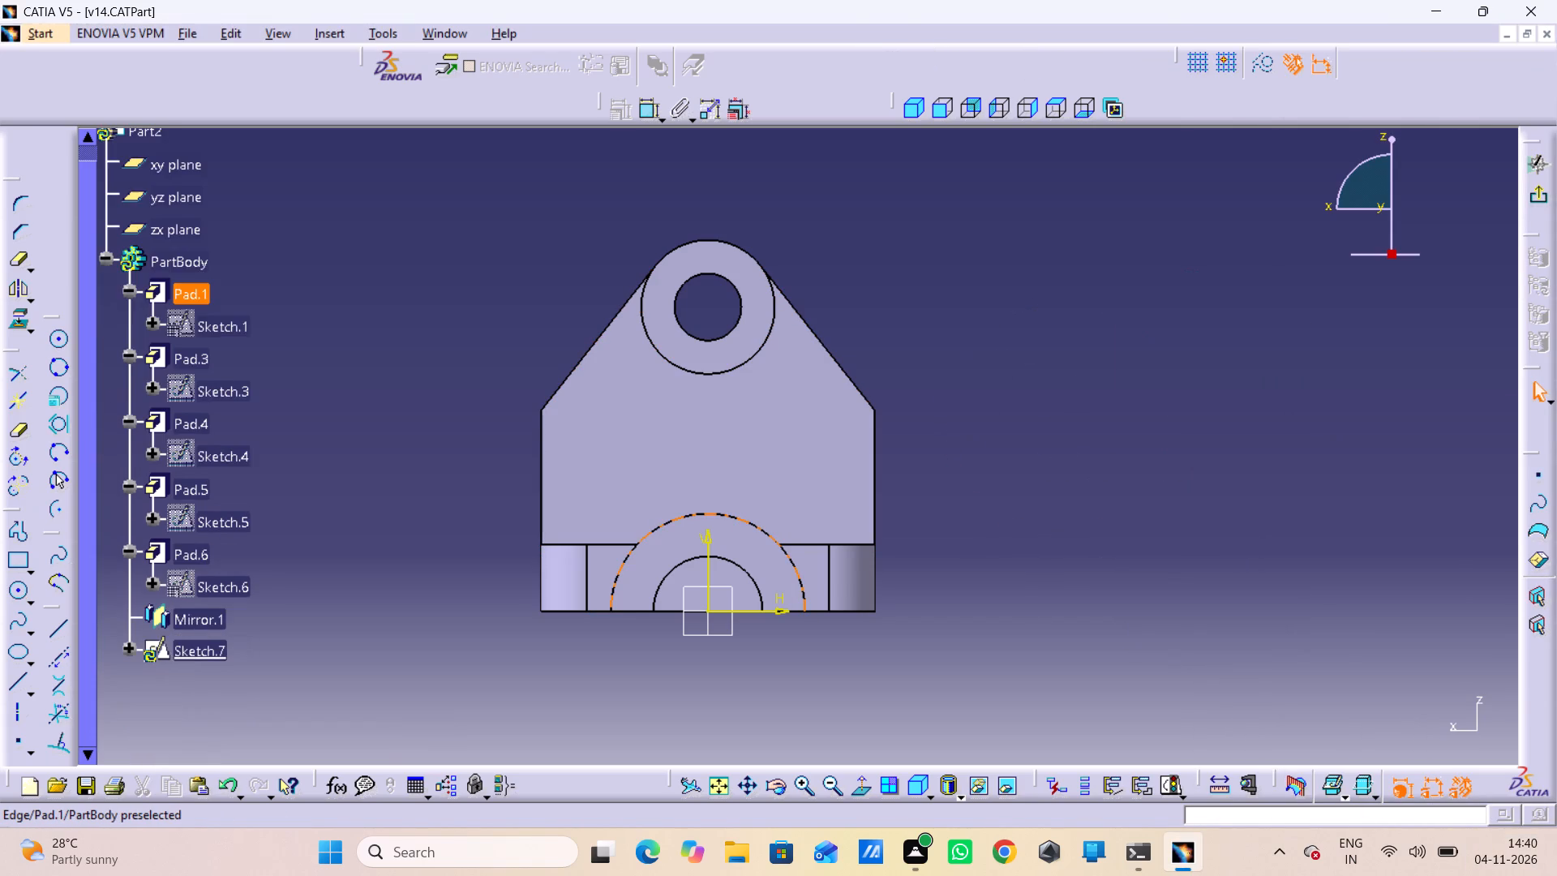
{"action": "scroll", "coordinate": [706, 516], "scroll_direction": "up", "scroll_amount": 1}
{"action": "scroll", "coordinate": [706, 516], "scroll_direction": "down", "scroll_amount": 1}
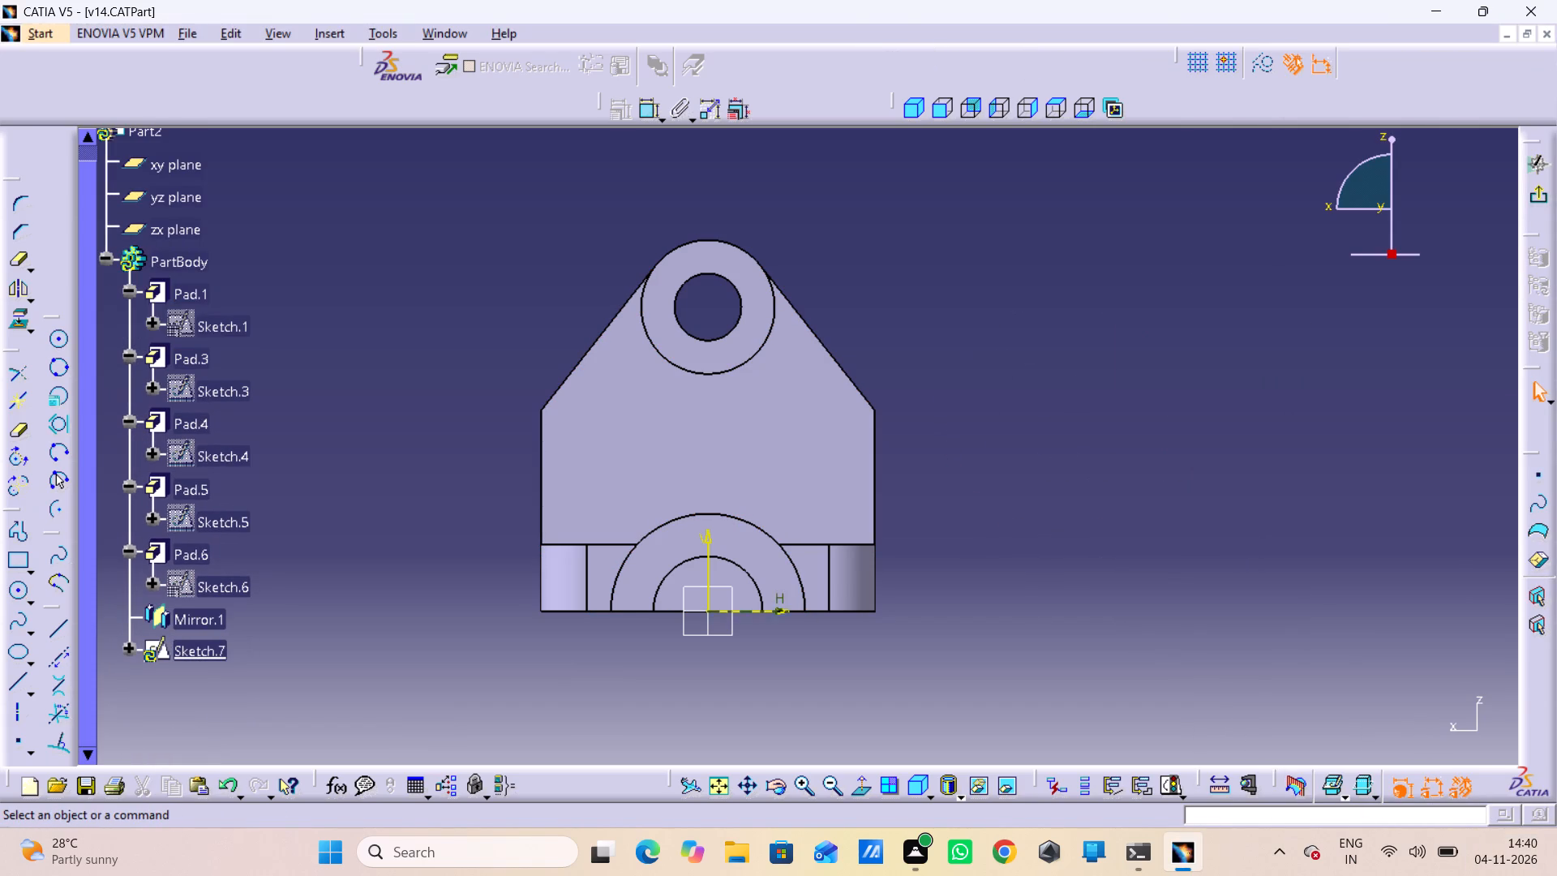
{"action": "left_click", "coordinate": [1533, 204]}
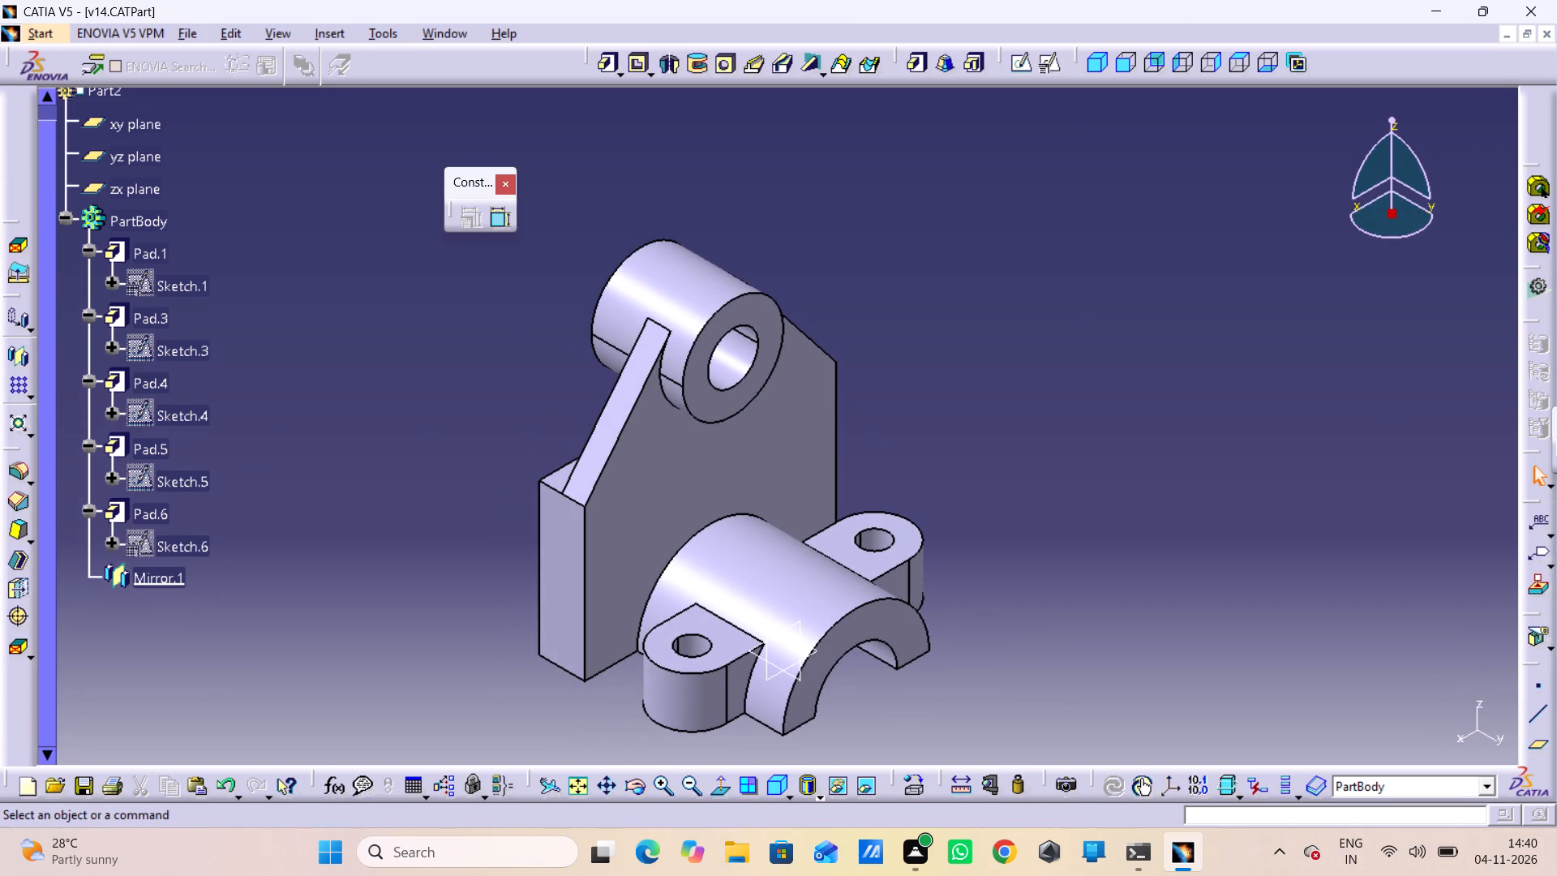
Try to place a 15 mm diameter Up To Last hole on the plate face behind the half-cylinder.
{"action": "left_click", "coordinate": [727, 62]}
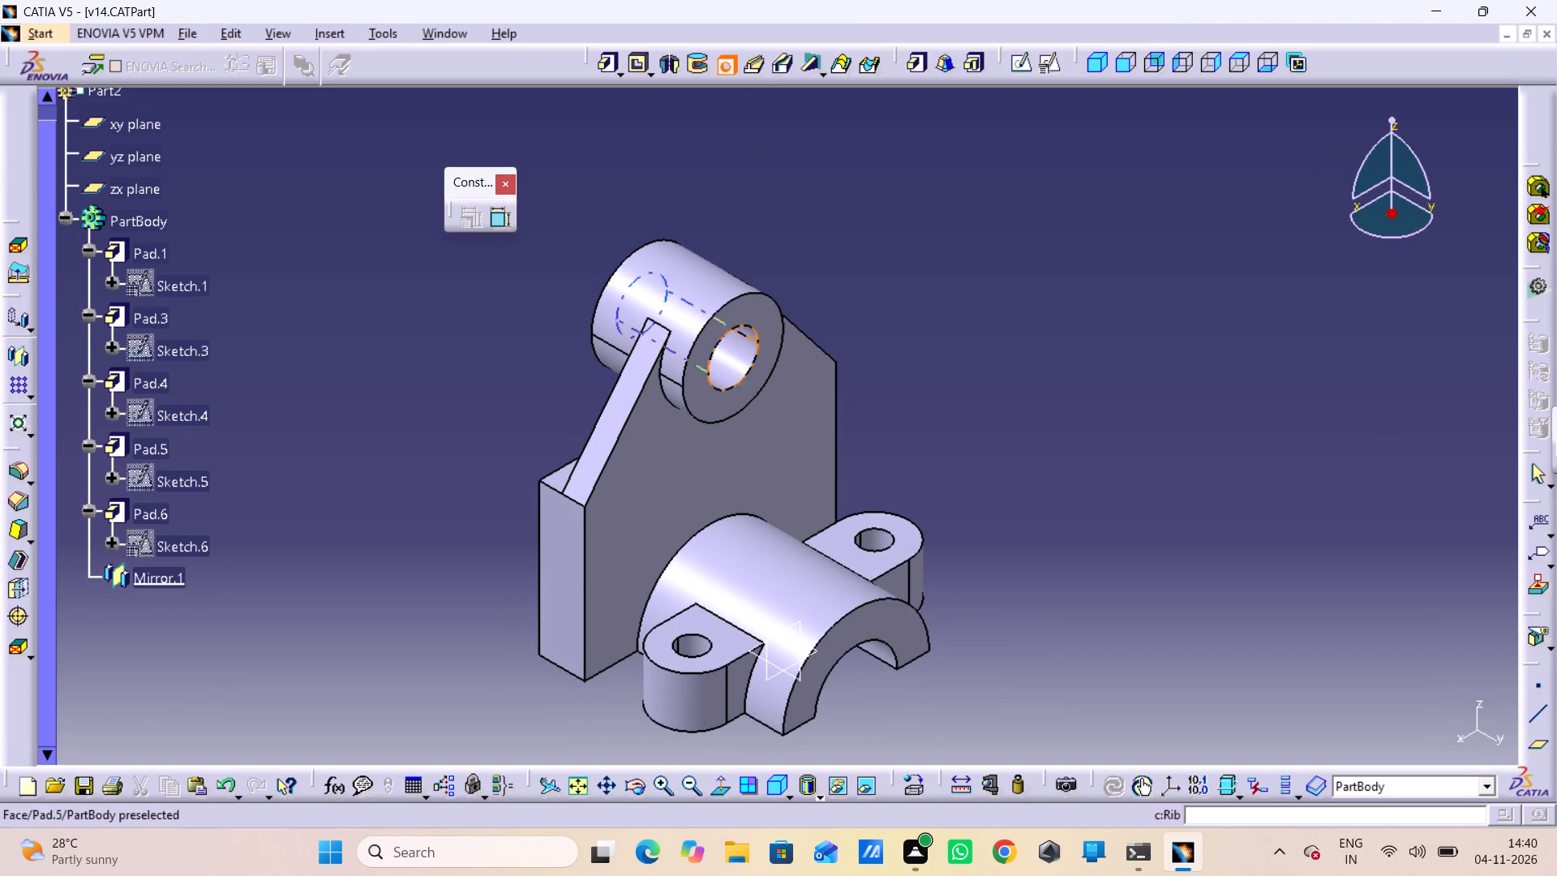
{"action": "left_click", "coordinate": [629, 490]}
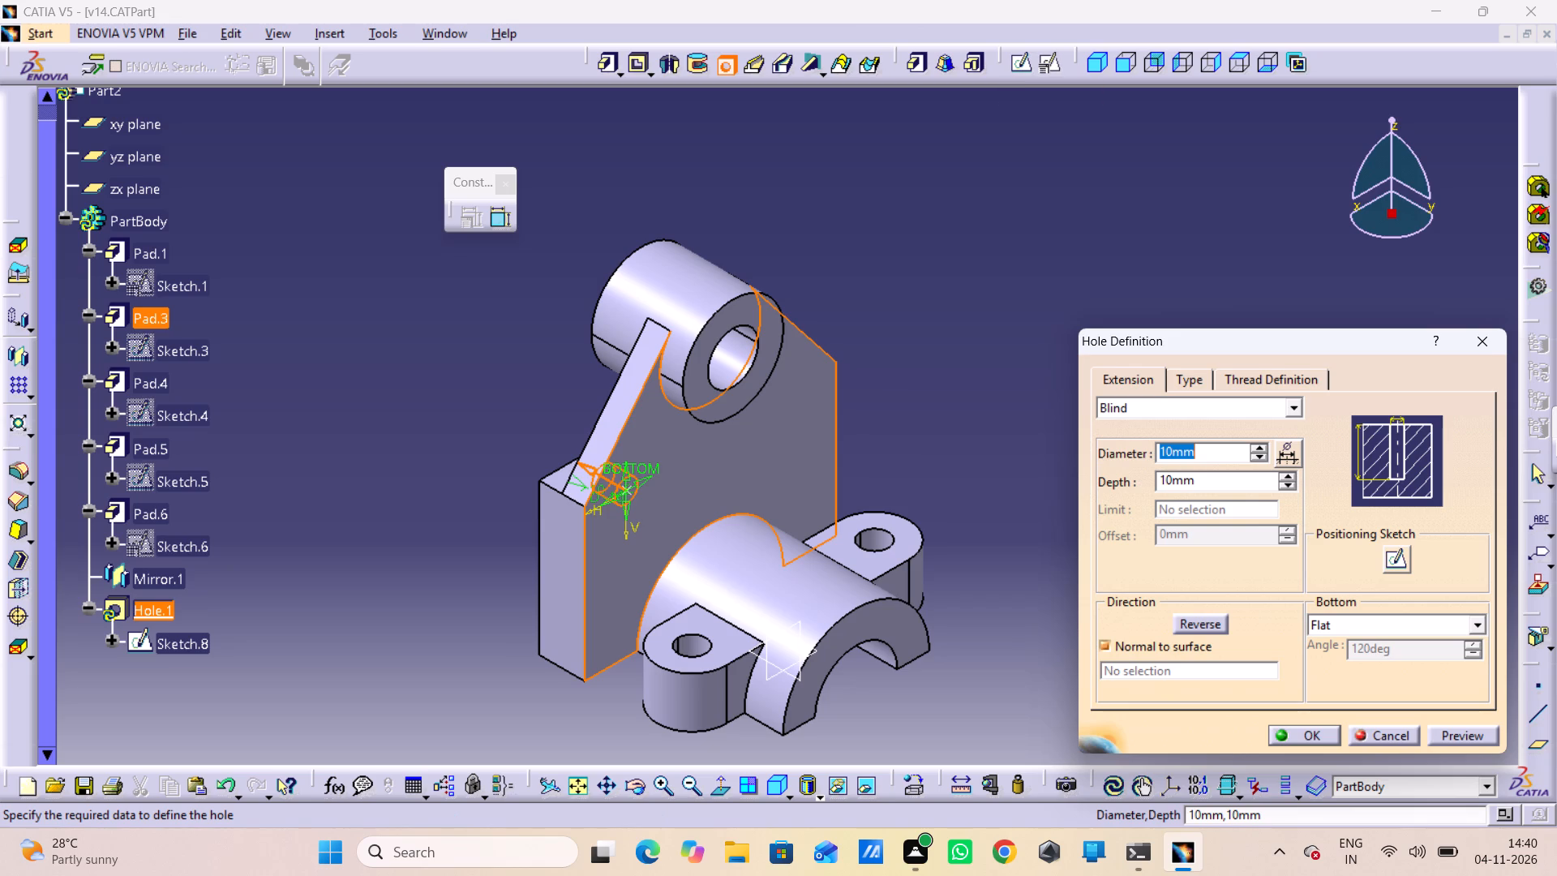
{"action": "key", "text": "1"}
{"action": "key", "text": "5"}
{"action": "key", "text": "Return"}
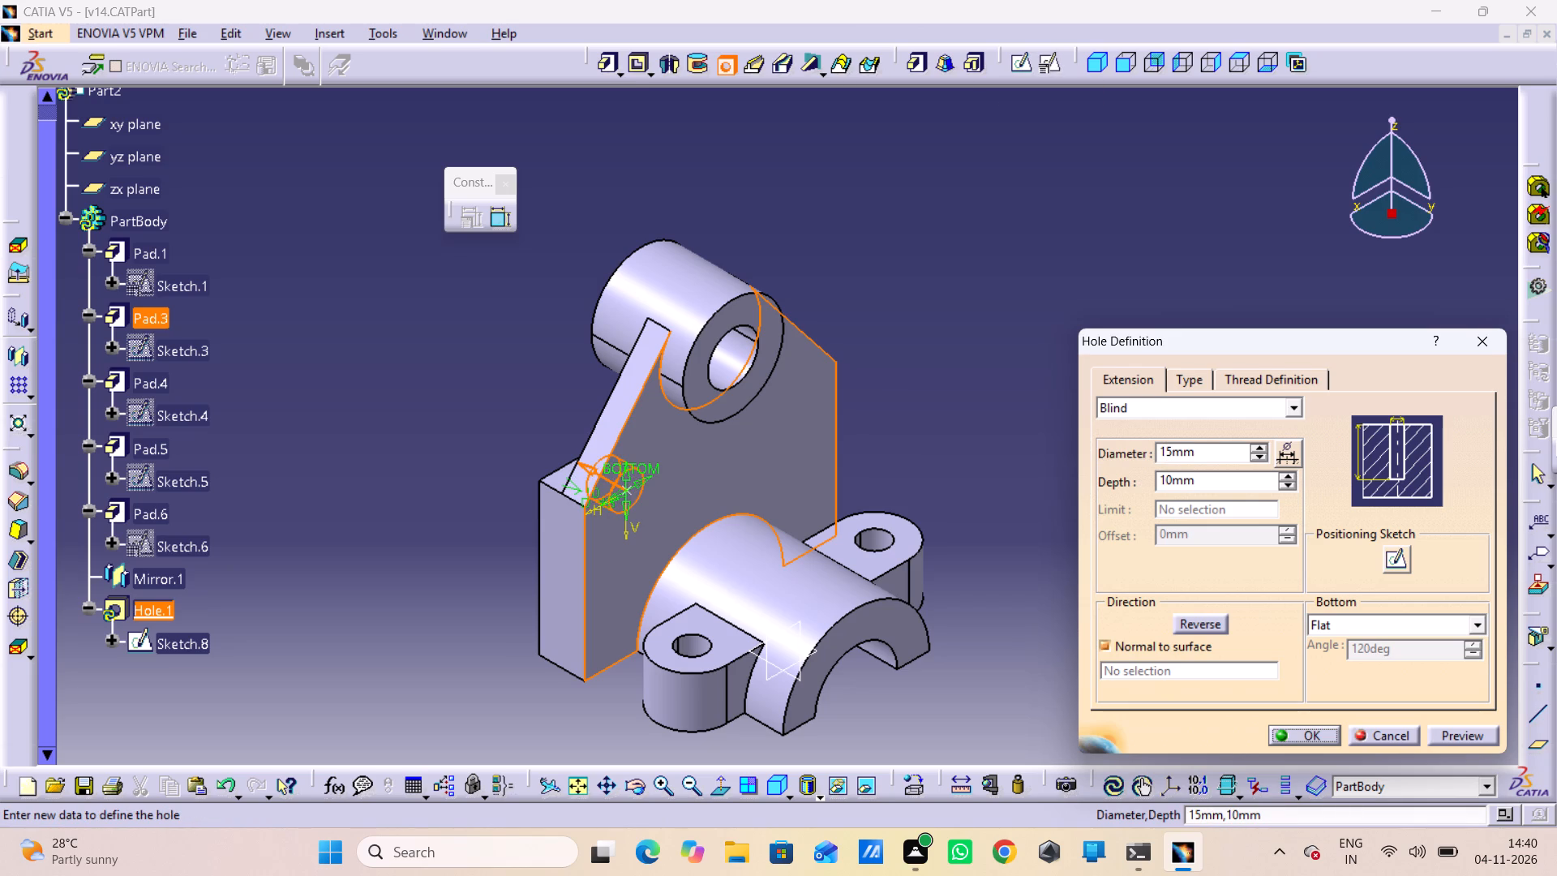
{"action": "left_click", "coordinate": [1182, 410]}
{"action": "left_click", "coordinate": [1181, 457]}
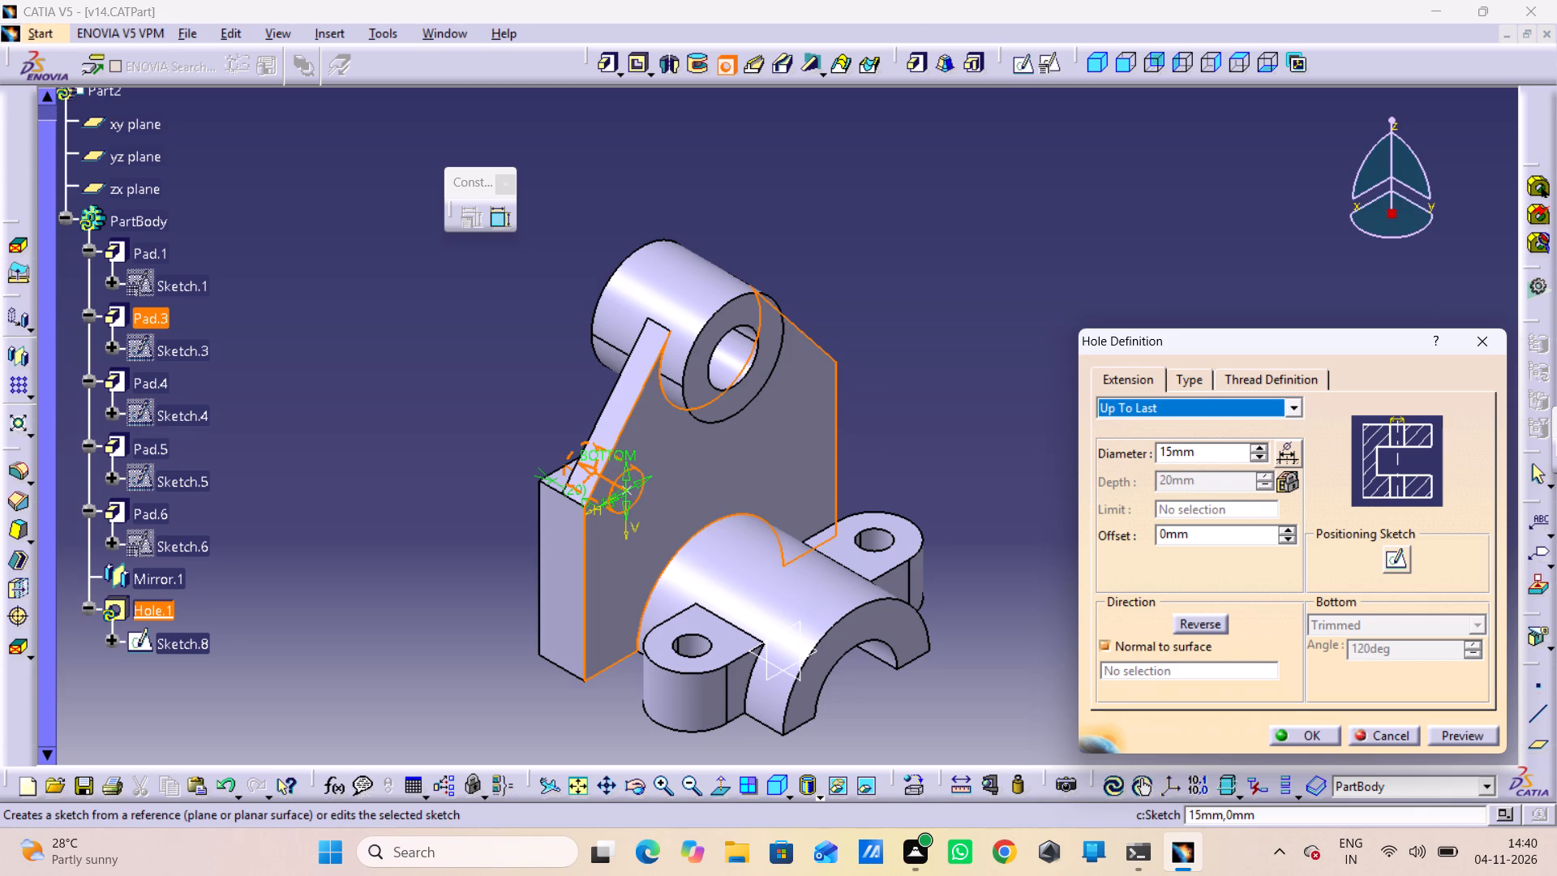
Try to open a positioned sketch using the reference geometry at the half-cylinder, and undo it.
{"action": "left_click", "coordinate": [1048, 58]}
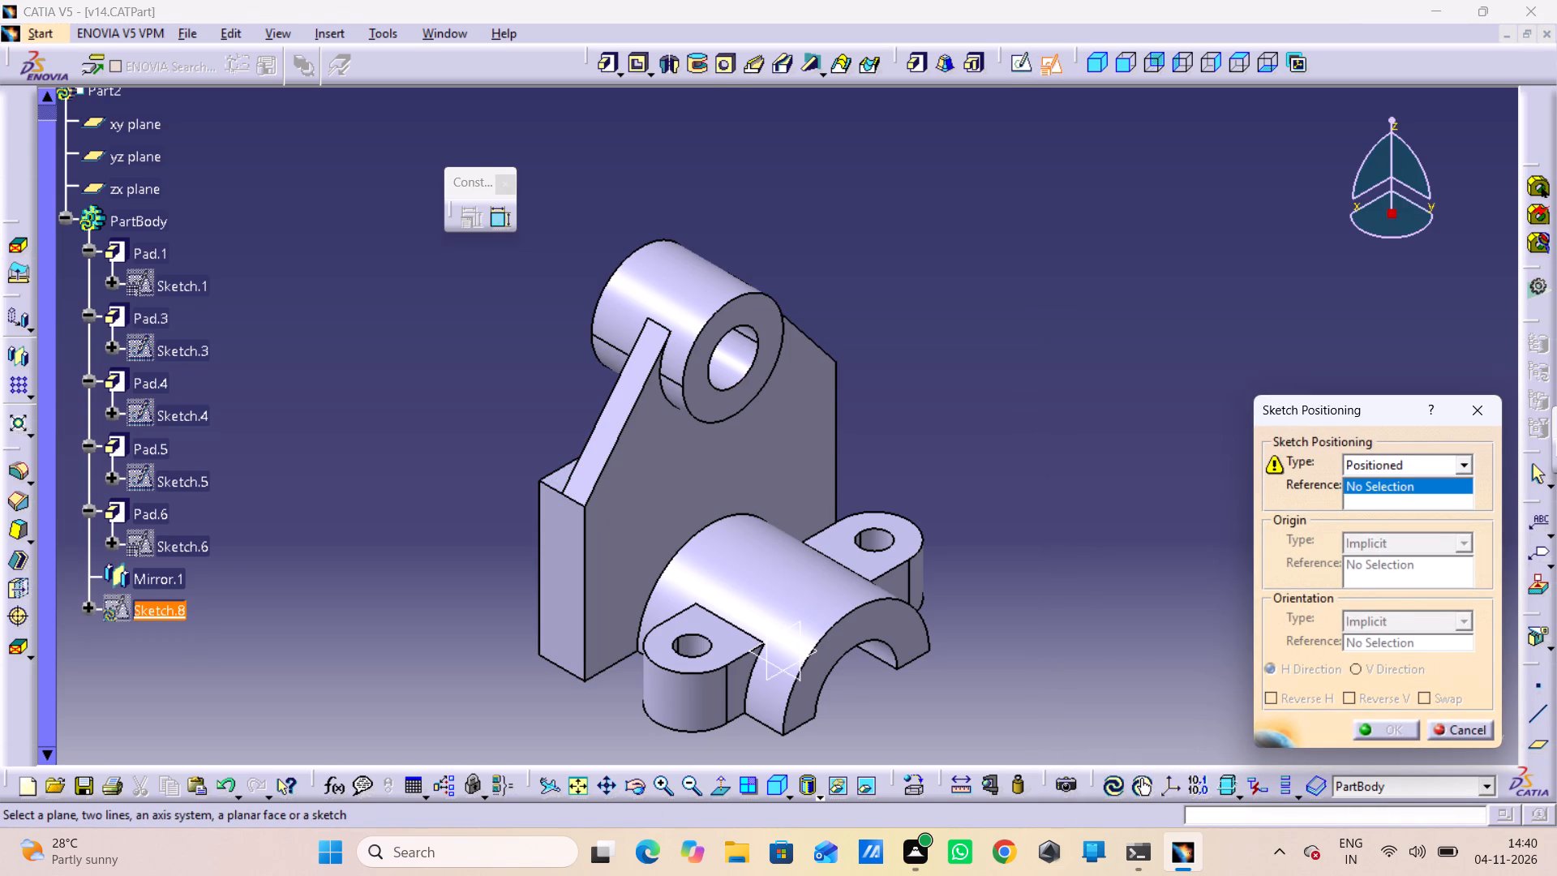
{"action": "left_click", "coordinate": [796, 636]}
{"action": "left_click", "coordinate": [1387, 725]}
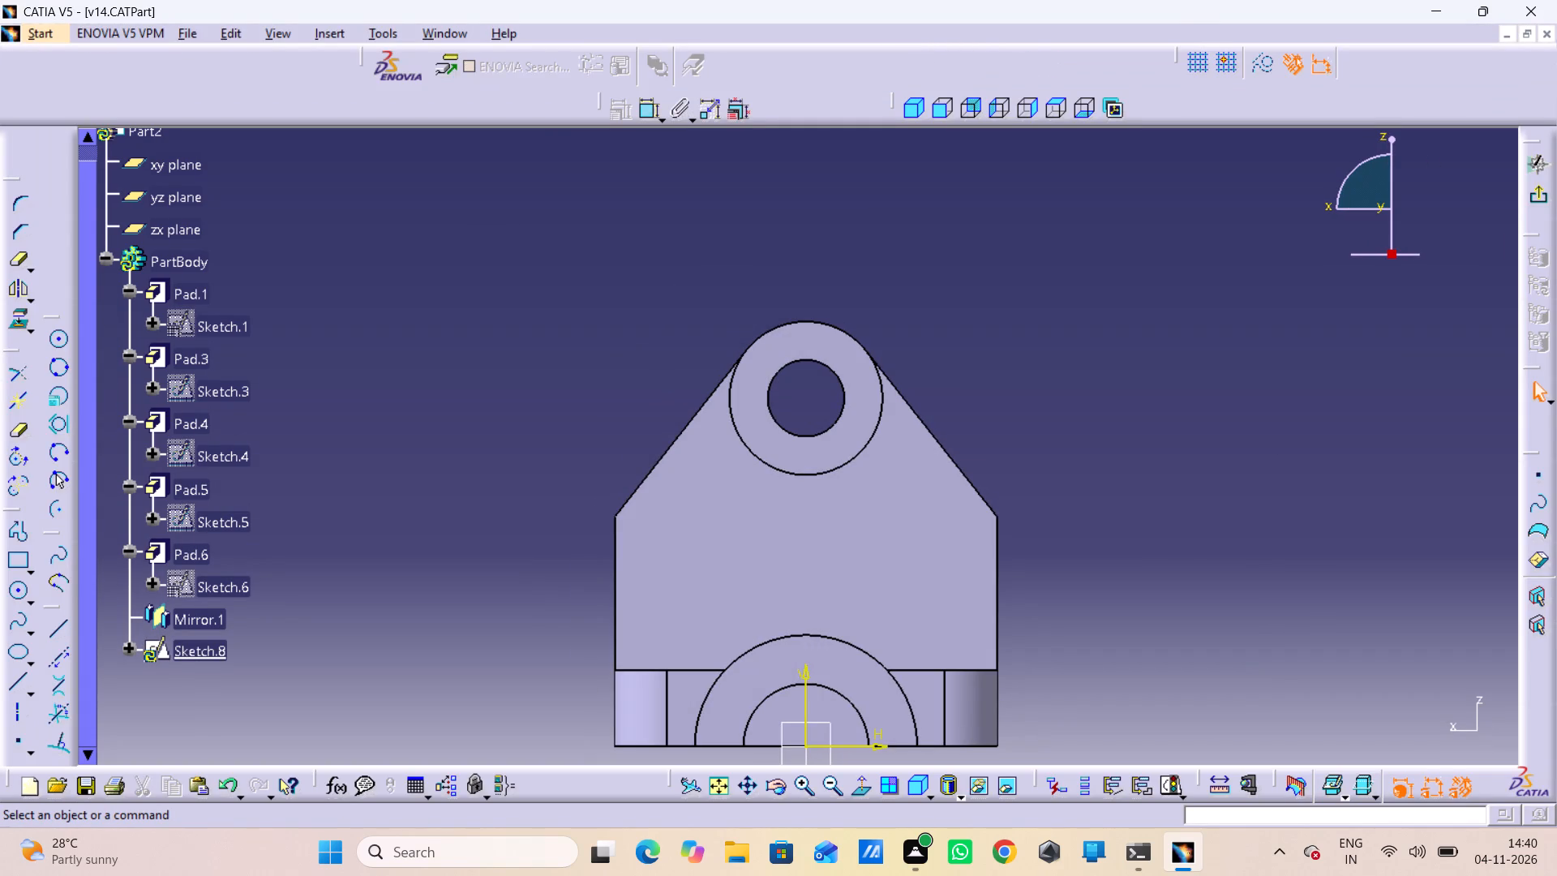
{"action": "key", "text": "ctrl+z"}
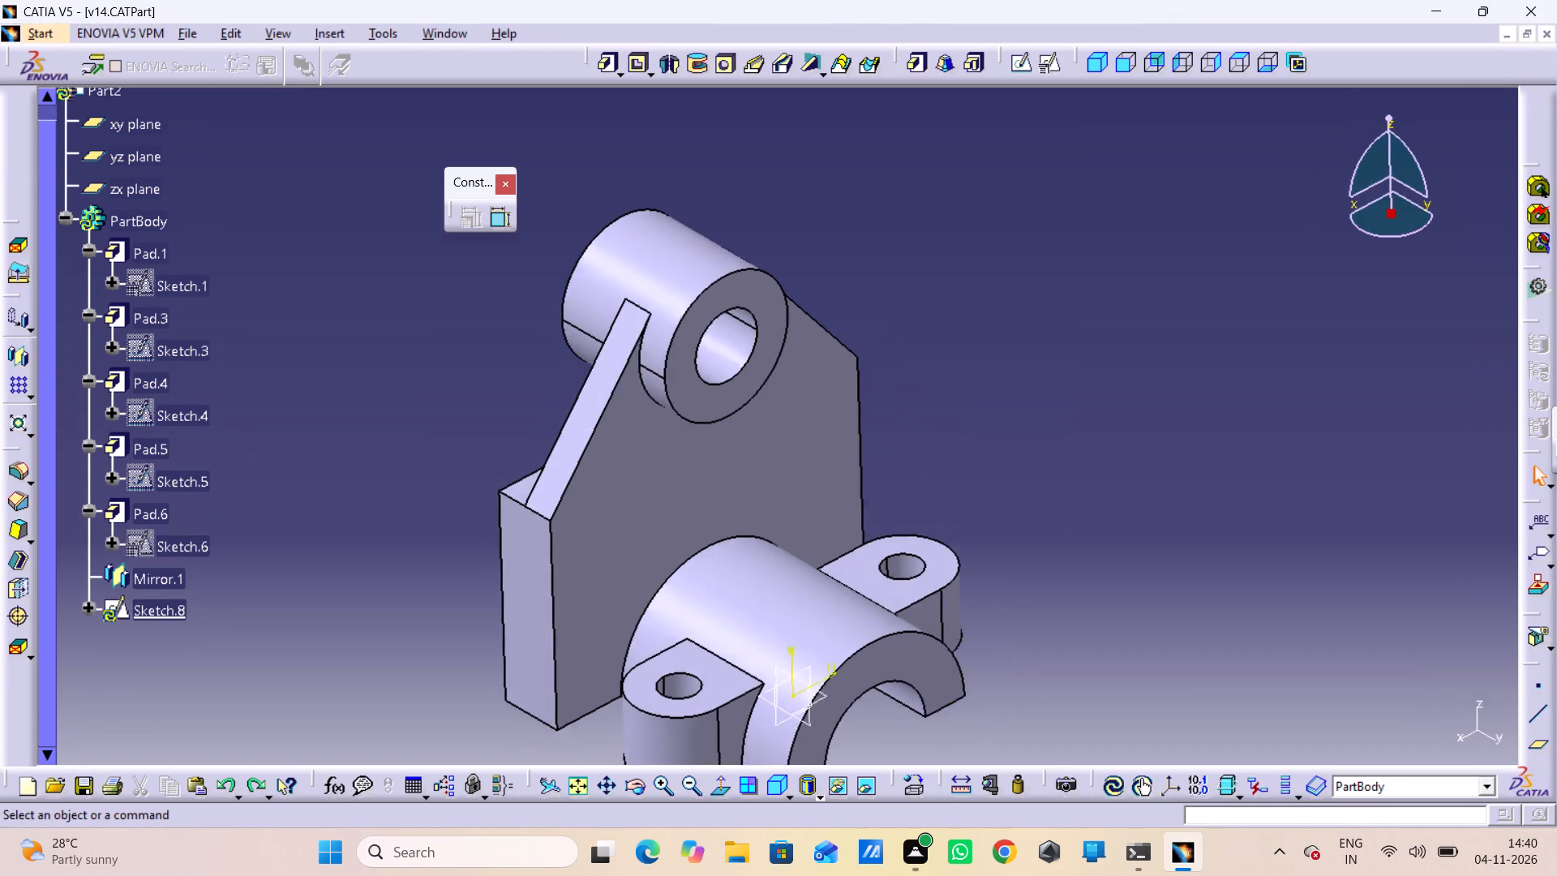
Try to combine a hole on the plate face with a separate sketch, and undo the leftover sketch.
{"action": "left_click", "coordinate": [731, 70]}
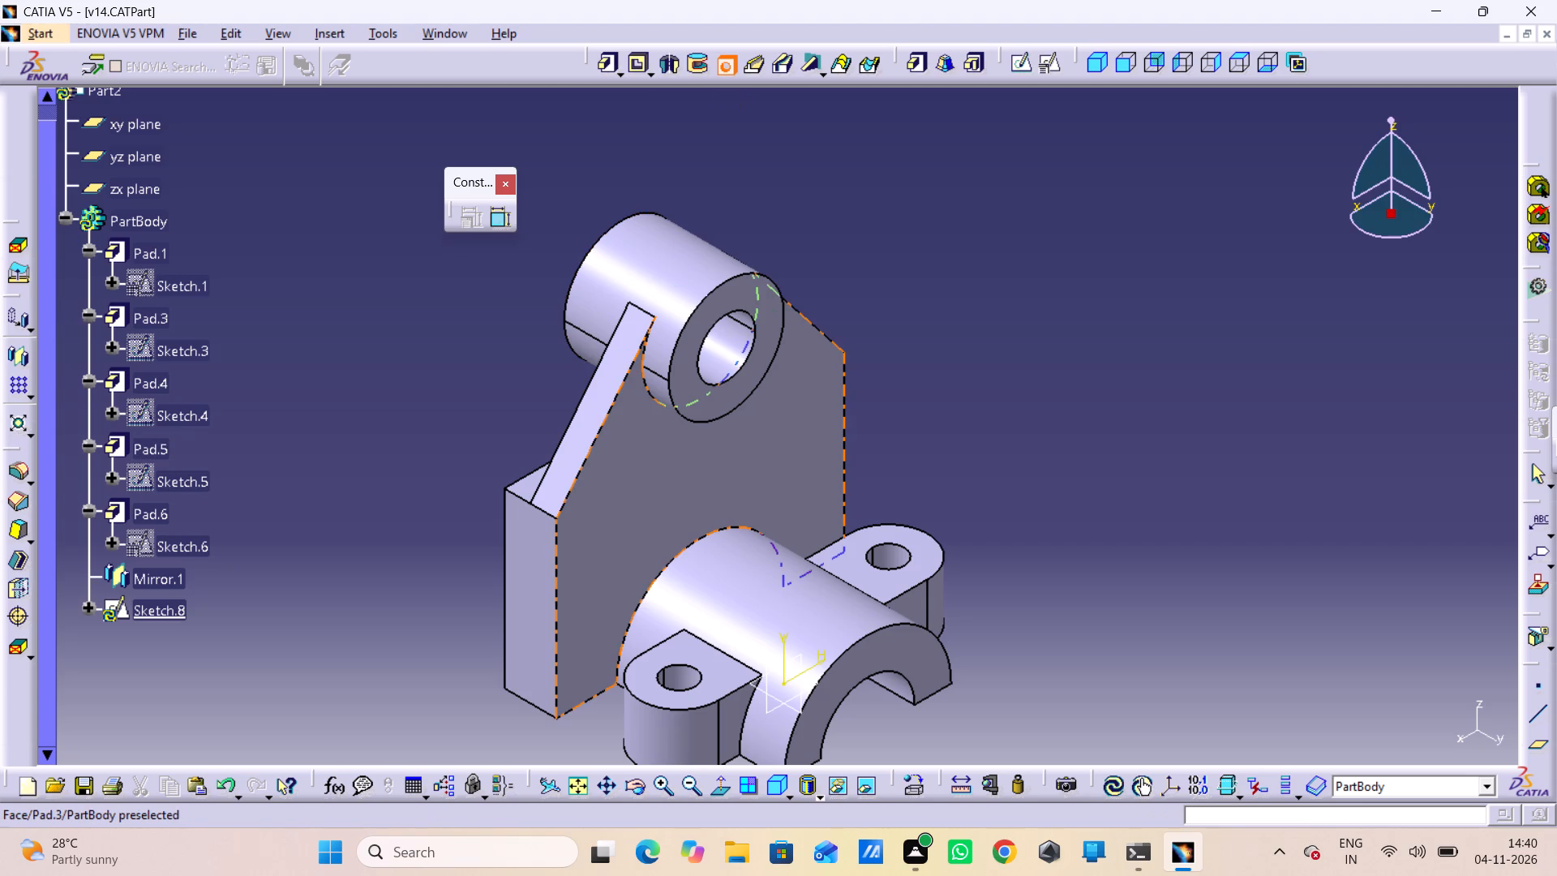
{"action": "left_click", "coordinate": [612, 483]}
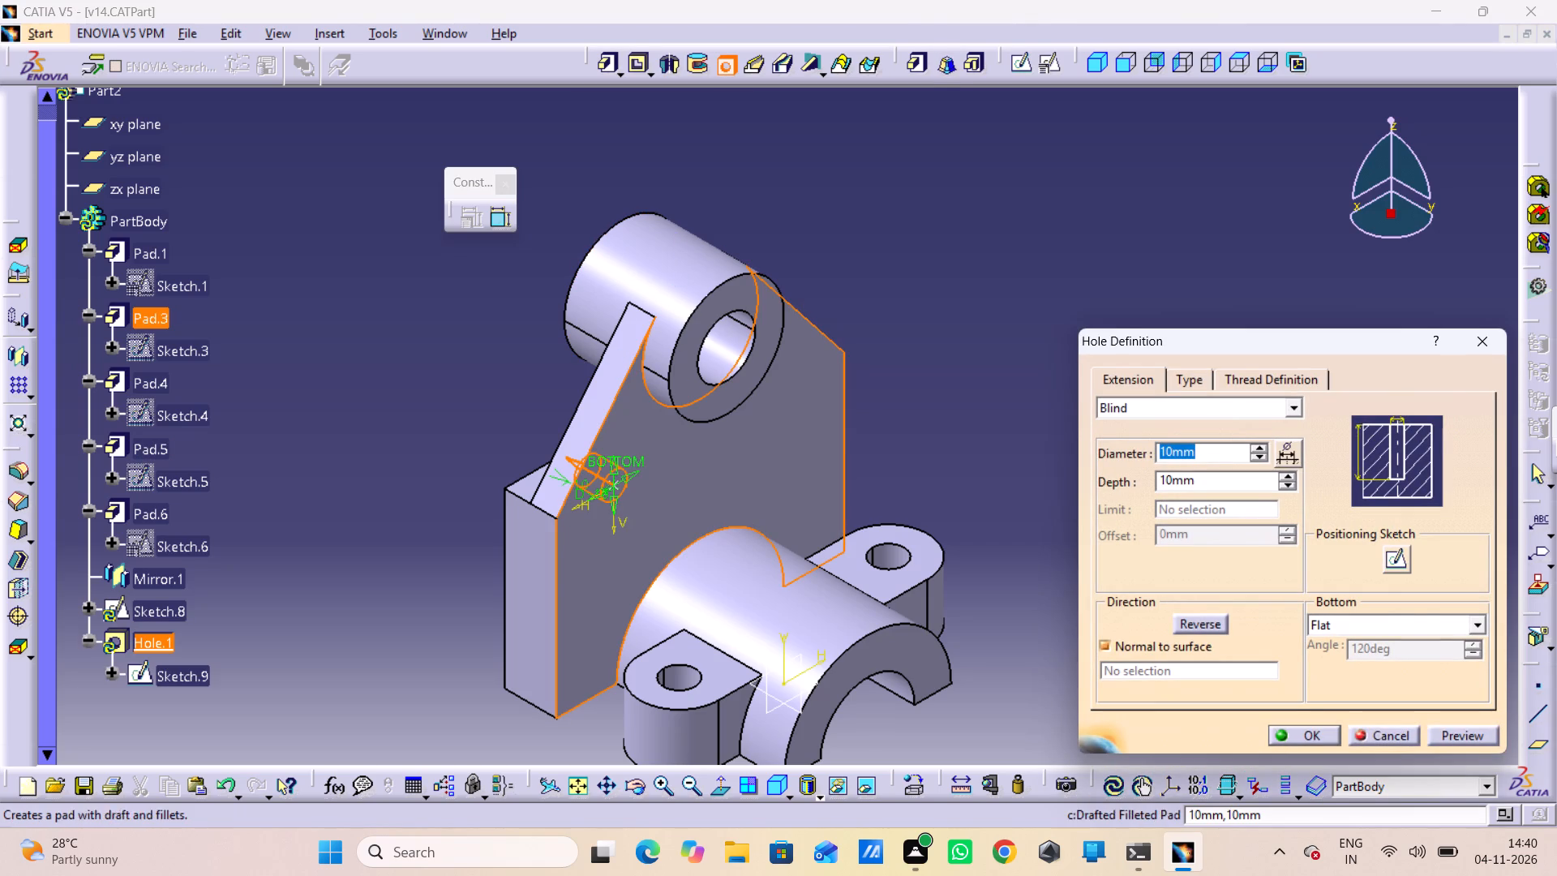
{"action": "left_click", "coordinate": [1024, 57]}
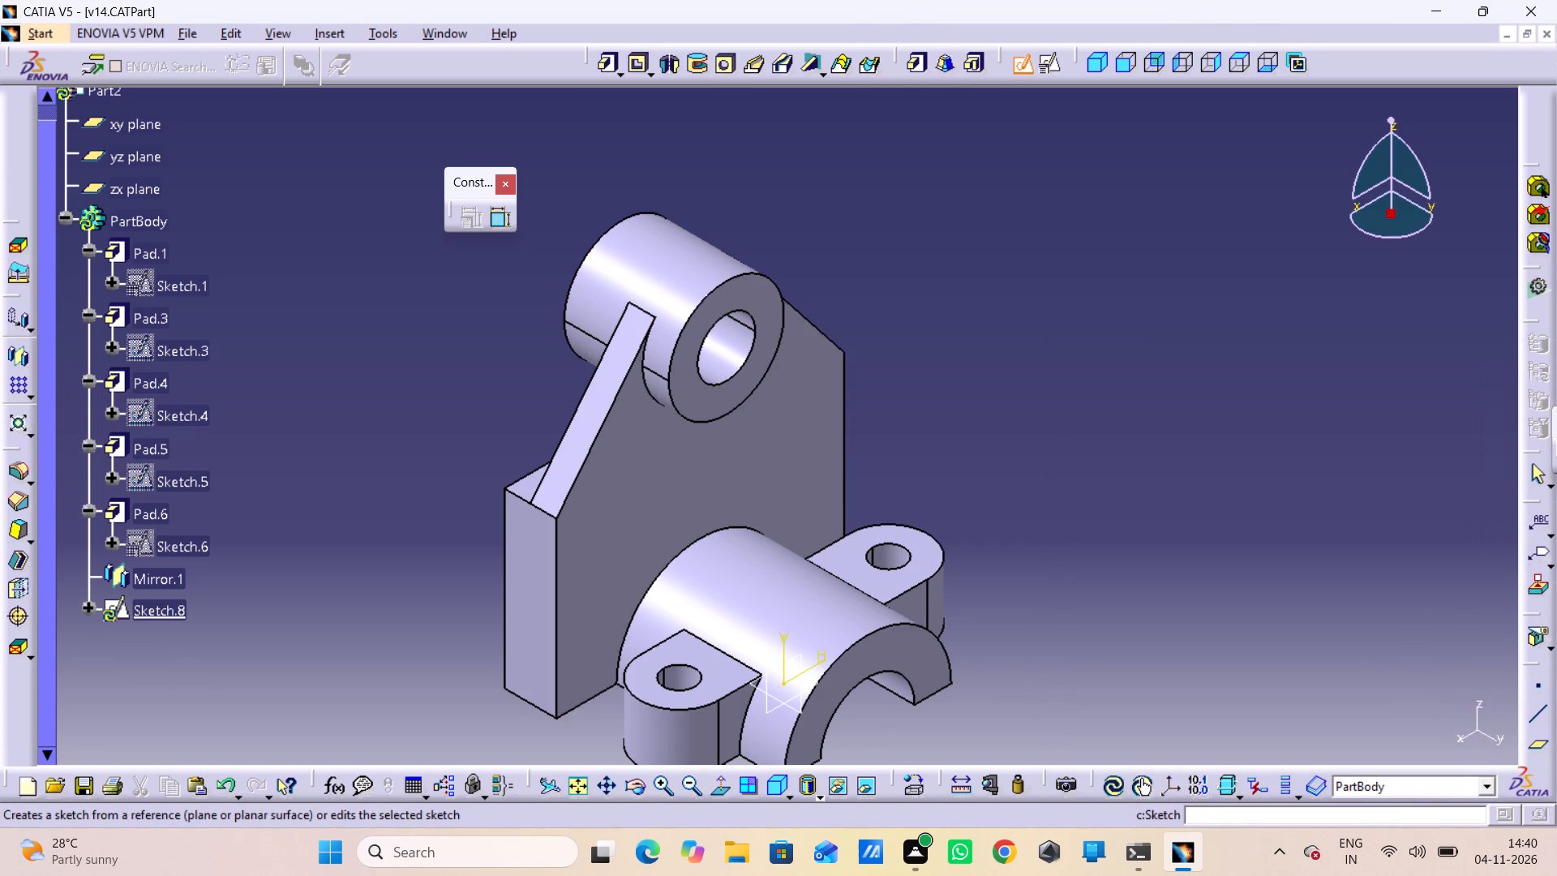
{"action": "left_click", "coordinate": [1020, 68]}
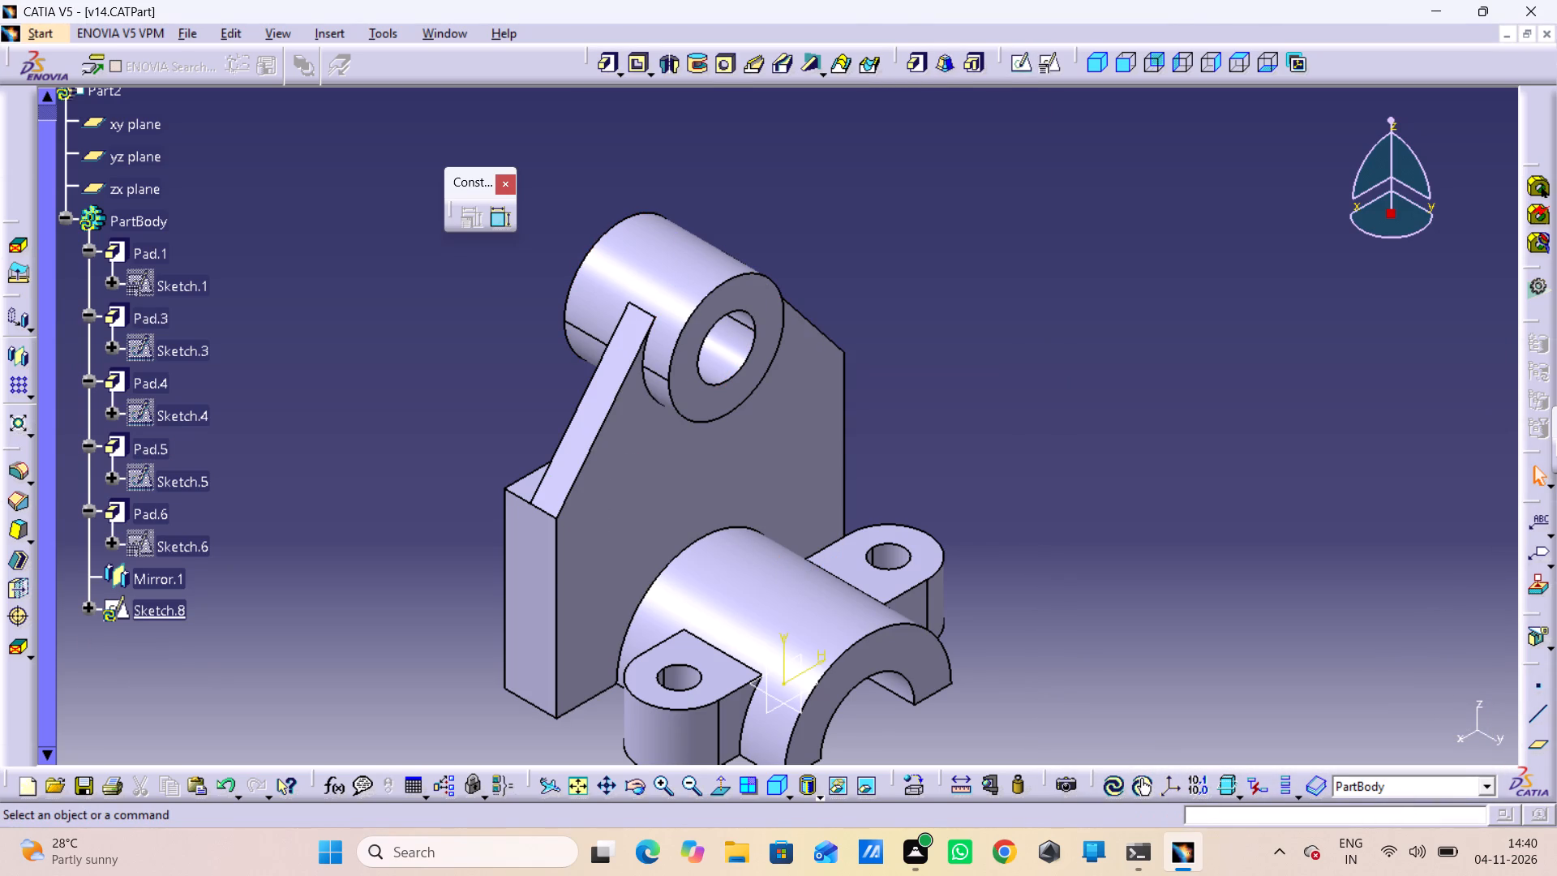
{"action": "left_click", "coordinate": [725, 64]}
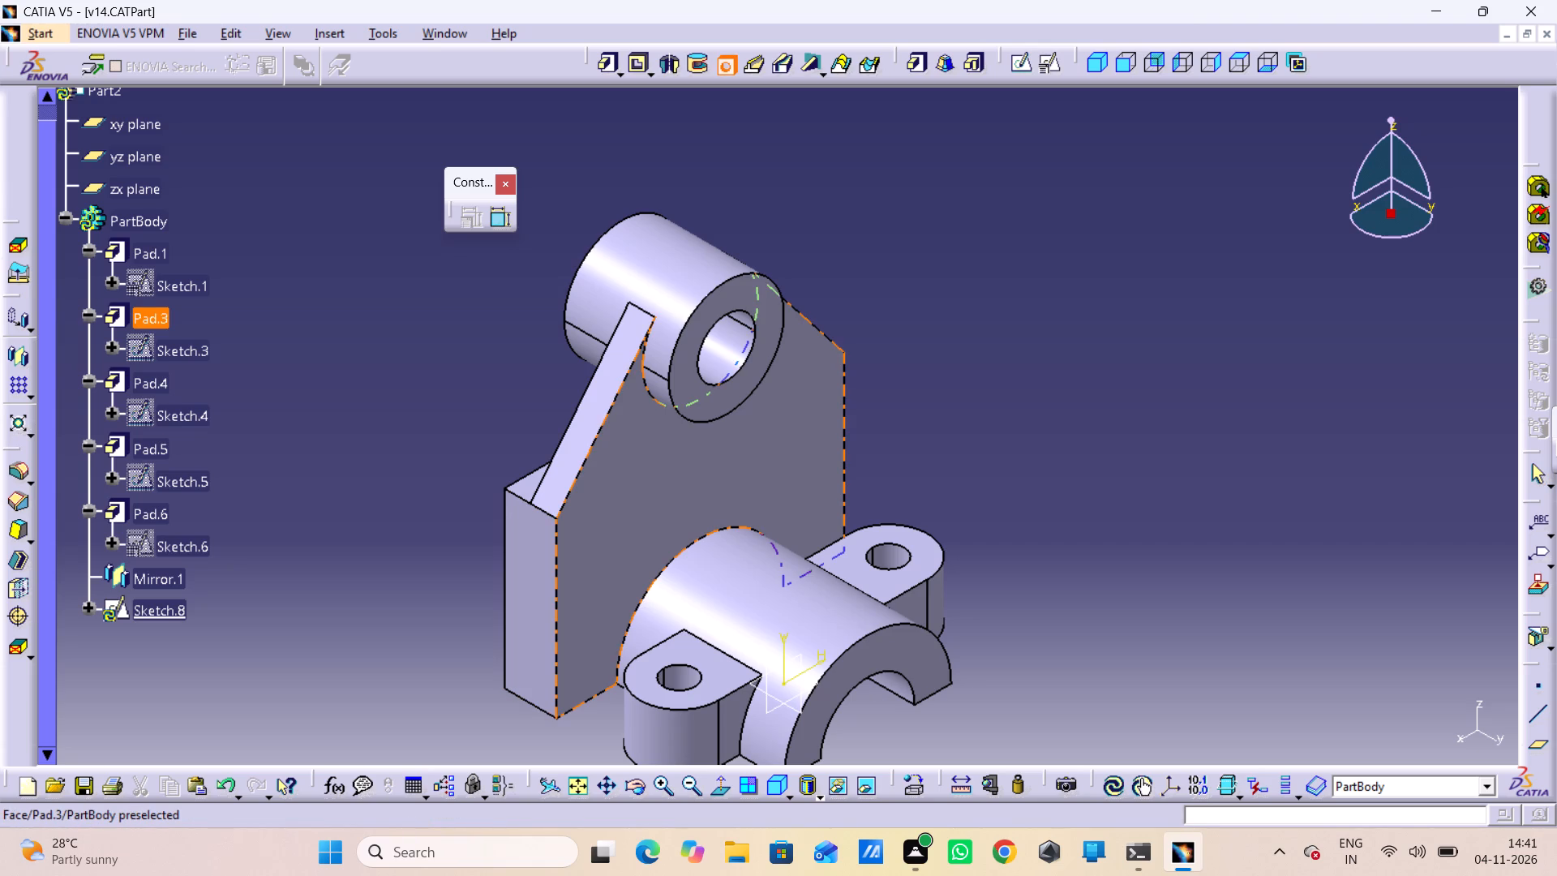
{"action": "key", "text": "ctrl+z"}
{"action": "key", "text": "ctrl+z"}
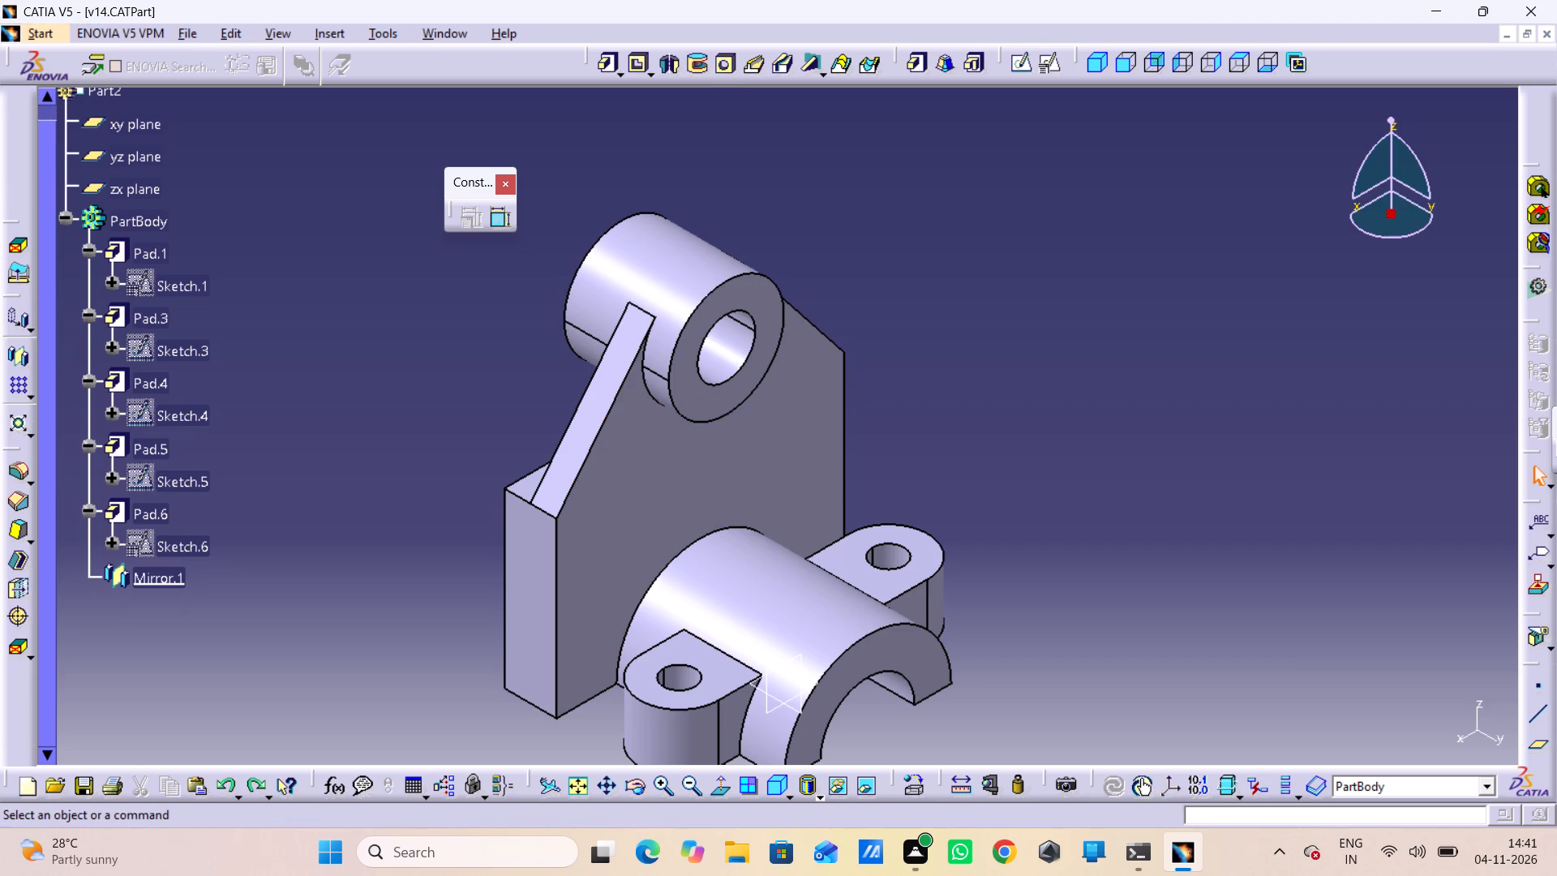
Start a hole on the plate face behind the half-cylinder and constrain its centre 44 mm from the plate's base edge in the positioning sketch.
{"action": "left_click", "coordinate": [727, 54]}
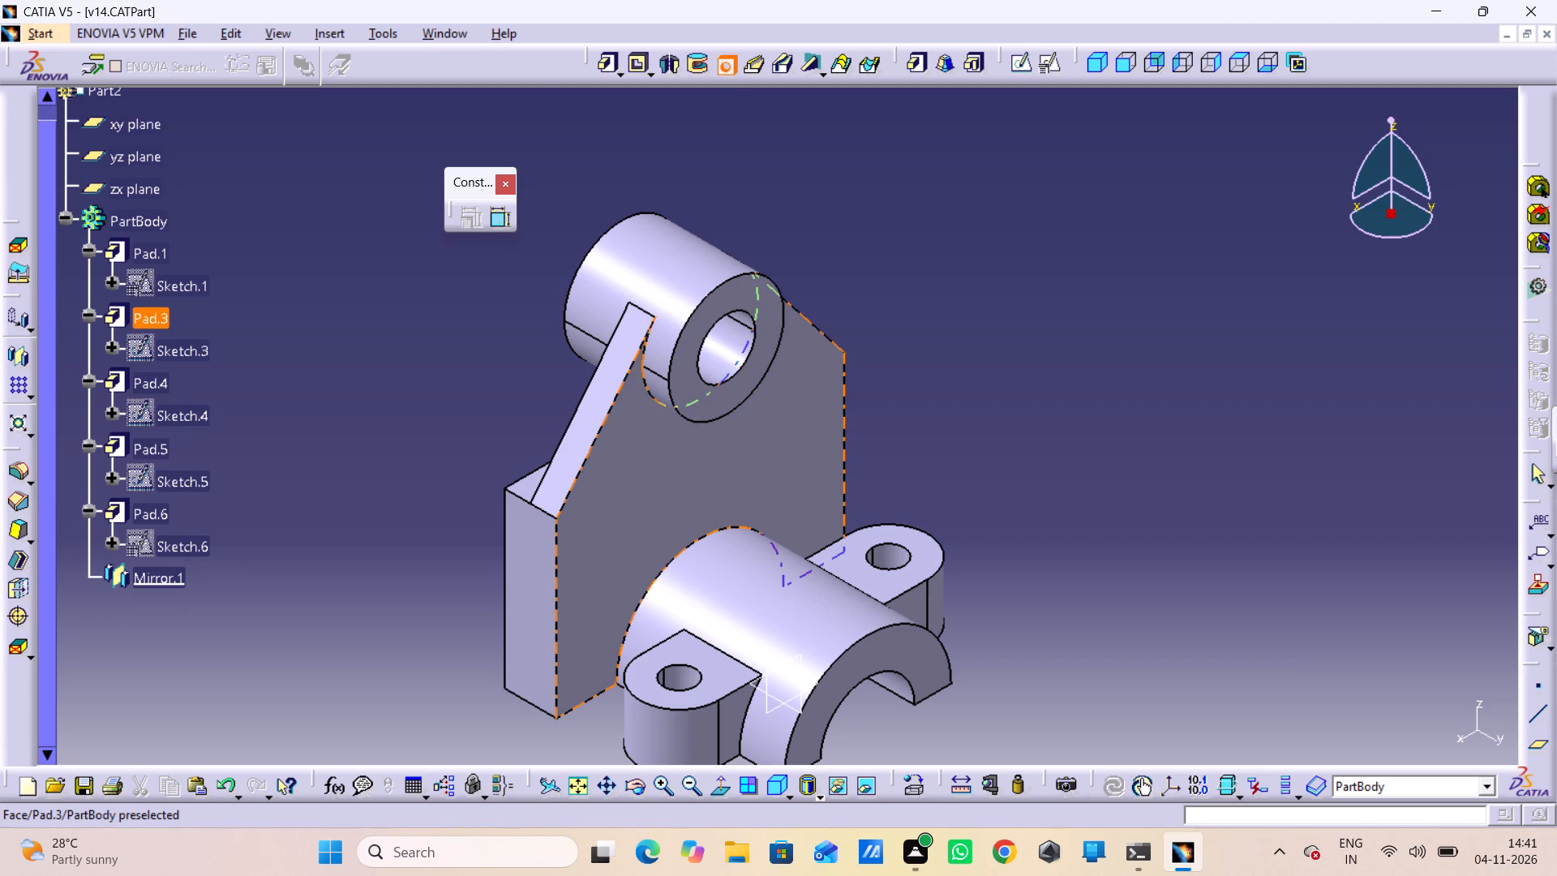
{"action": "left_click", "coordinate": [607, 503]}
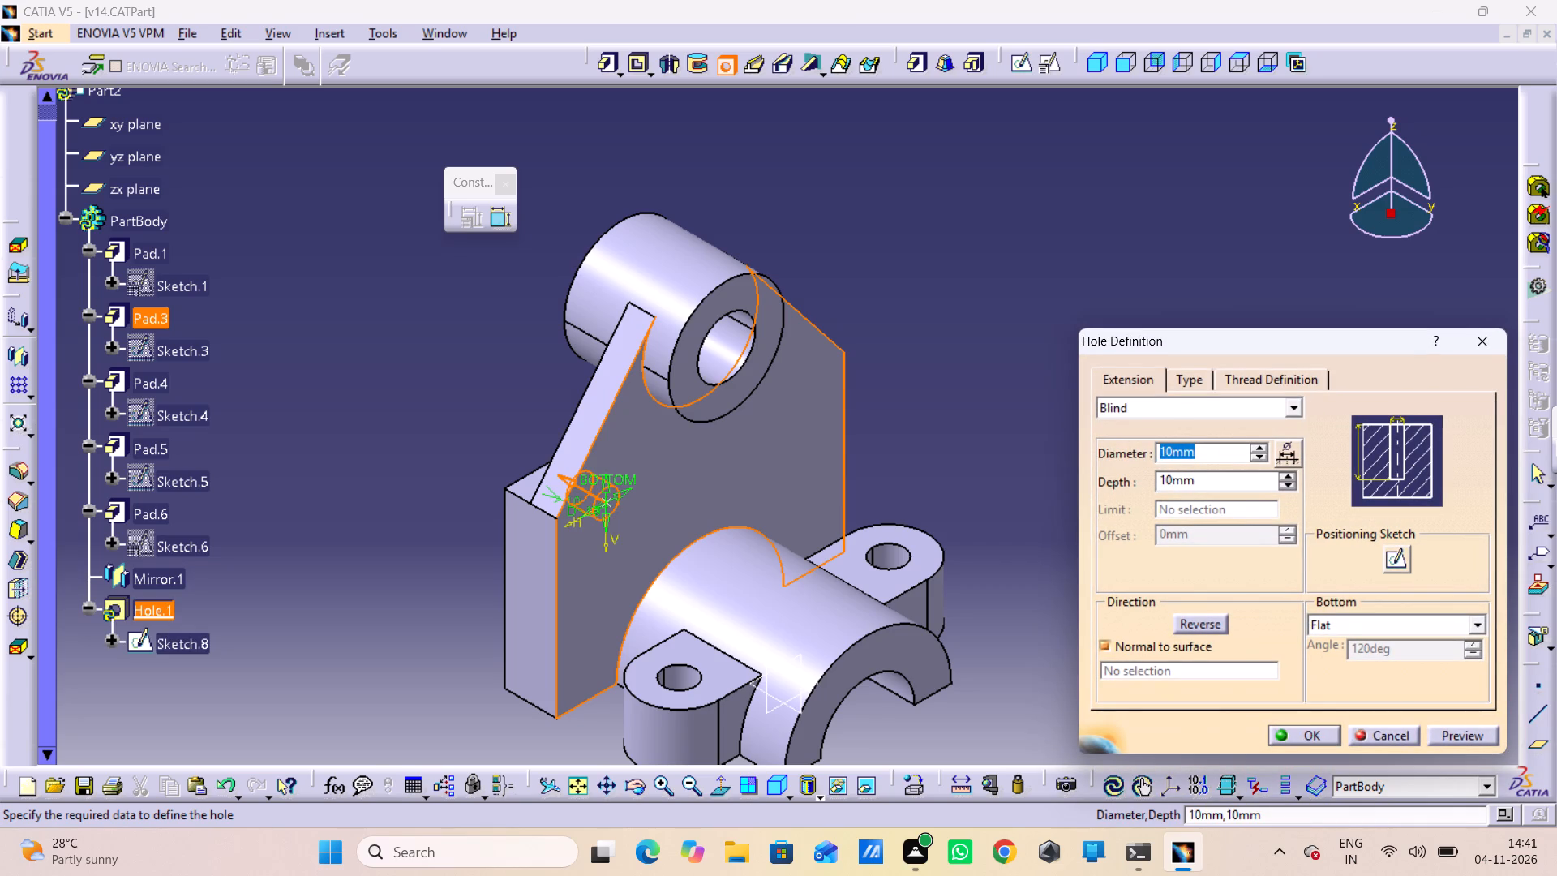
{"action": "left_click", "coordinate": [1397, 568]}
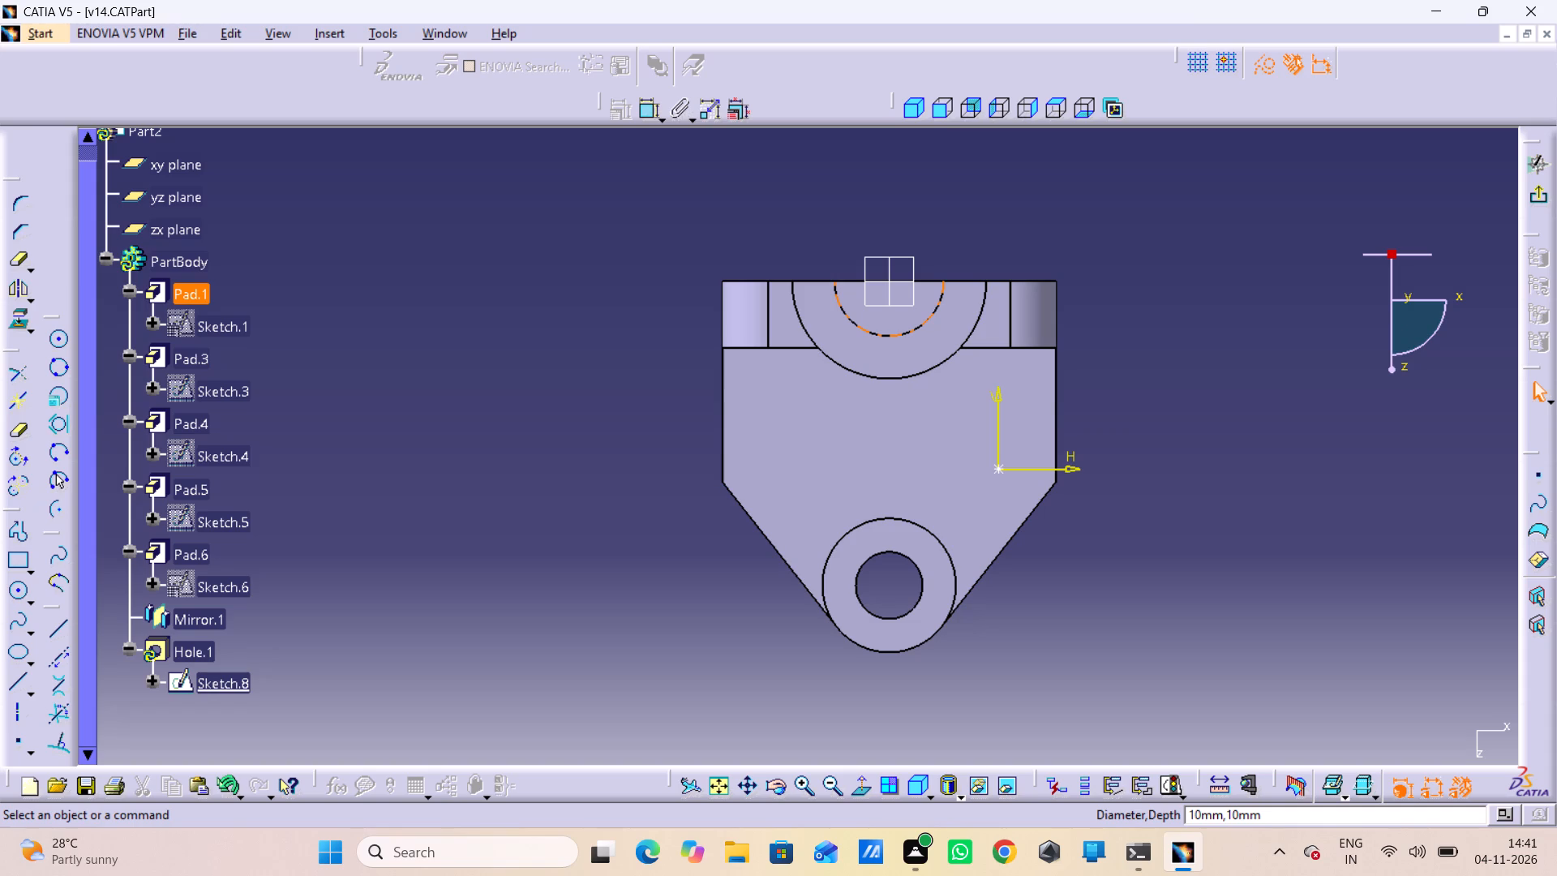
{"action": "double_click", "coordinate": [651, 101]}
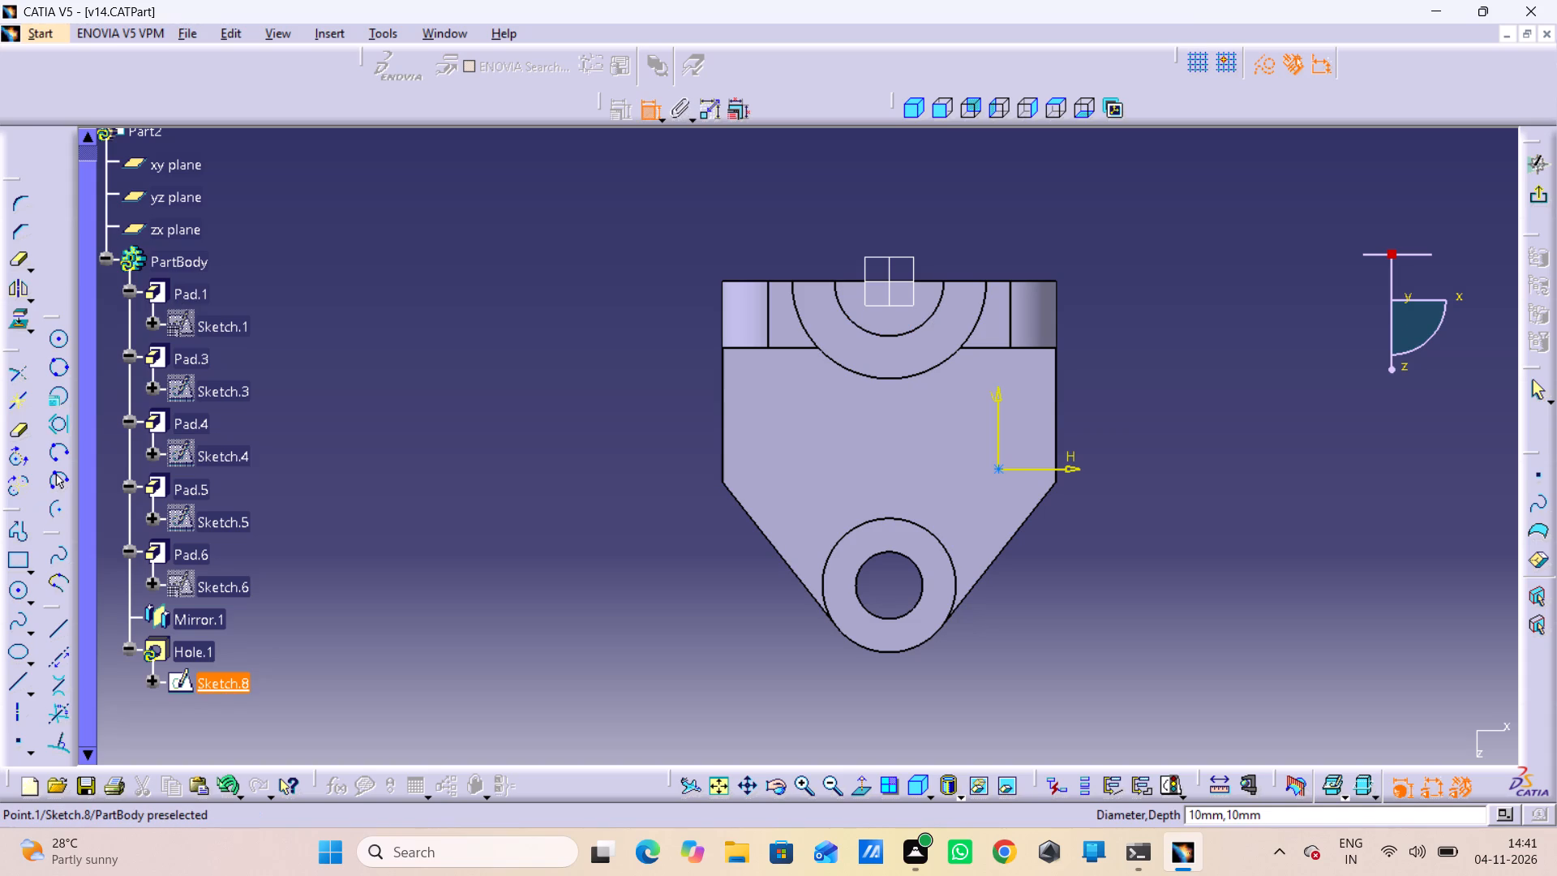
{"action": "left_click", "coordinate": [1002, 470]}
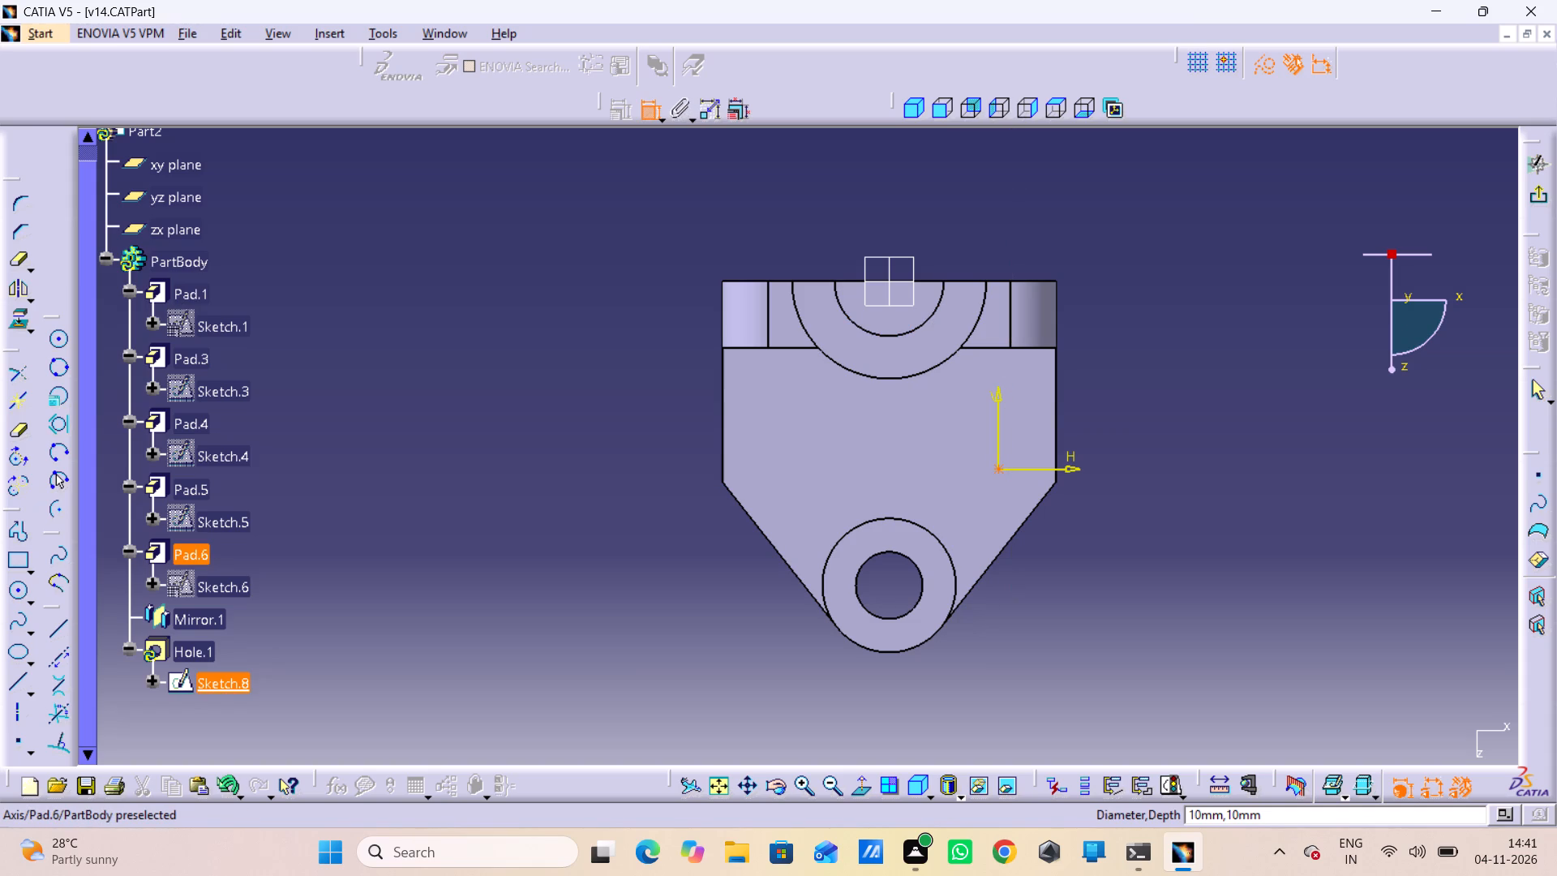
{"action": "middle_click_drag", "start_coordinate": [1112, 356], "coordinate": [896, 405]}
{"action": "right_click_drag", "start_coordinate": [1113, 356], "coordinate": [896, 405]}
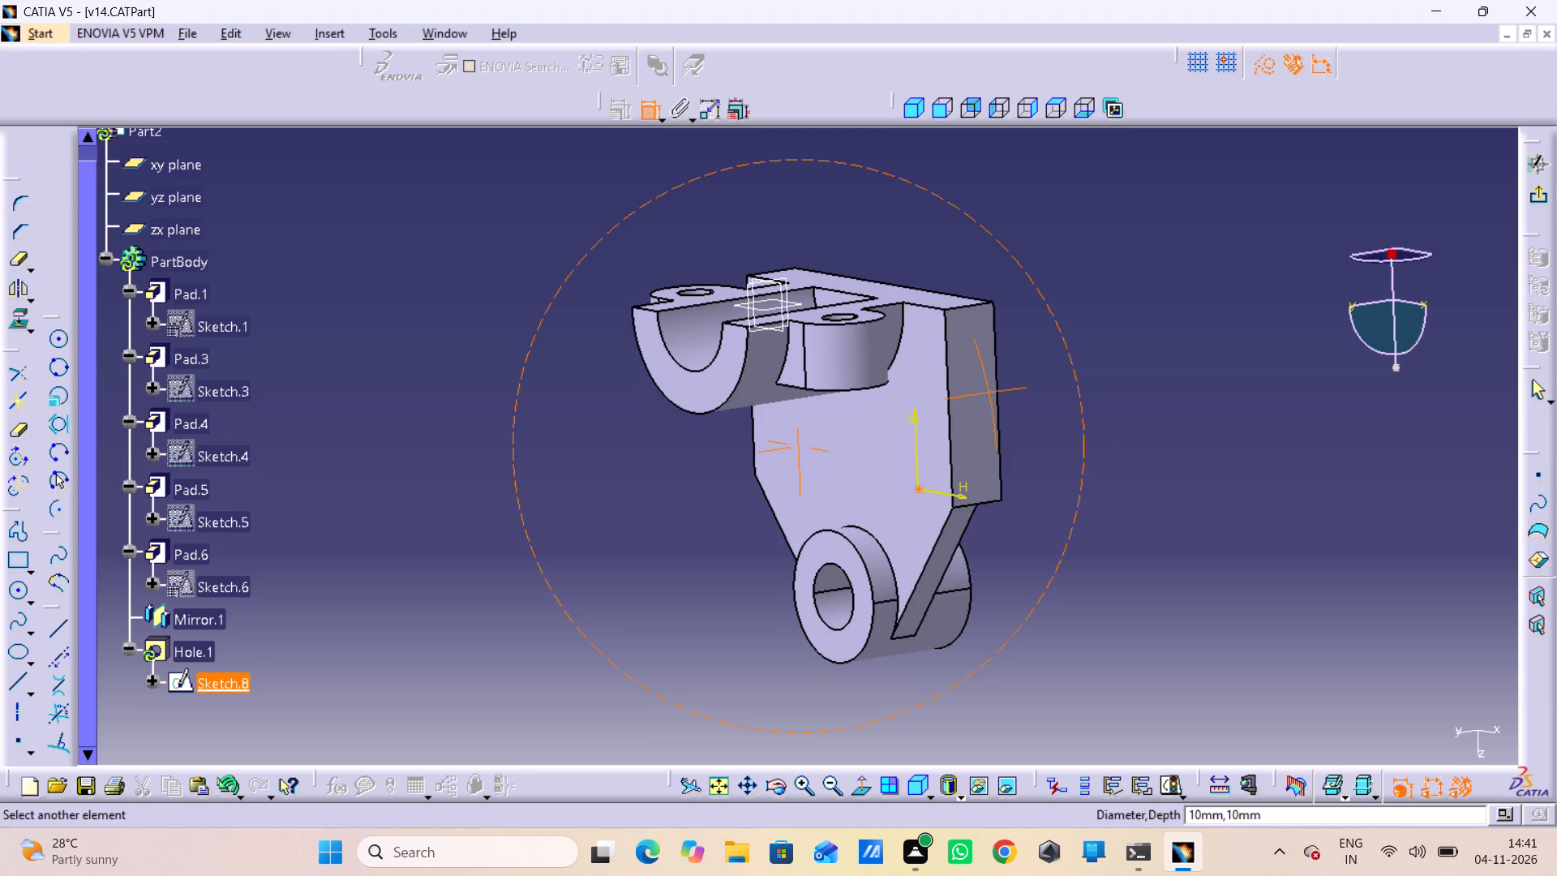
{"action": "middle_click_drag", "start_coordinate": [896, 405], "coordinate": [1113, 424]}
{"action": "right_click_drag", "start_coordinate": [896, 405], "coordinate": [1113, 424]}
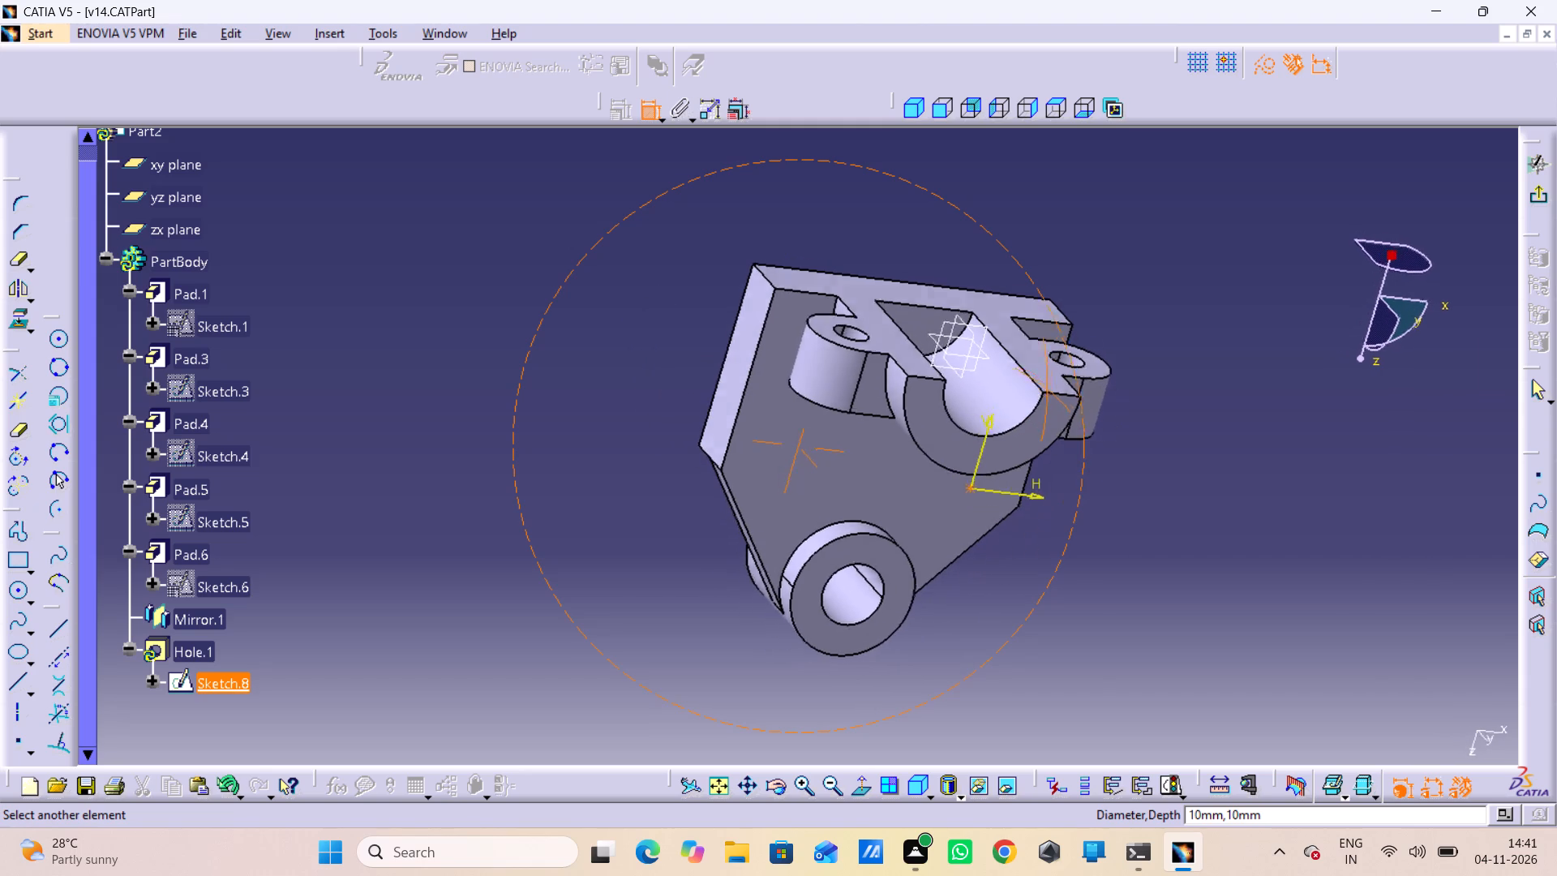
{"action": "middle_click_drag", "start_coordinate": [1113, 424], "coordinate": [1050, 366]}
{"action": "right_click_drag", "start_coordinate": [1113, 424], "coordinate": [1050, 366]}
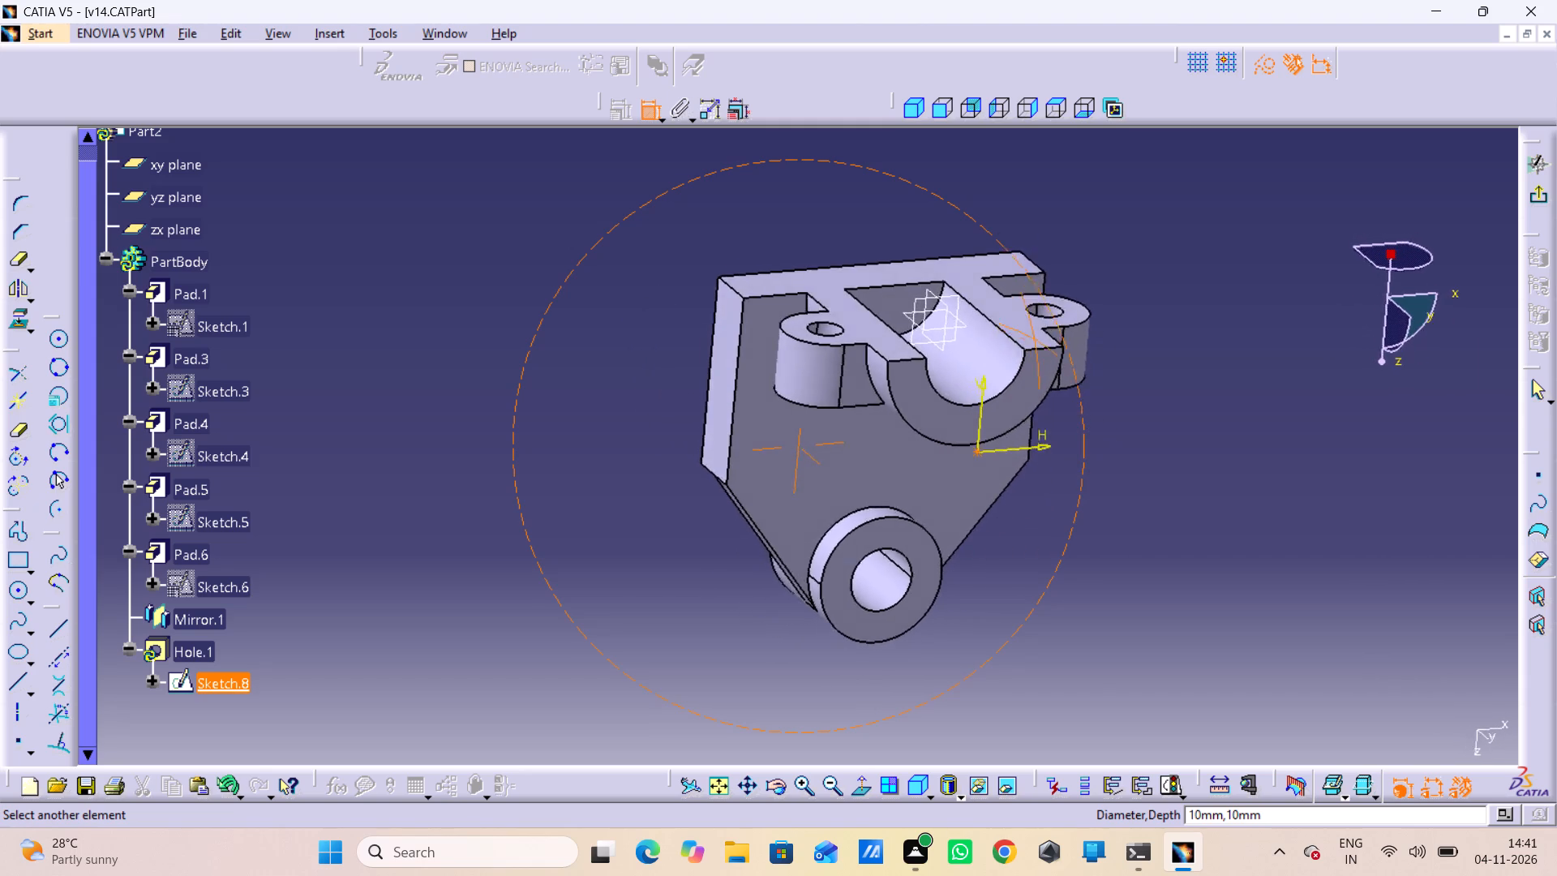
{"action": "right_click_drag", "start_coordinate": [1050, 366], "coordinate": [976, 367]}
{"action": "middle_click_drag", "start_coordinate": [1050, 366], "coordinate": [976, 367]}
{"action": "left_click", "coordinate": [937, 260]}
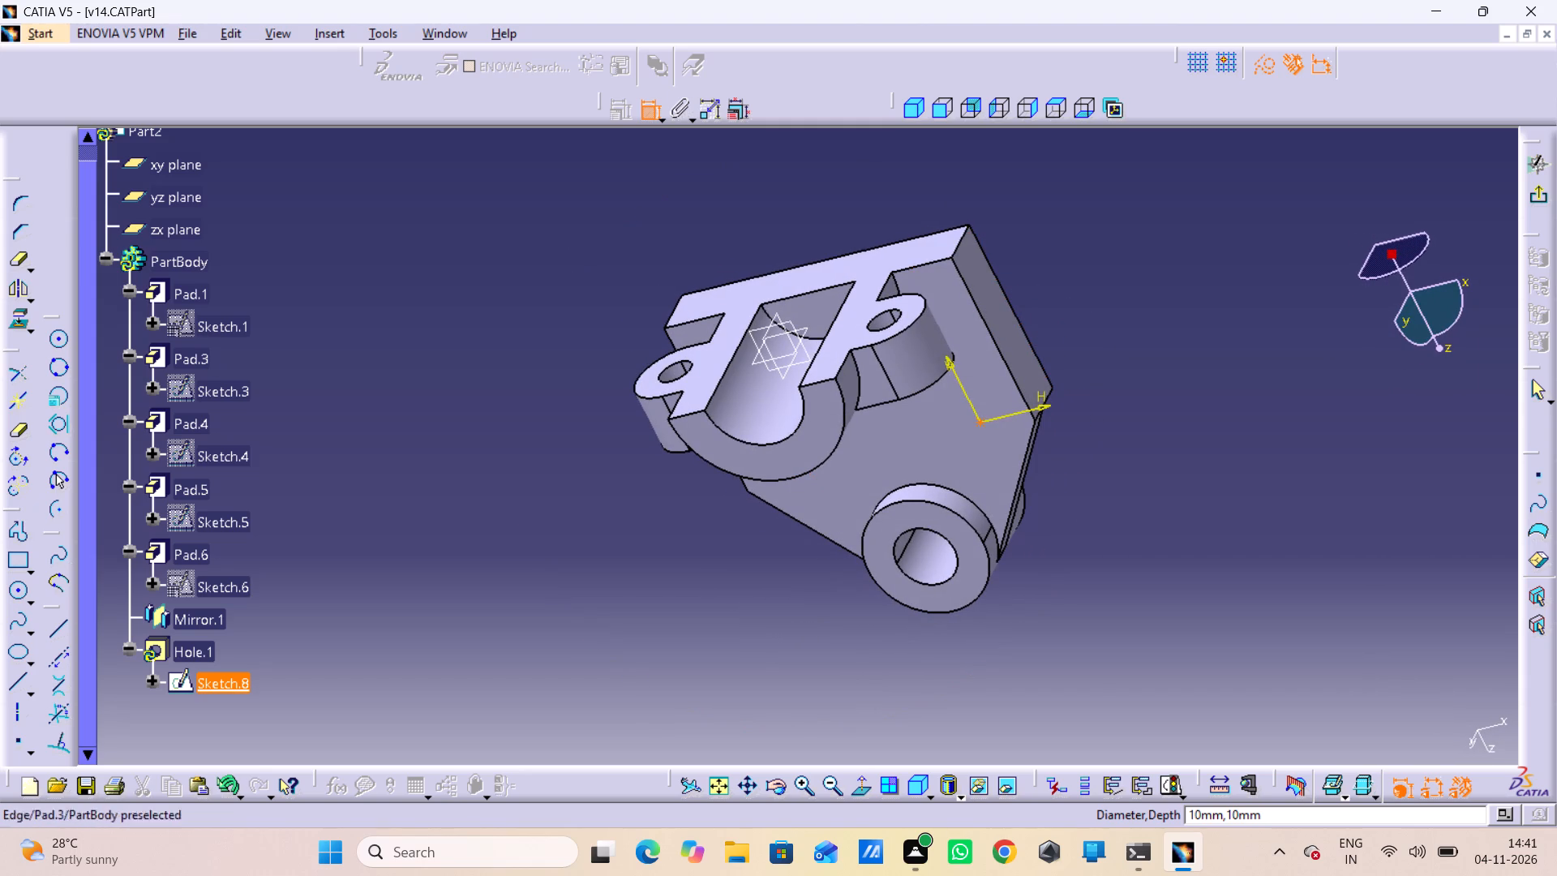
{"action": "left_click", "coordinate": [1148, 296]}
{"action": "left_click", "coordinate": [1155, 286]}
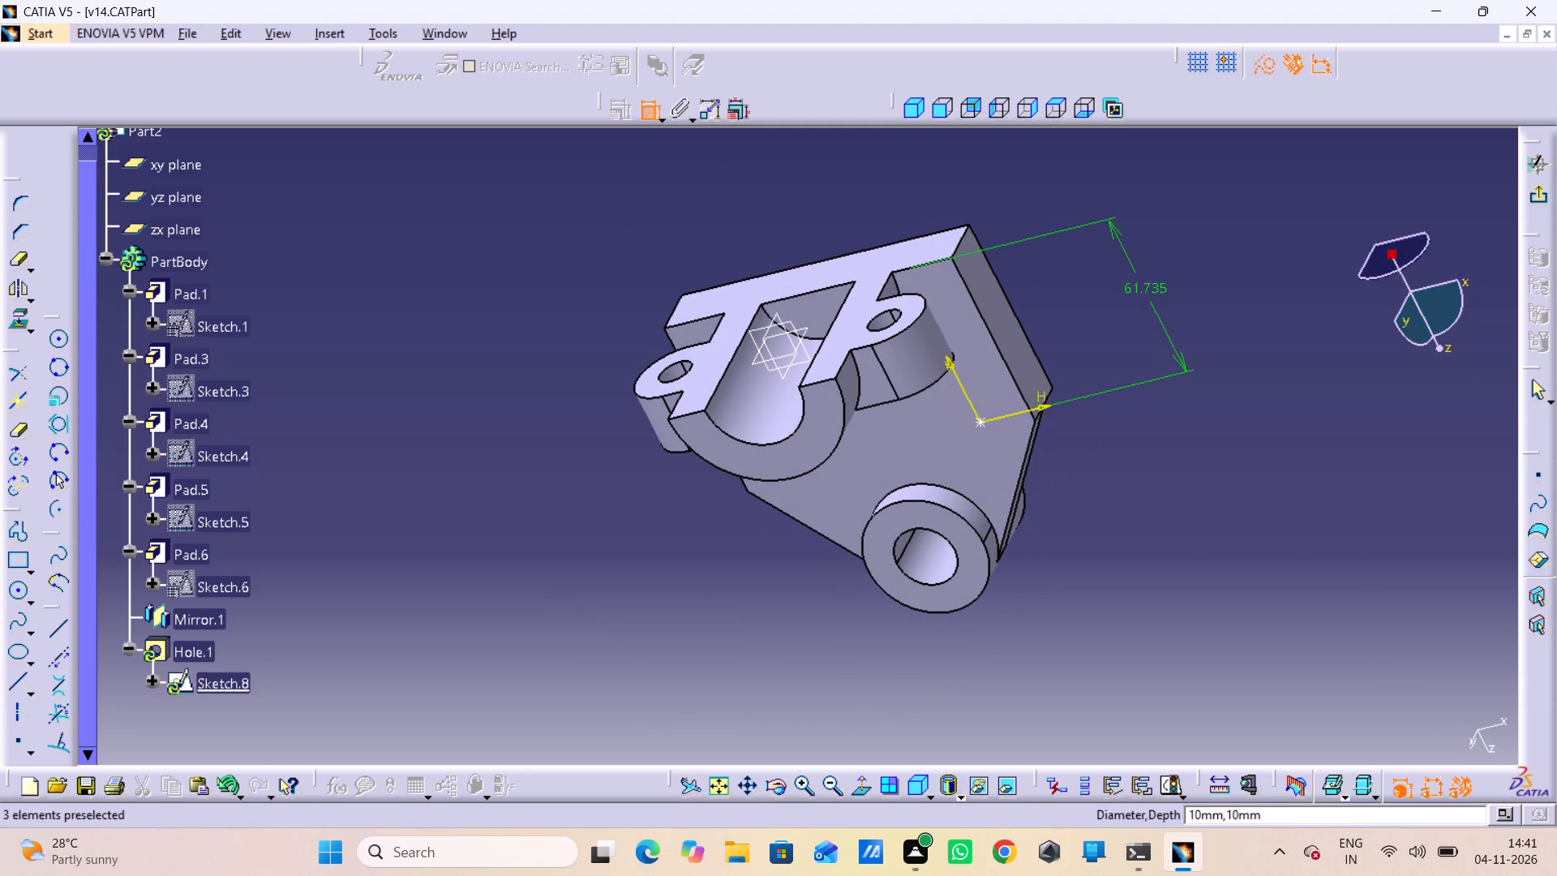
{"action": "double_click", "coordinate": [1155, 284]}
{"action": "type", "text": "44"}
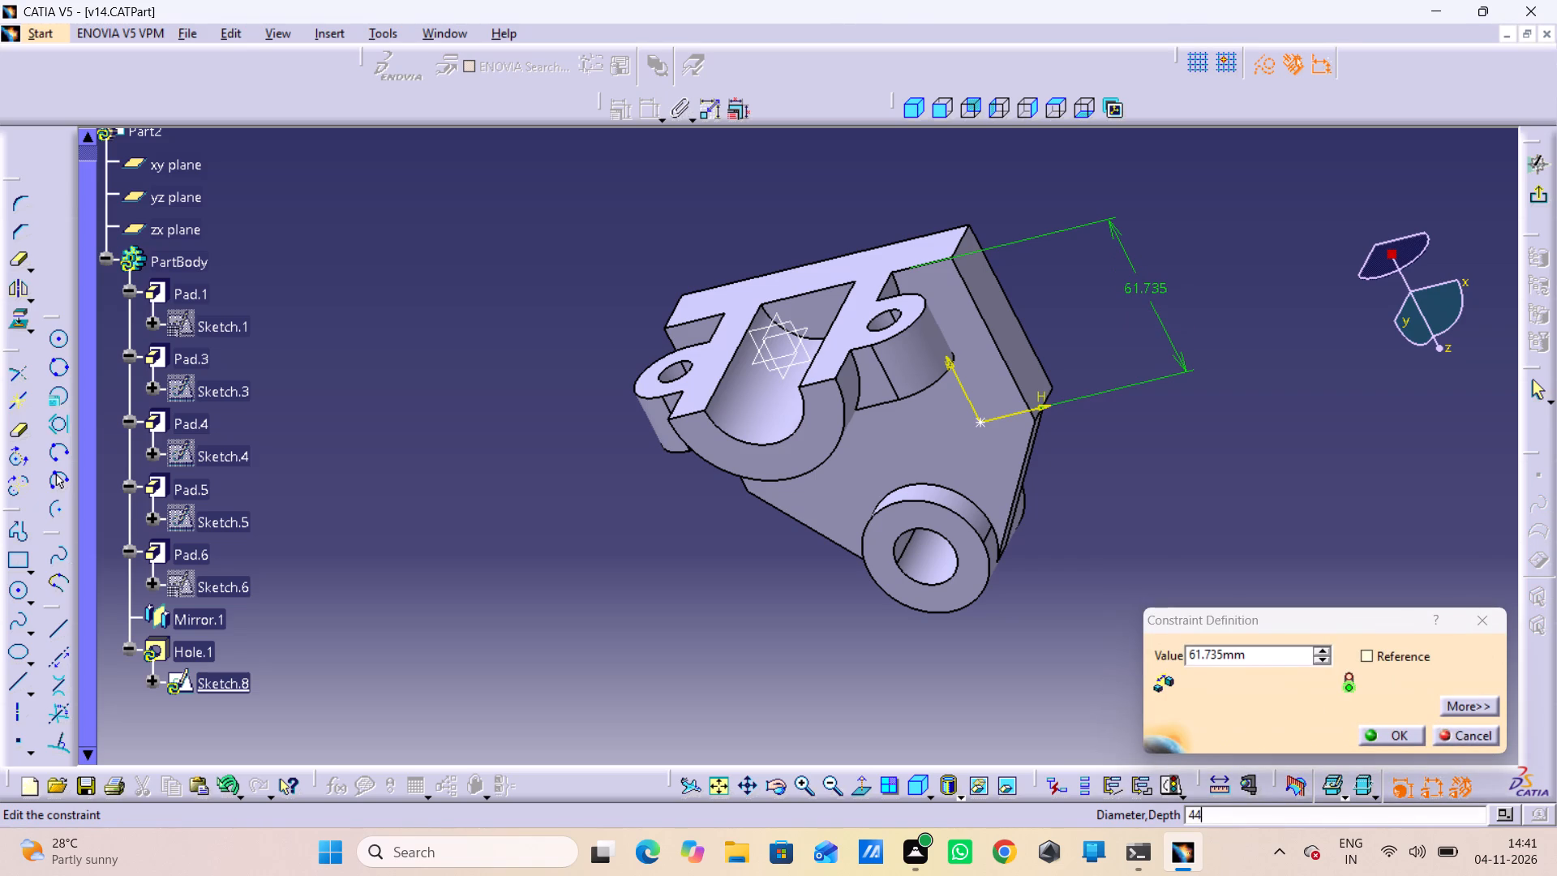
{"action": "left_click_drag", "start_coordinate": [1265, 656], "coordinate": [1078, 689]}
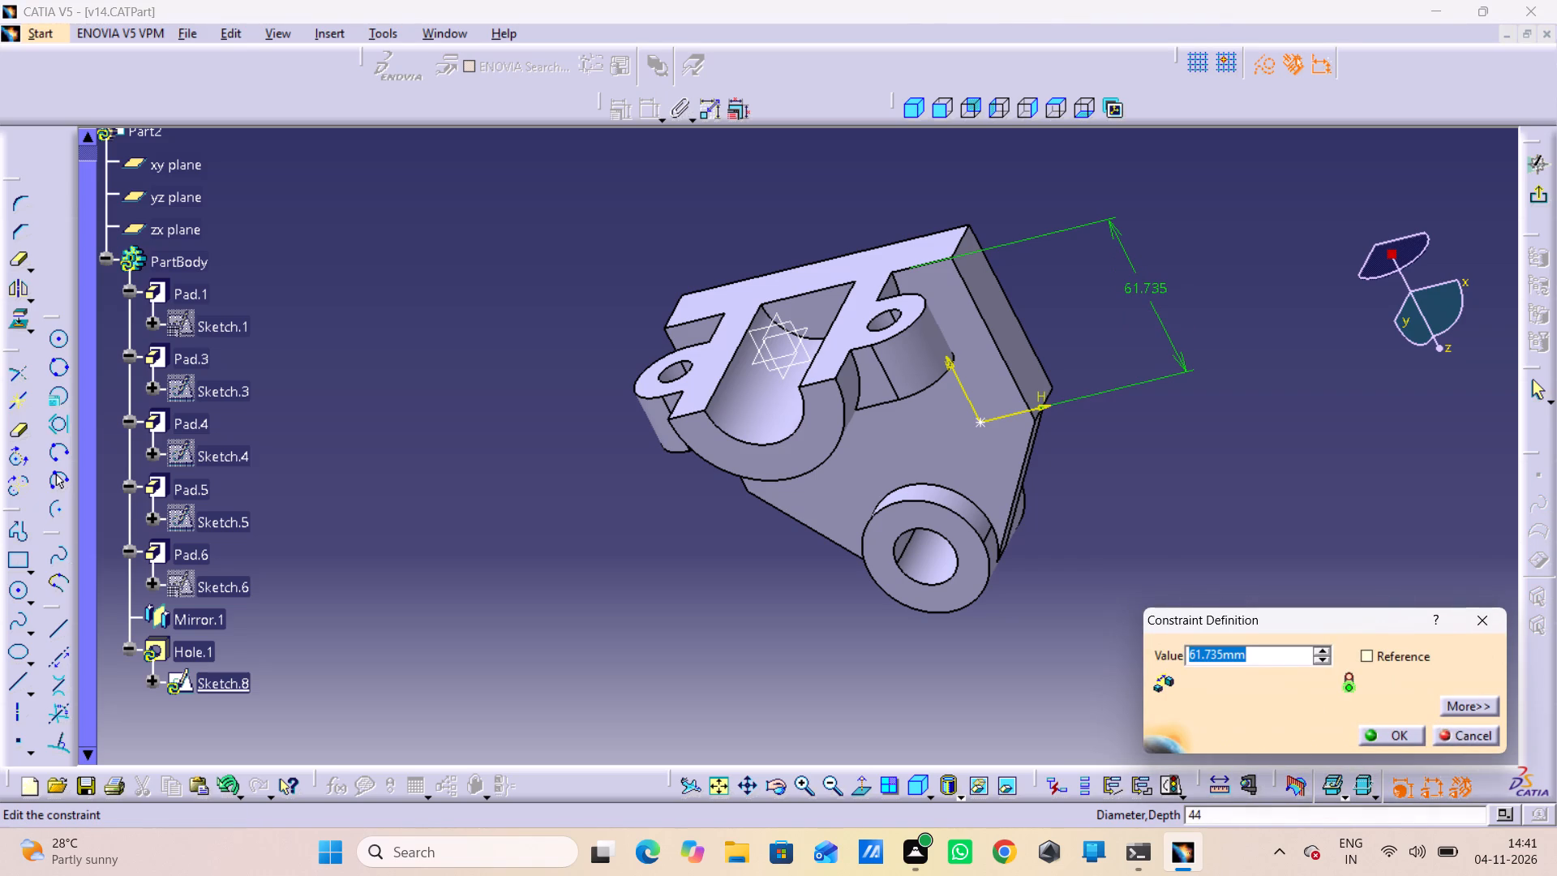
{"action": "type", "text": "44"}
{"action": "key", "text": "Return"}
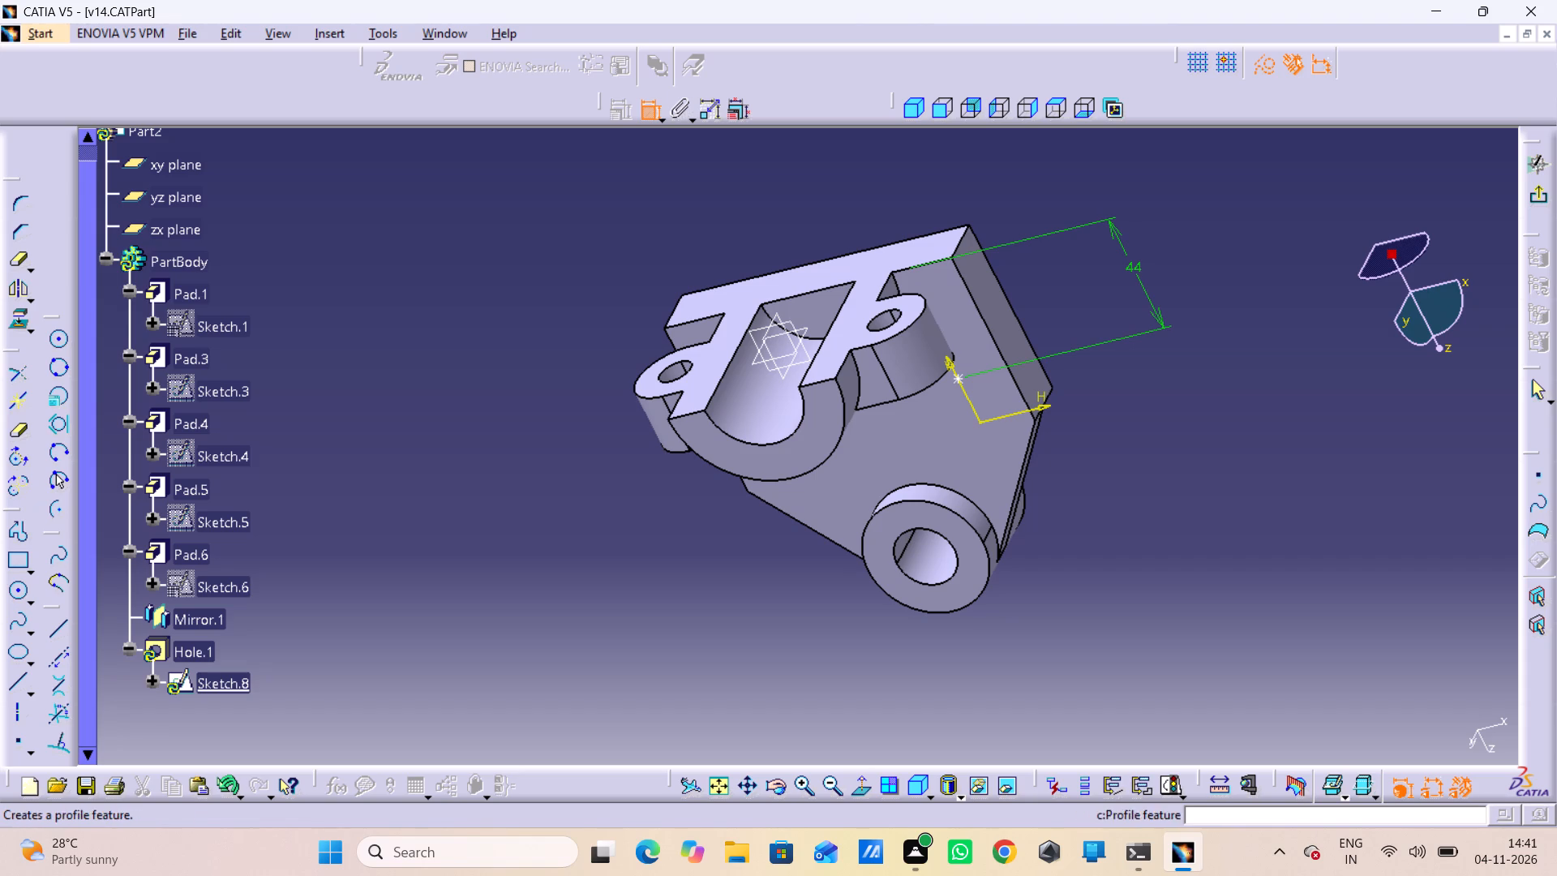
Constrain the hole centre 40 mm from the bracket's vertical mid-plane and exit the positioning sketch.
{"action": "middle_click_drag", "start_coordinate": [827, 714], "coordinate": [912, 387]}
{"action": "right_click_drag", "start_coordinate": [828, 711], "coordinate": [912, 387]}
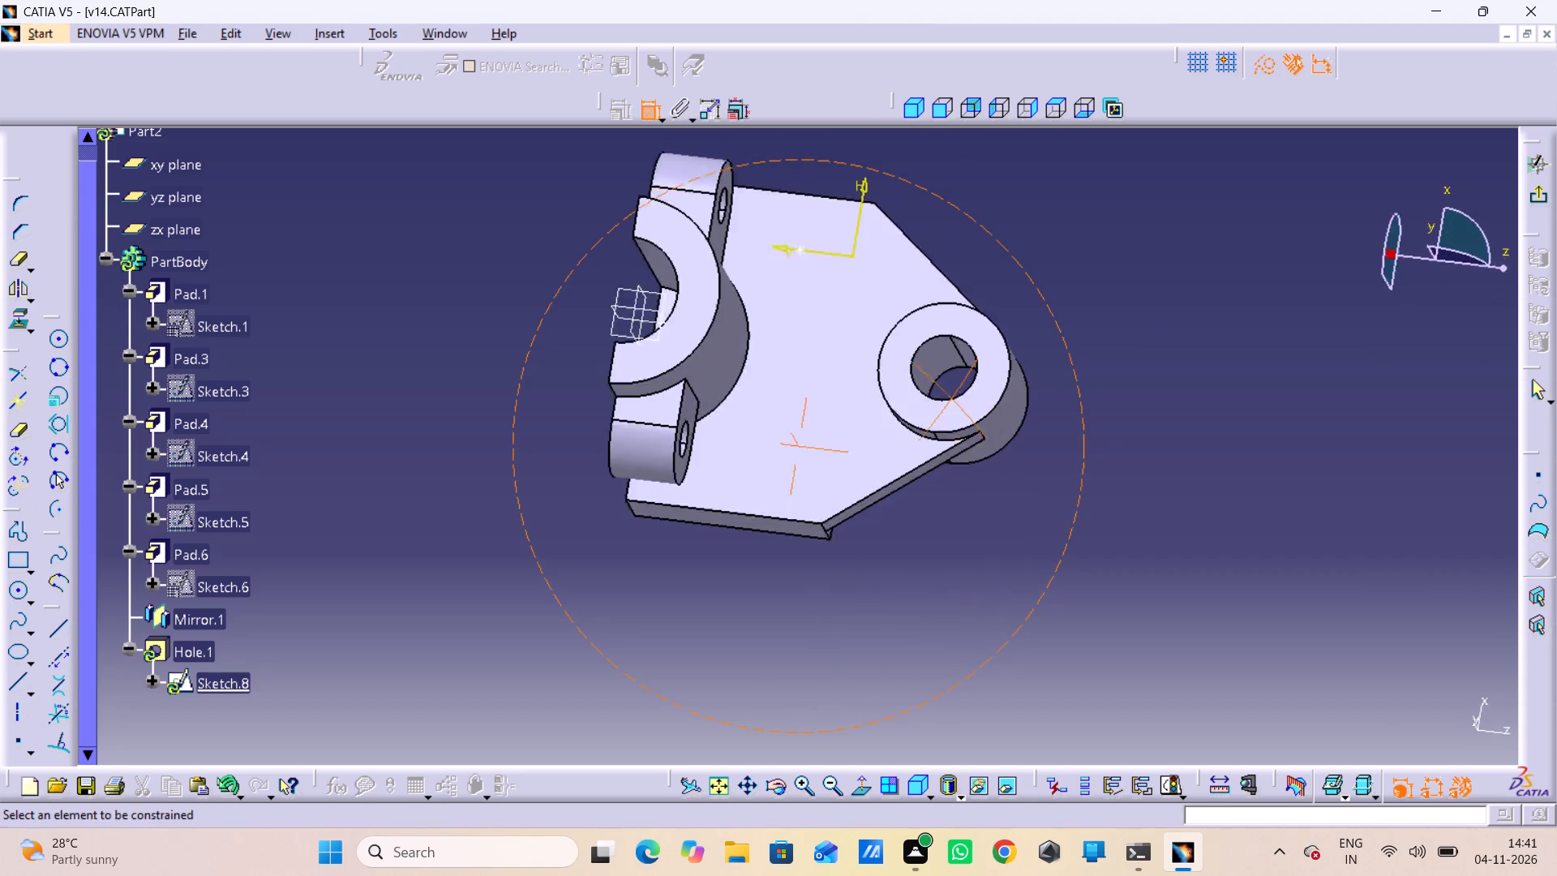
{"action": "right_click_drag", "start_coordinate": [912, 387], "coordinate": [882, 378]}
{"action": "middle_click_drag", "start_coordinate": [912, 387], "coordinate": [865, 382]}
{"action": "middle_click_drag", "start_coordinate": [712, 610], "coordinate": [971, 711]}
{"action": "right_click_drag", "start_coordinate": [711, 608], "coordinate": [971, 711]}
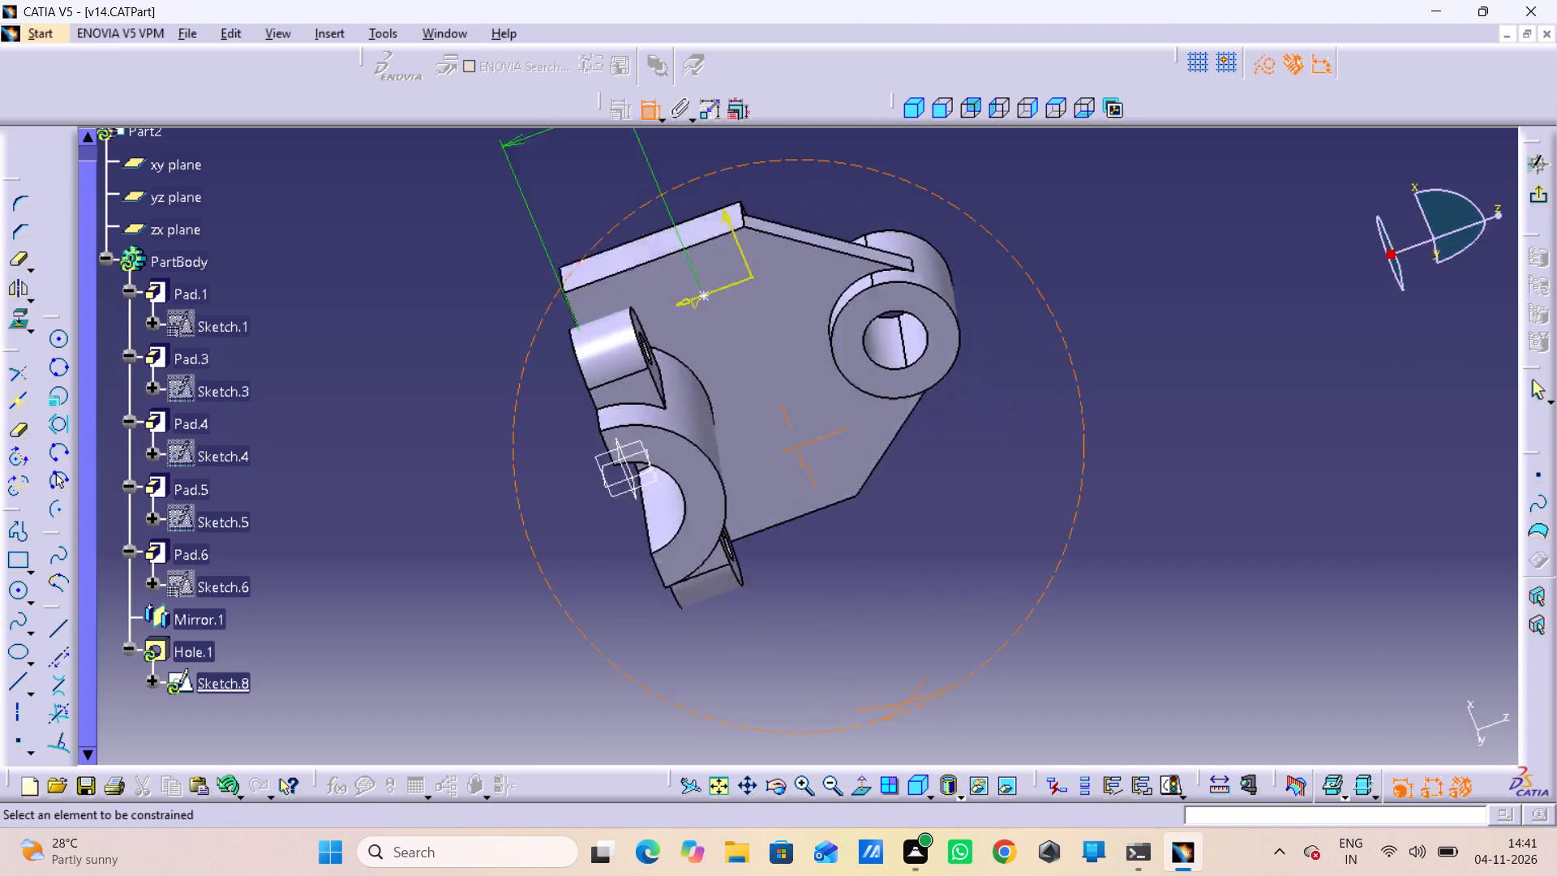
{"action": "middle_click_drag", "start_coordinate": [971, 711], "coordinate": [950, 498]}
{"action": "right_click_drag", "start_coordinate": [971, 711], "coordinate": [950, 498]}
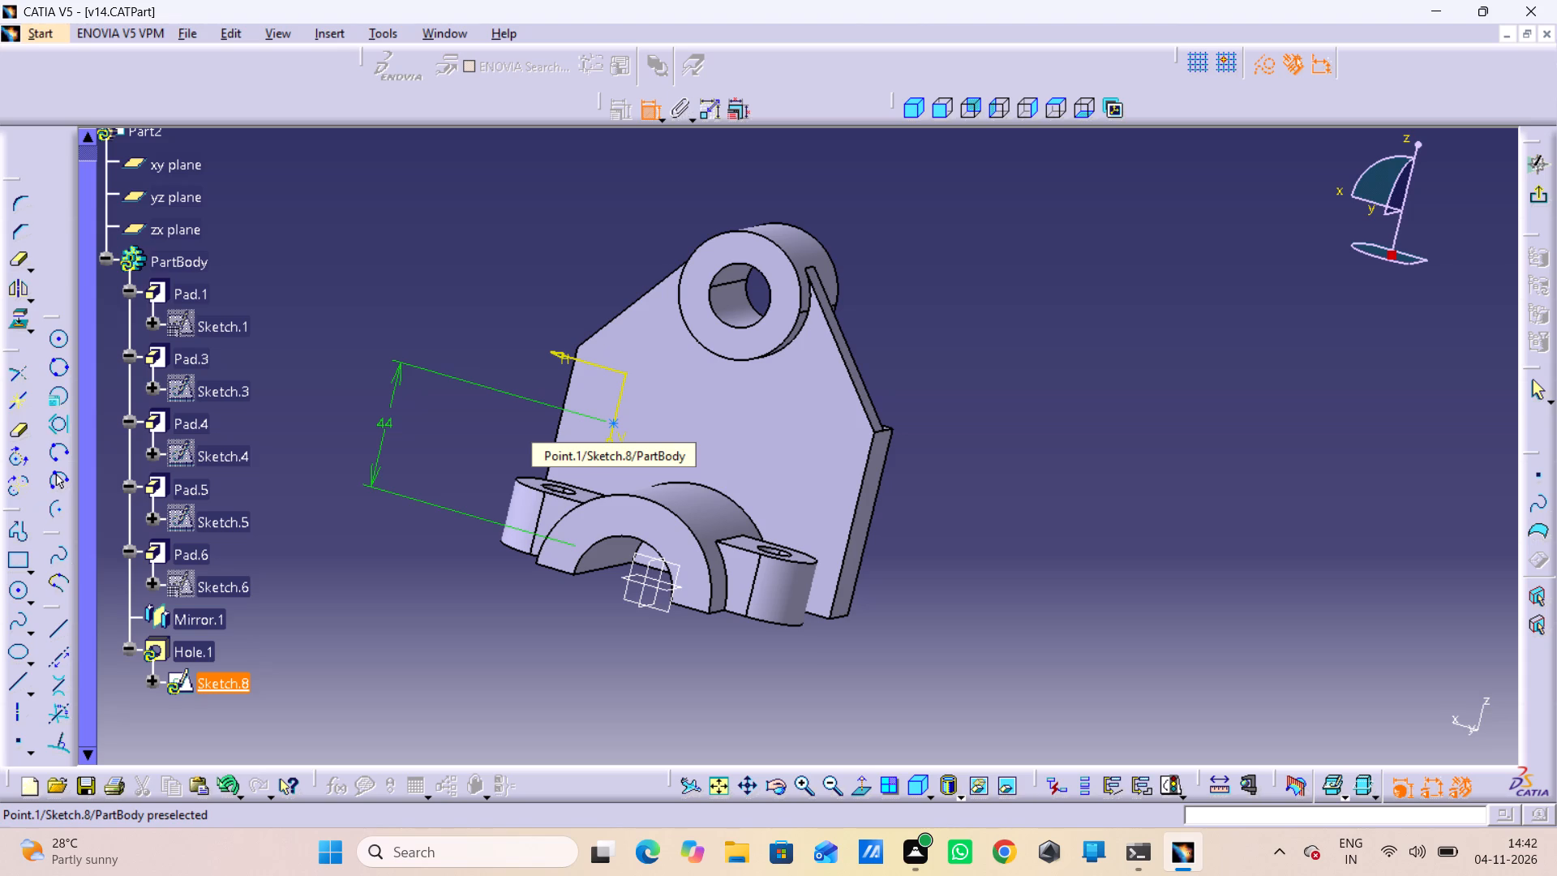
{"action": "left_click", "coordinate": [614, 421]}
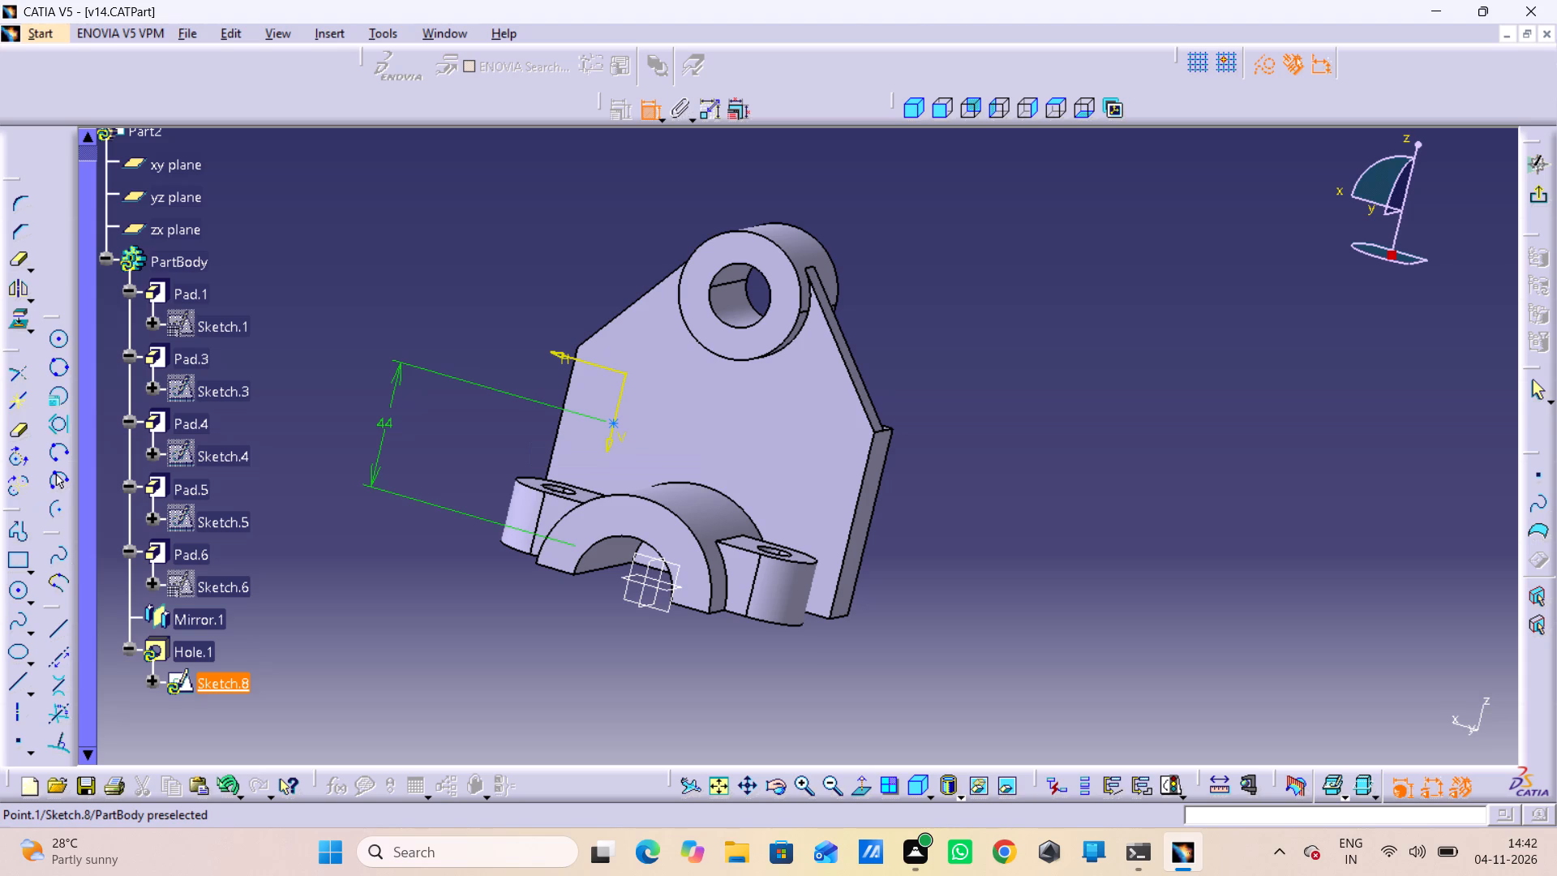
{"action": "left_click", "coordinate": [649, 569]}
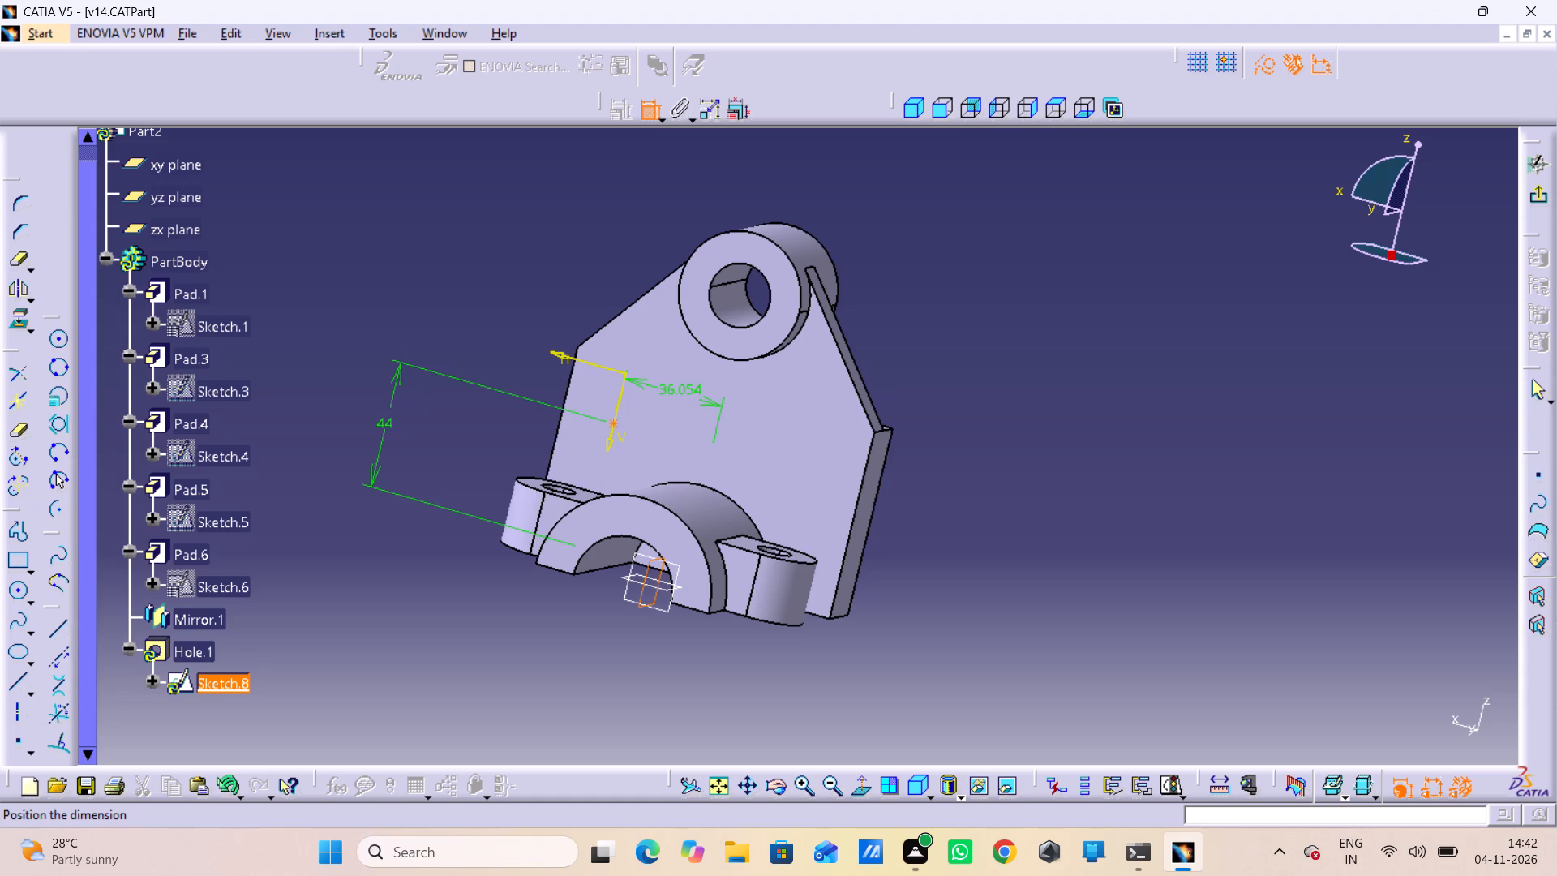
{"action": "left_click", "coordinate": [682, 395]}
{"action": "double_click", "coordinate": [677, 387]}
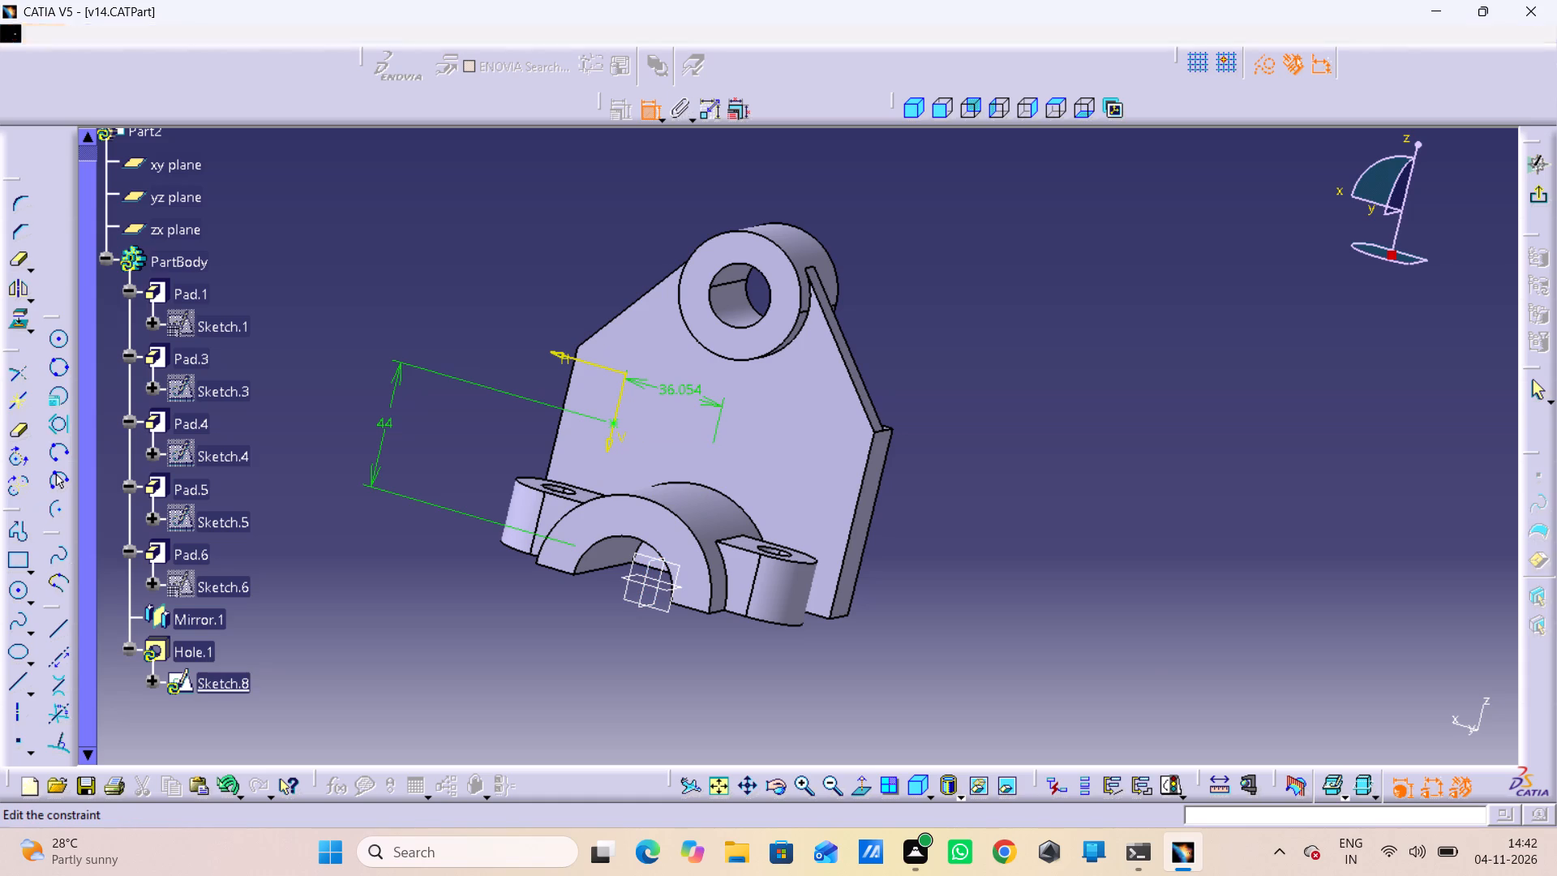
{"action": "type", "text": "40"}
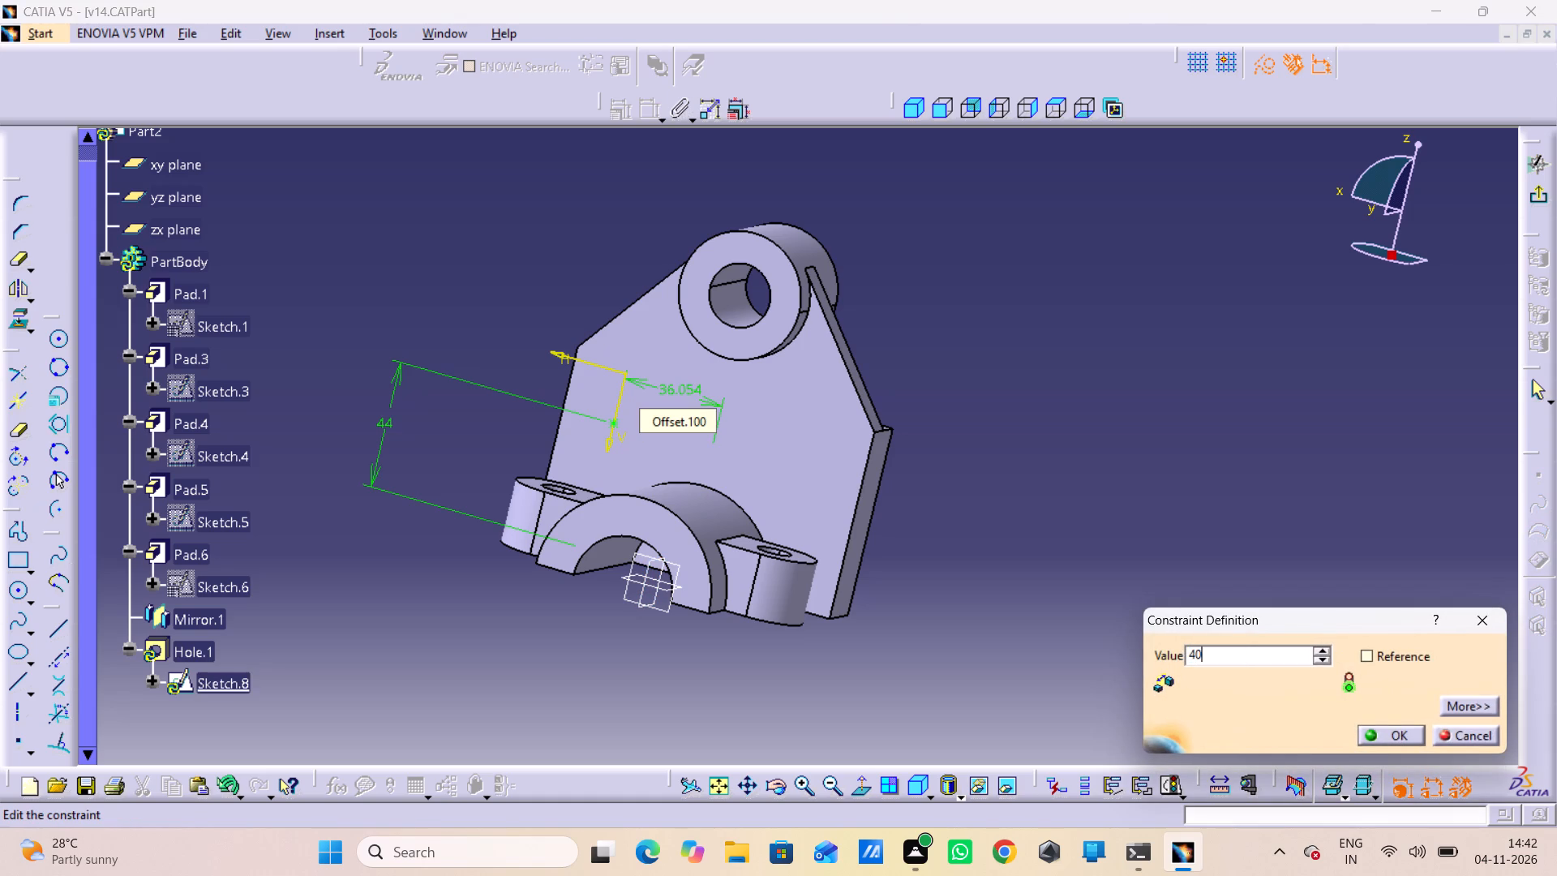
{"action": "key", "text": "Return"}
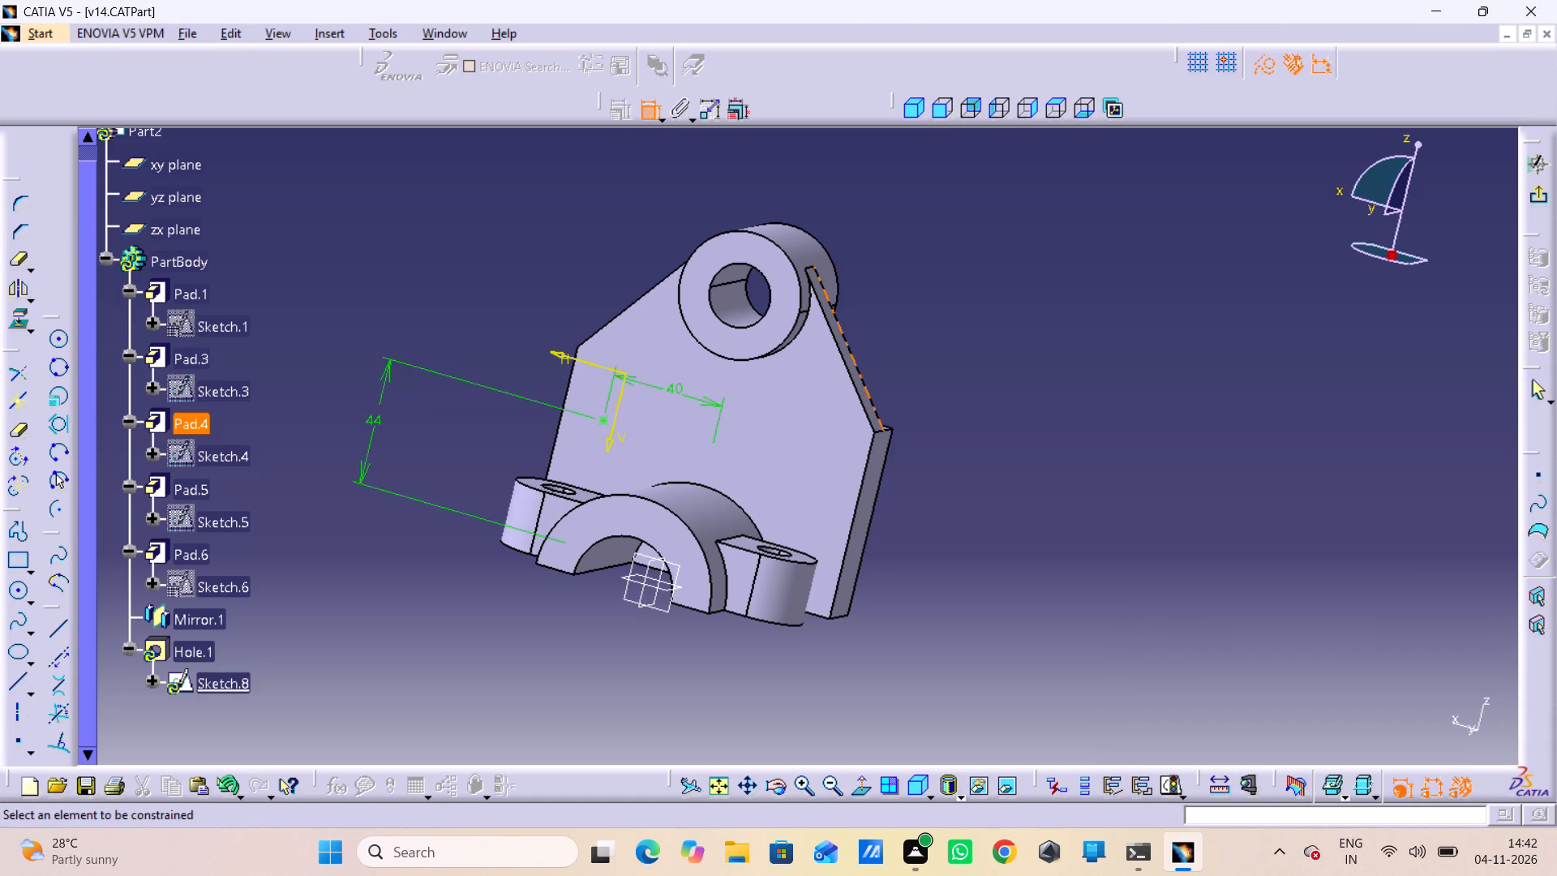
{"action": "left_click", "coordinate": [1535, 196]}
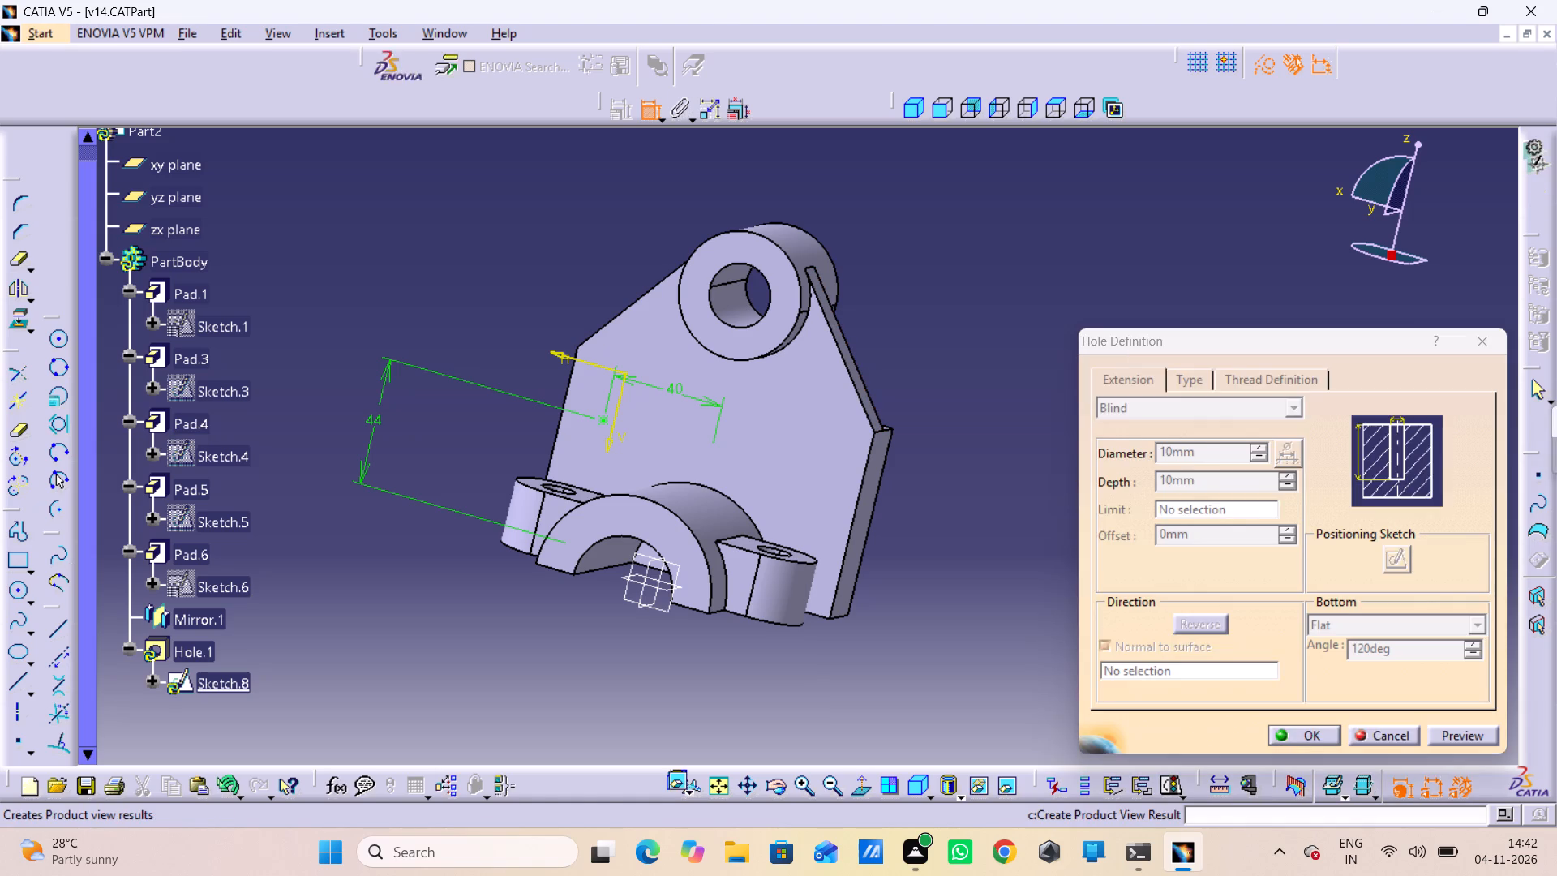
Set the hole to 15 mm diameter with Up To Last extension, preview it and create it.
{"action": "left_click_drag", "start_coordinate": [1225, 455], "coordinate": [1087, 491]}
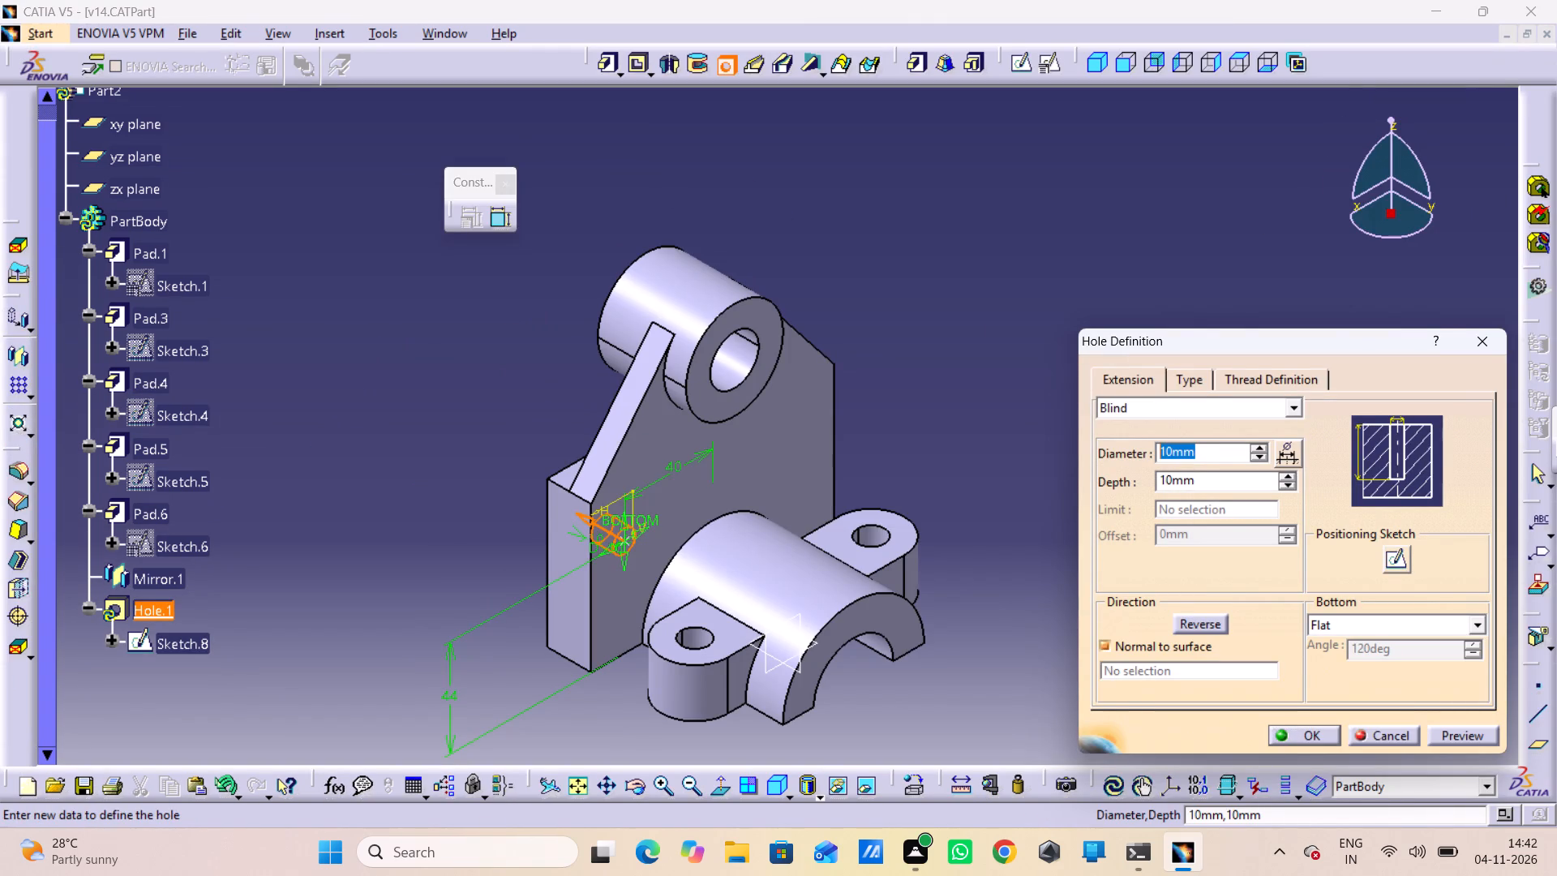
{"action": "type", "text": "15"}
{"action": "key", "text": "Return"}
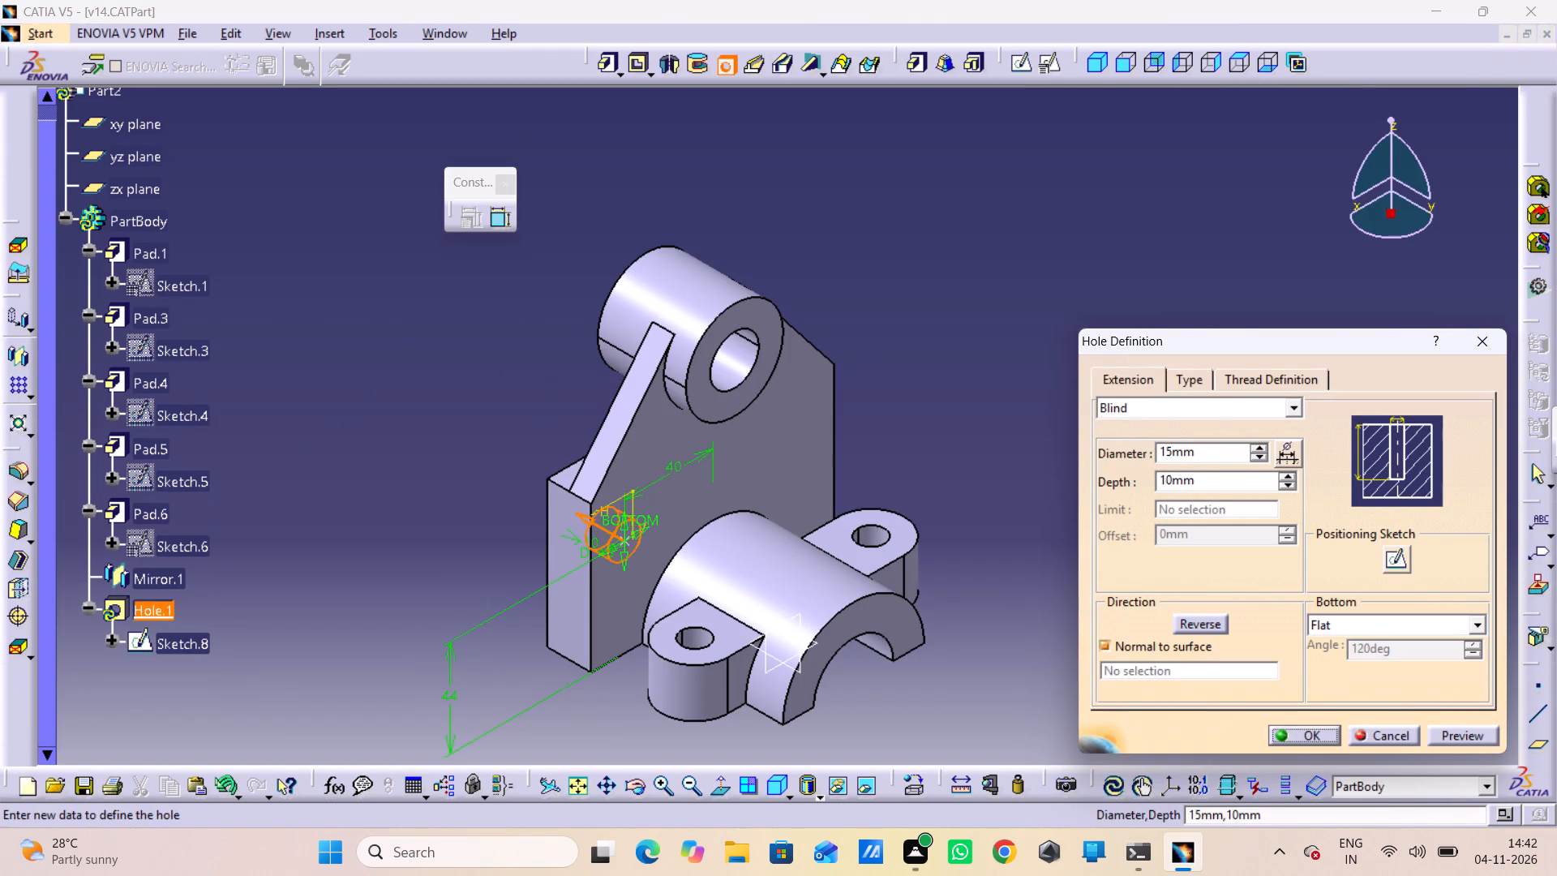
{"action": "left_click", "coordinate": [1233, 419]}
{"action": "left_click", "coordinate": [1233, 408]}
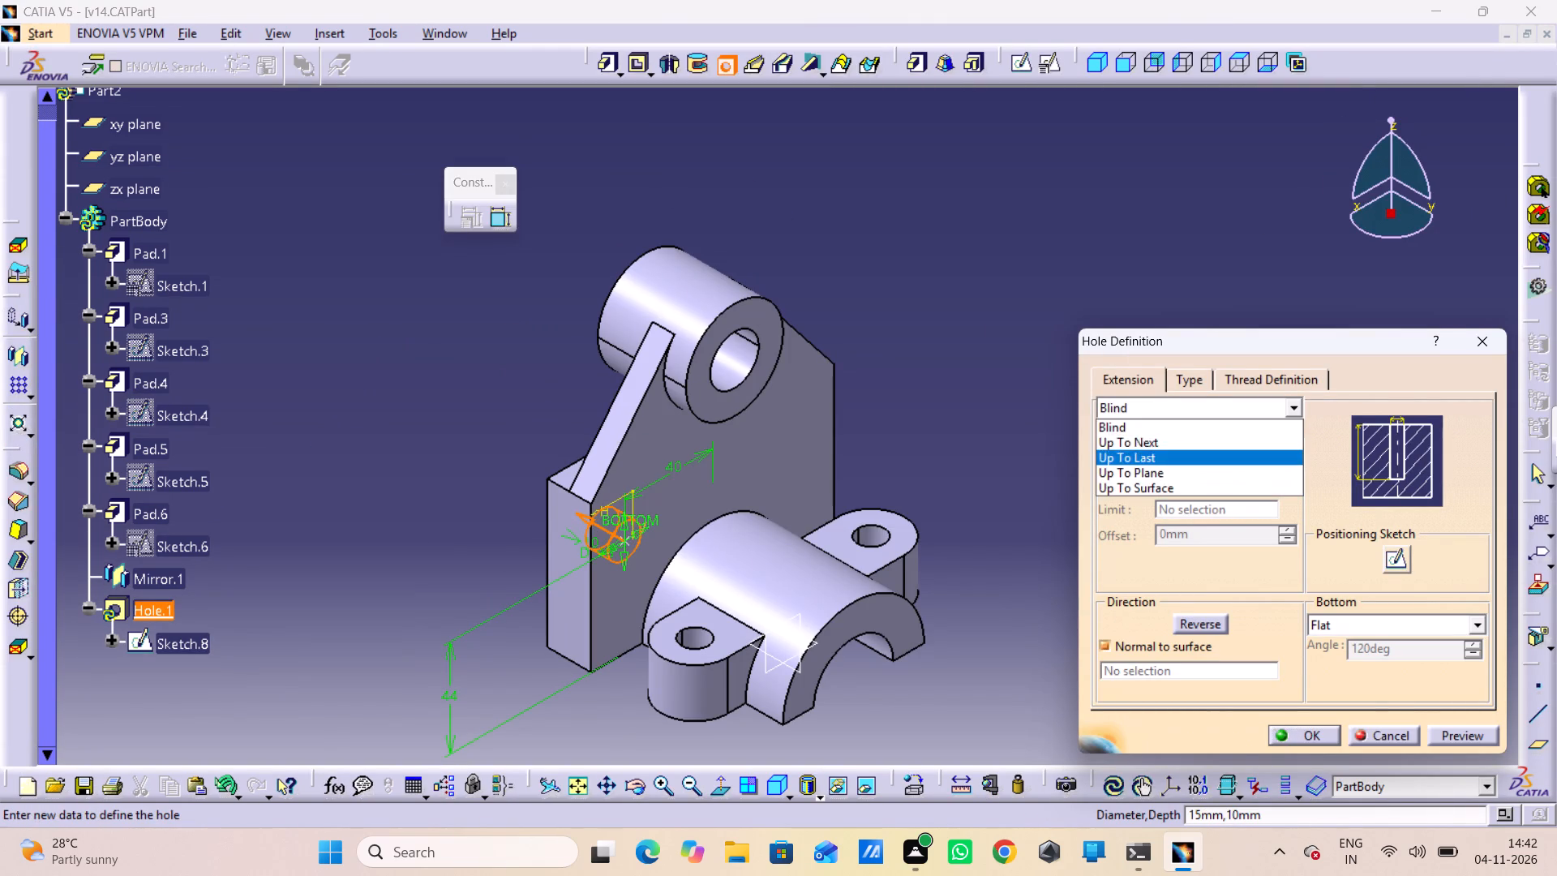
{"action": "left_click", "coordinate": [1226, 466]}
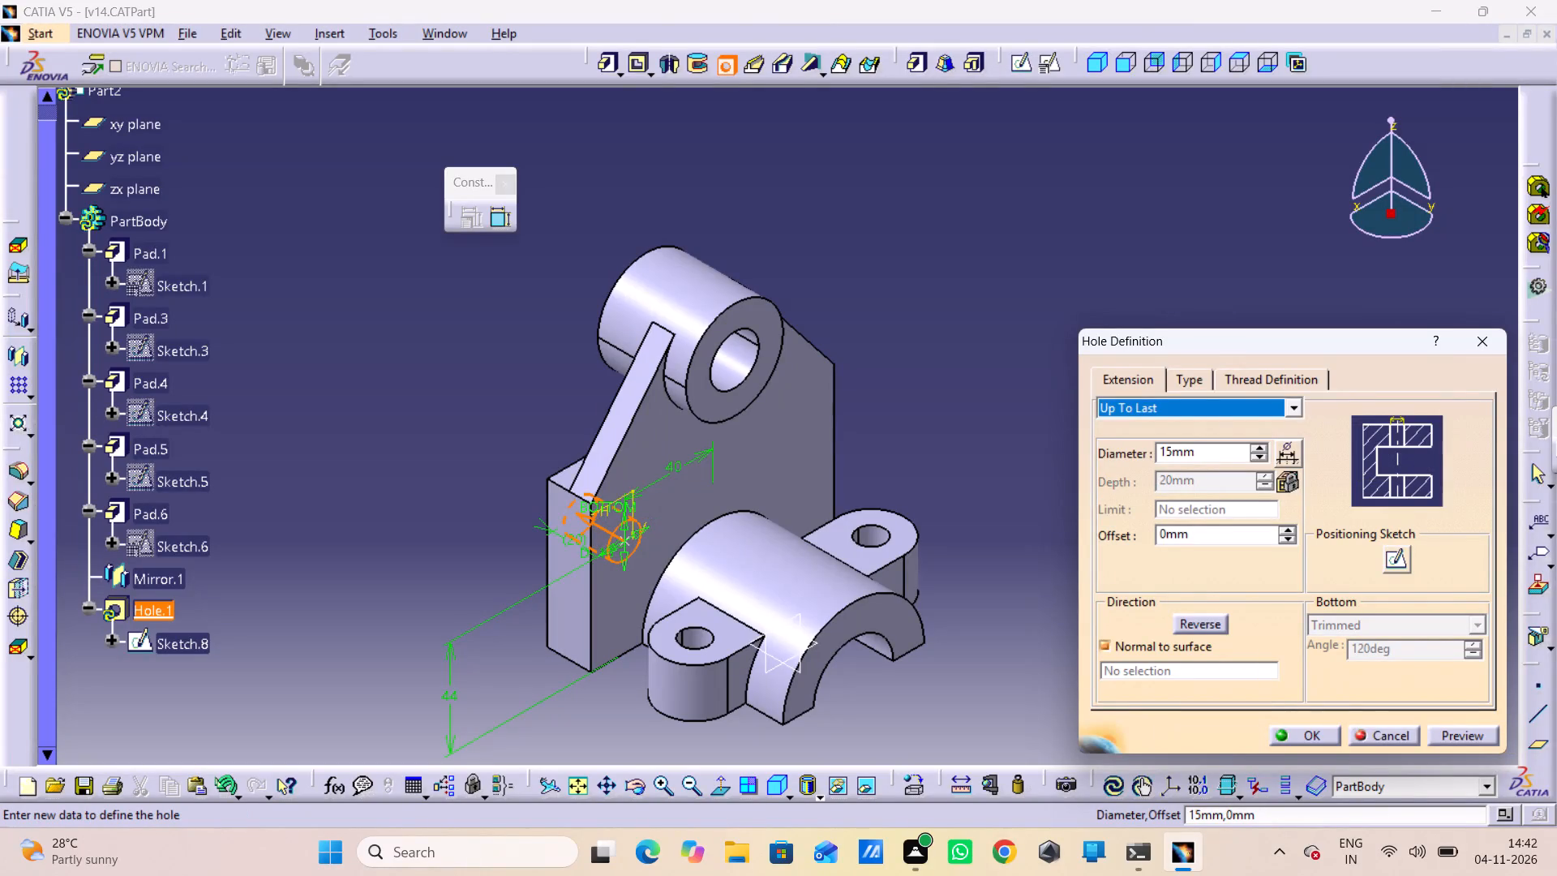
{"action": "left_click", "coordinate": [1470, 743]}
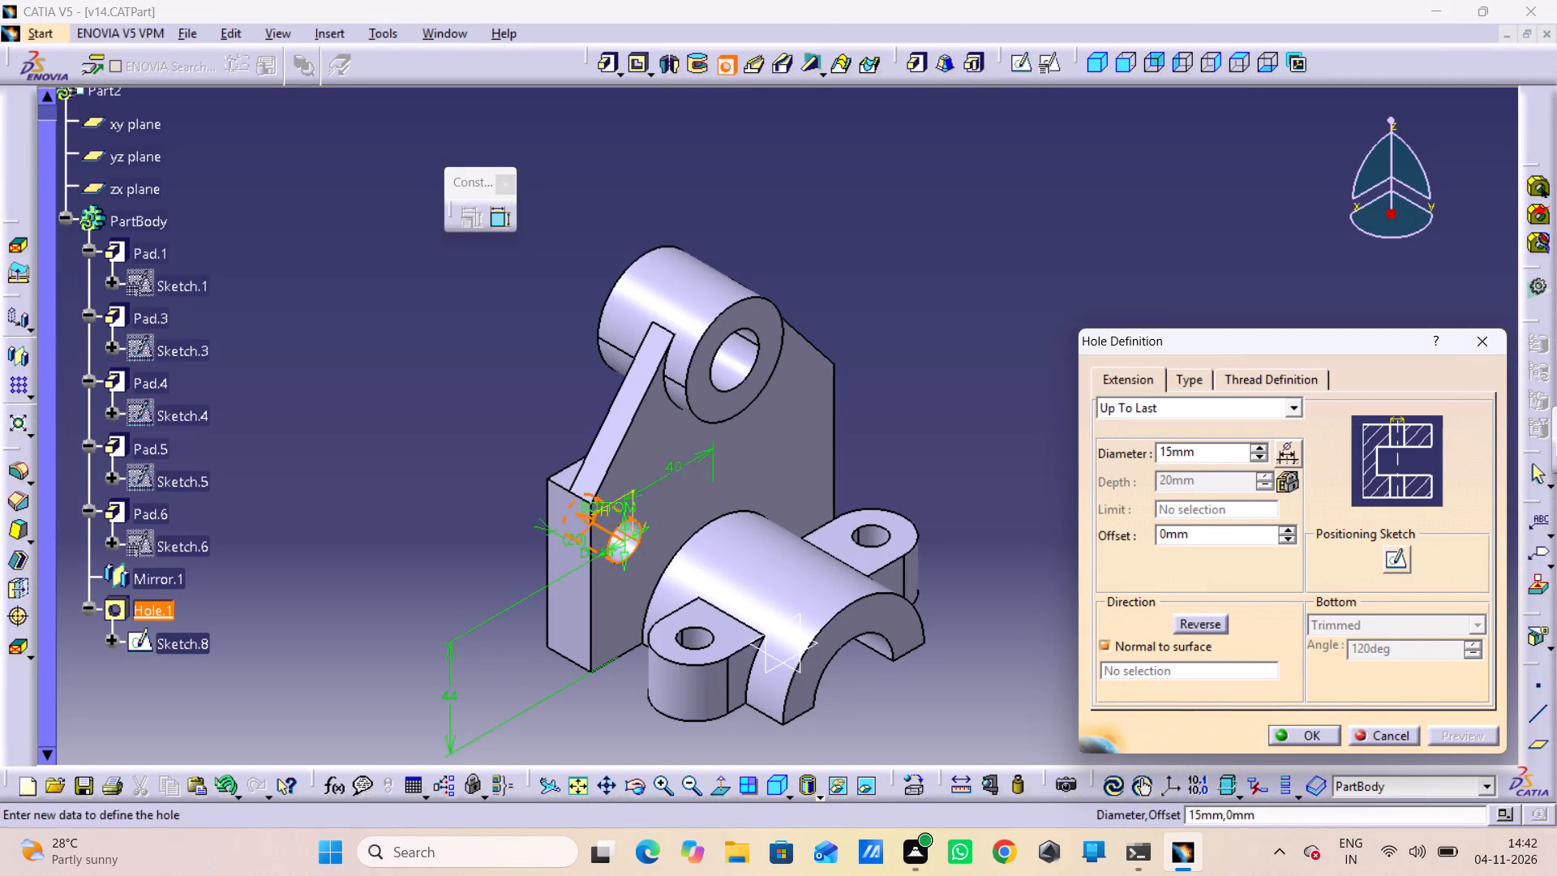
{"action": "left_click", "coordinate": [1307, 729]}
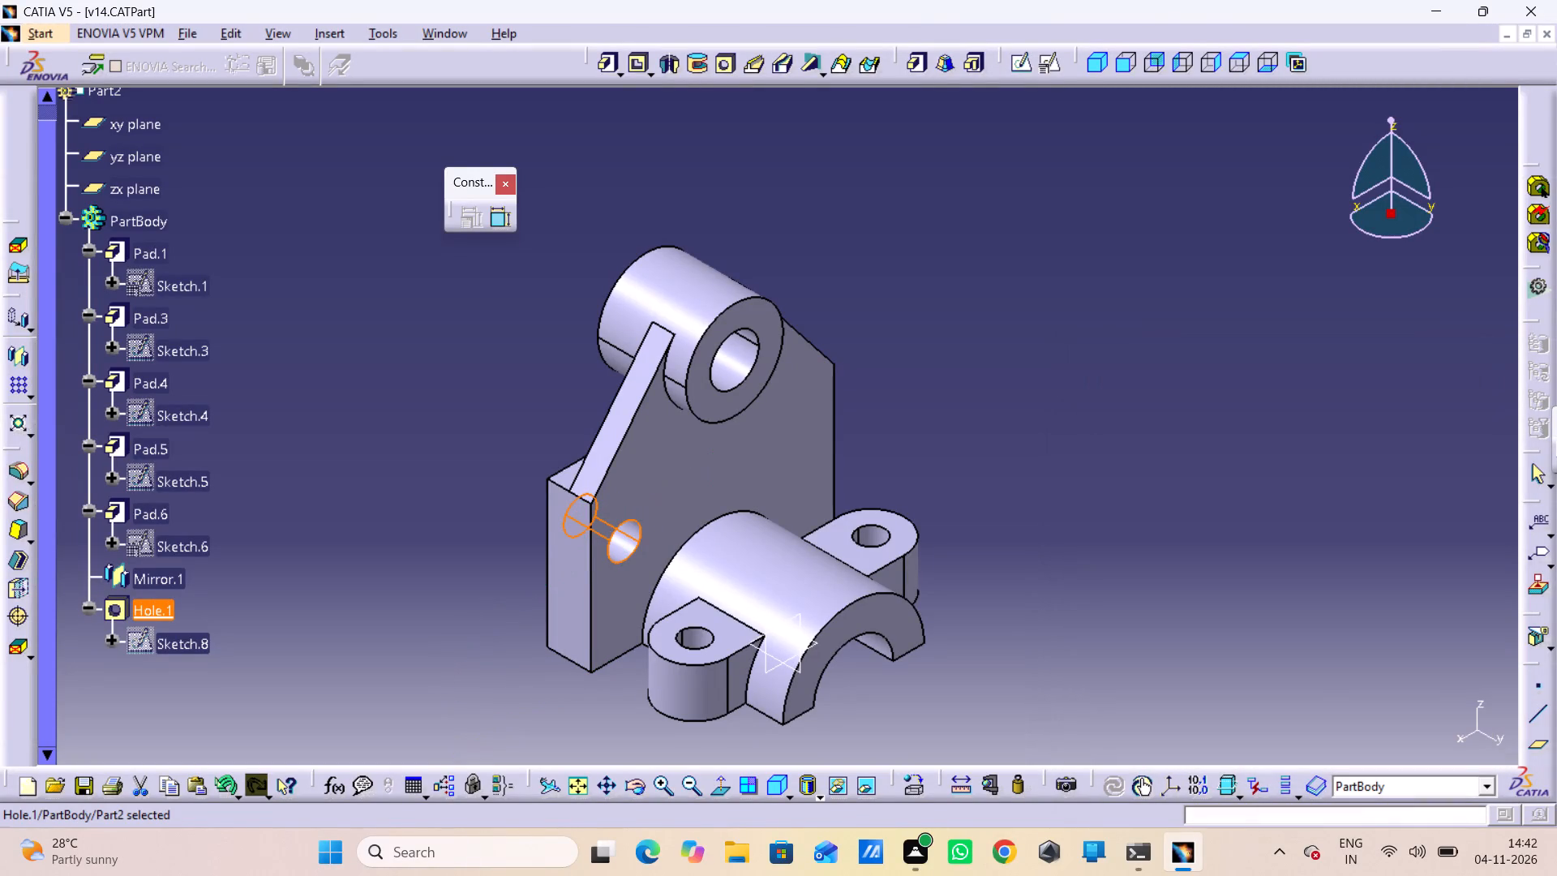
Mirror the 15 mm plate hole about the yz plane to the opposite side of the plate.
{"action": "left_click", "coordinate": [1113, 596]}
{"action": "middle_click_drag", "start_coordinate": [1328, 399], "coordinate": [1259, 401]}
{"action": "right_click_drag", "start_coordinate": [1328, 399], "coordinate": [1259, 401]}
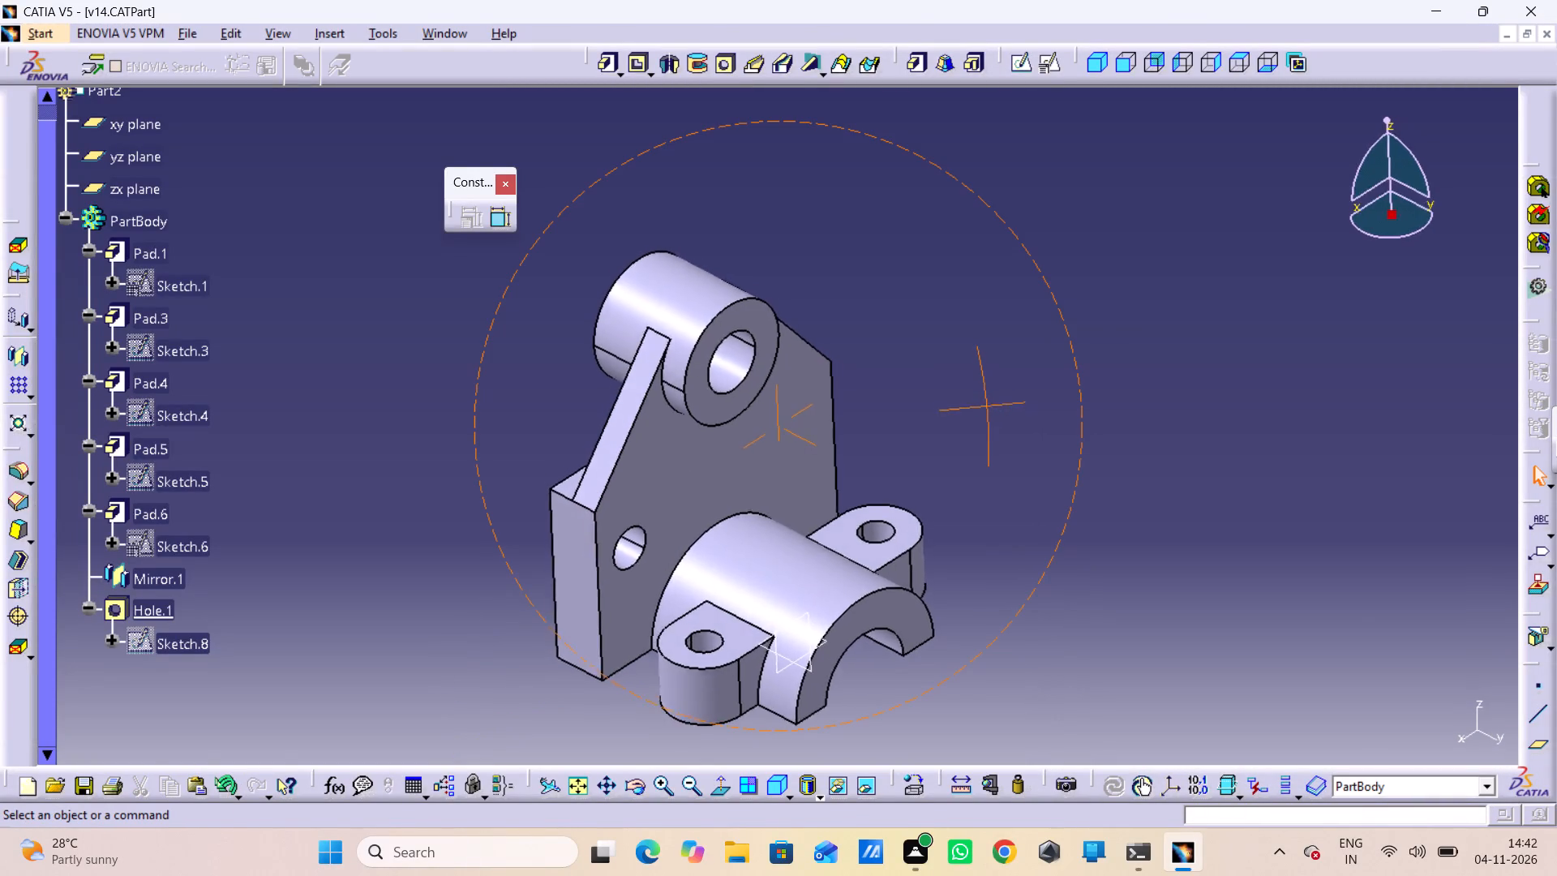
{"action": "right_click_drag", "start_coordinate": [1259, 401], "coordinate": [1114, 388]}
{"action": "middle_click_drag", "start_coordinate": [1259, 401], "coordinate": [1114, 388]}
{"action": "middle_click_drag", "start_coordinate": [1061, 578], "coordinate": [1029, 621]}
{"action": "right_click_drag", "start_coordinate": [1061, 578], "coordinate": [1029, 621]}
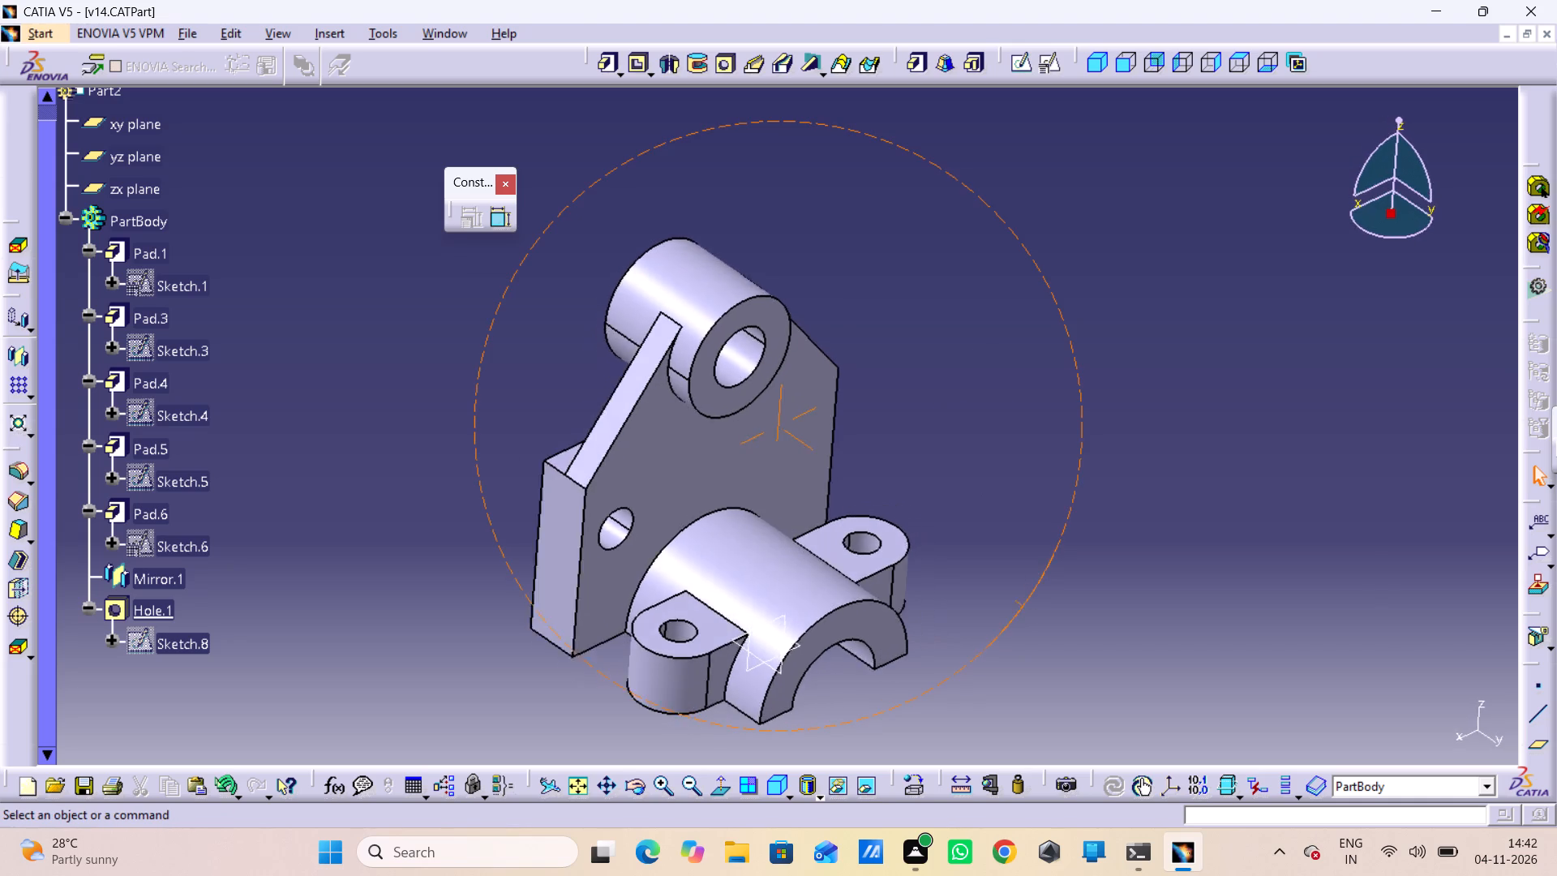
{"action": "middle_click_drag", "start_coordinate": [1029, 621], "coordinate": [911, 553]}
{"action": "right_click_drag", "start_coordinate": [1029, 621], "coordinate": [911, 553]}
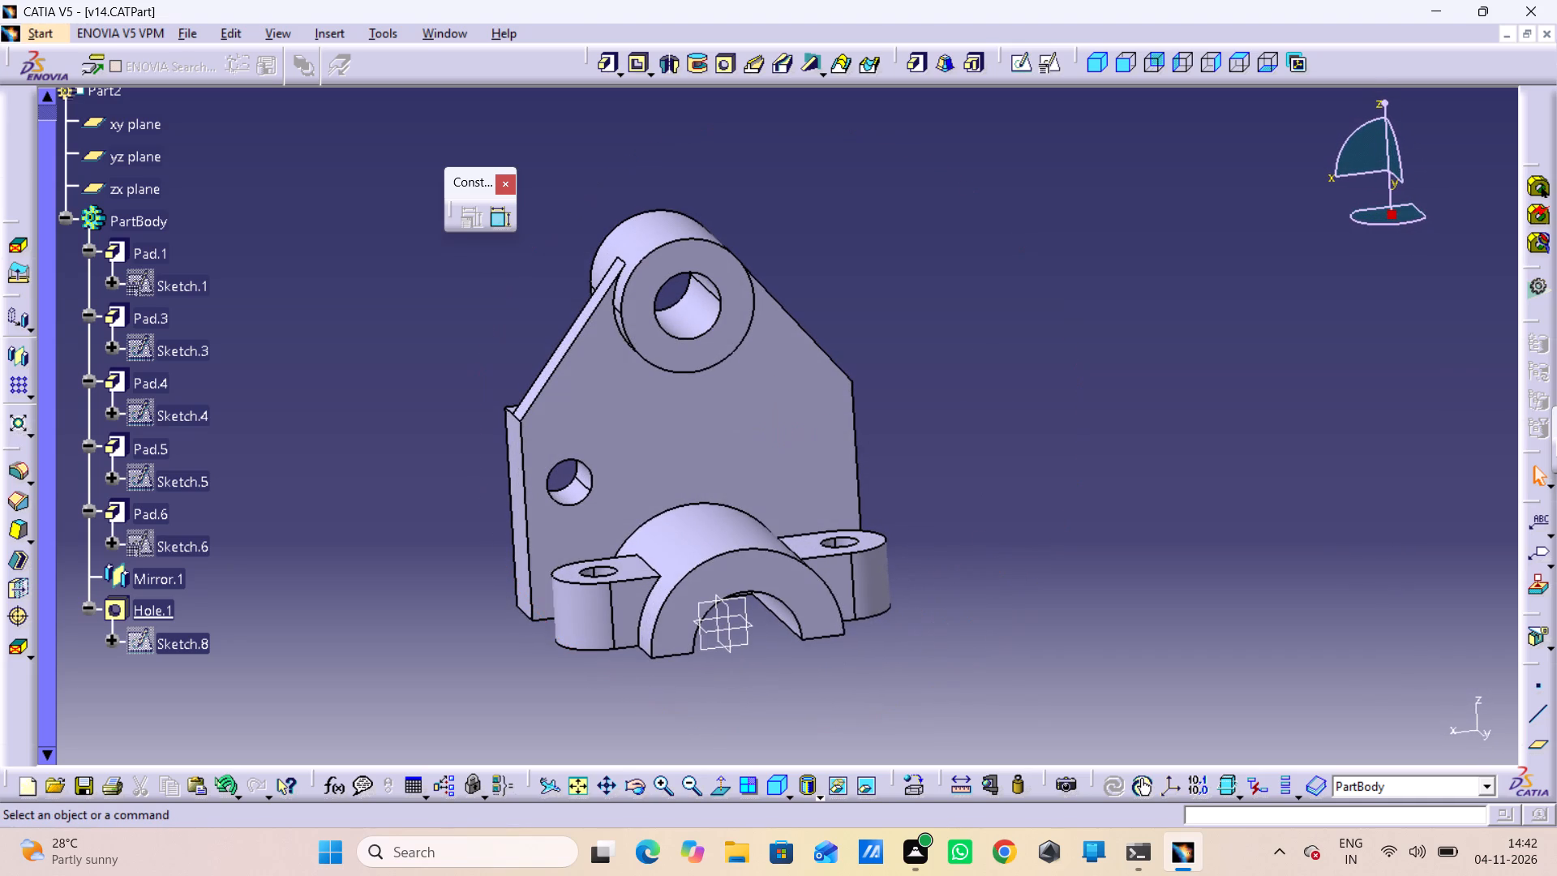
{"action": "left_click", "coordinate": [582, 487]}
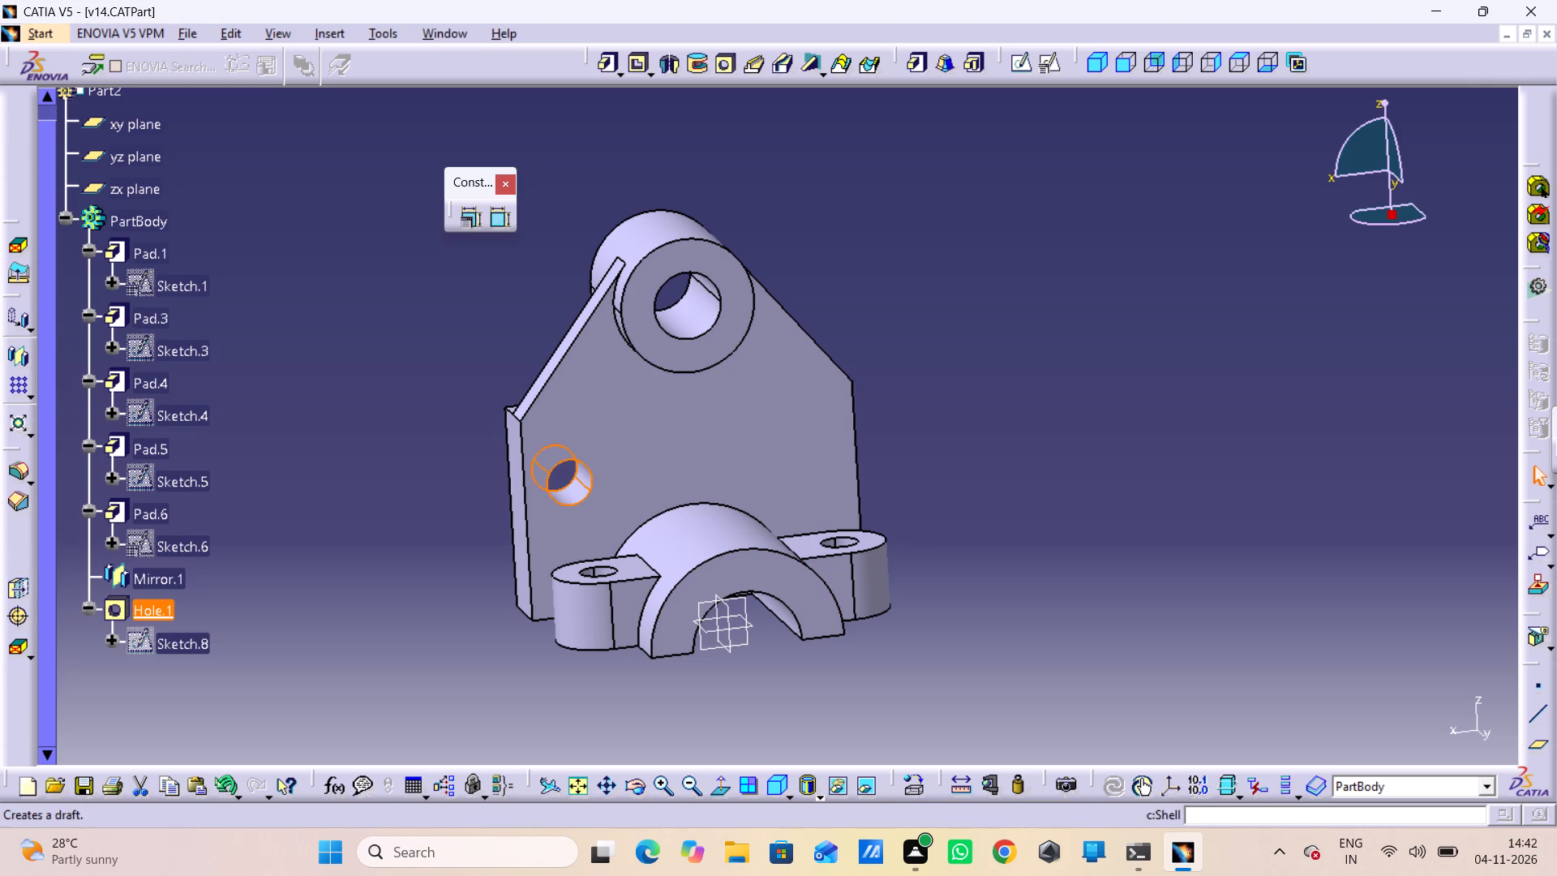
{"action": "left_click", "coordinate": [109, 605]}
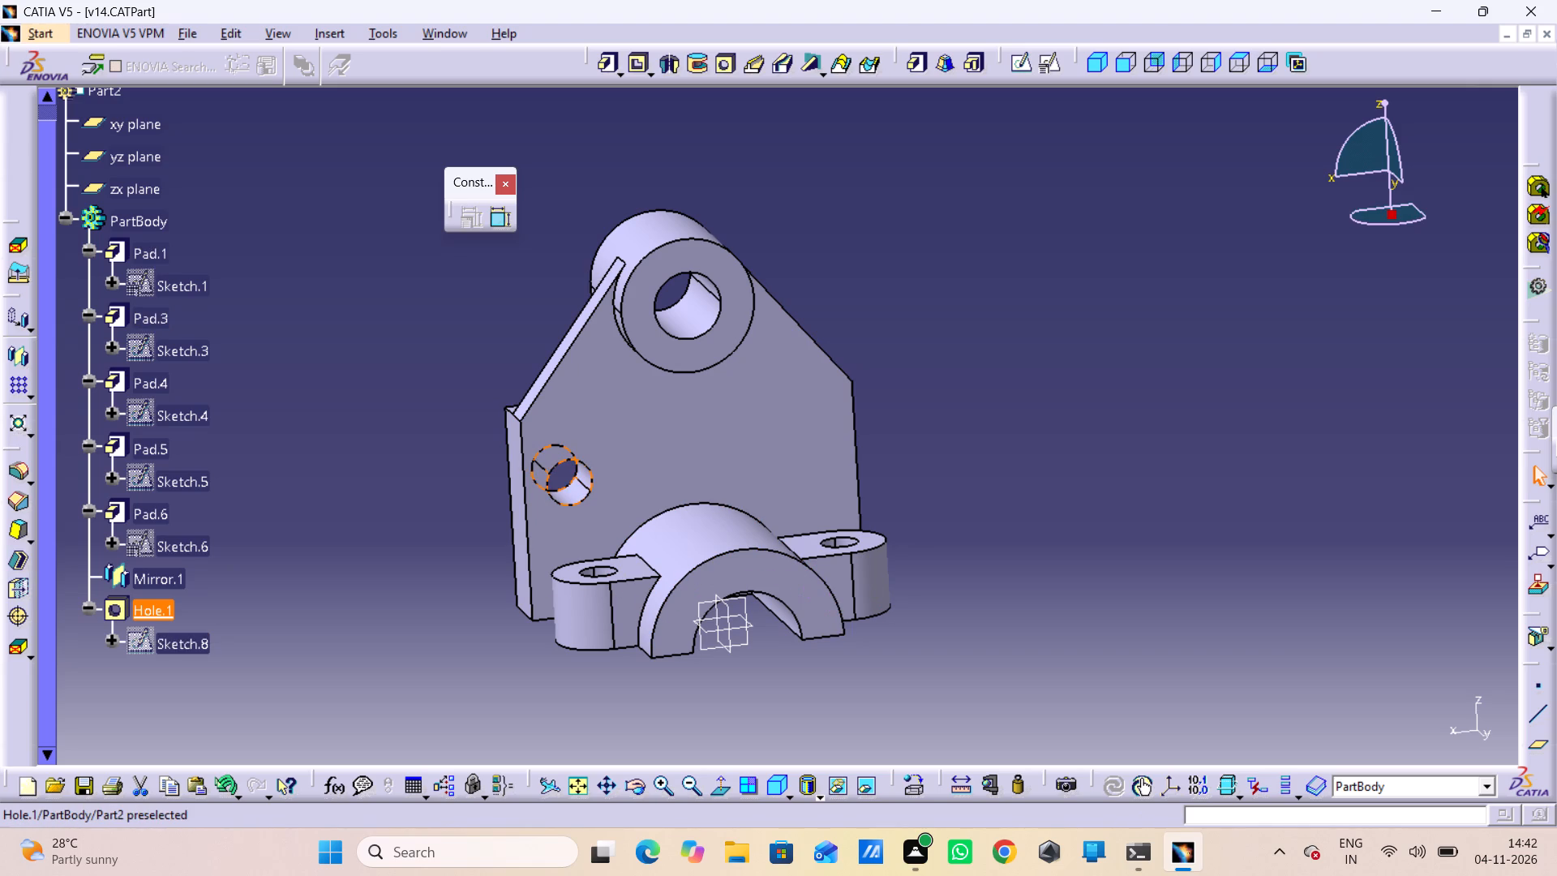
{"action": "left_click", "coordinate": [109, 605]}
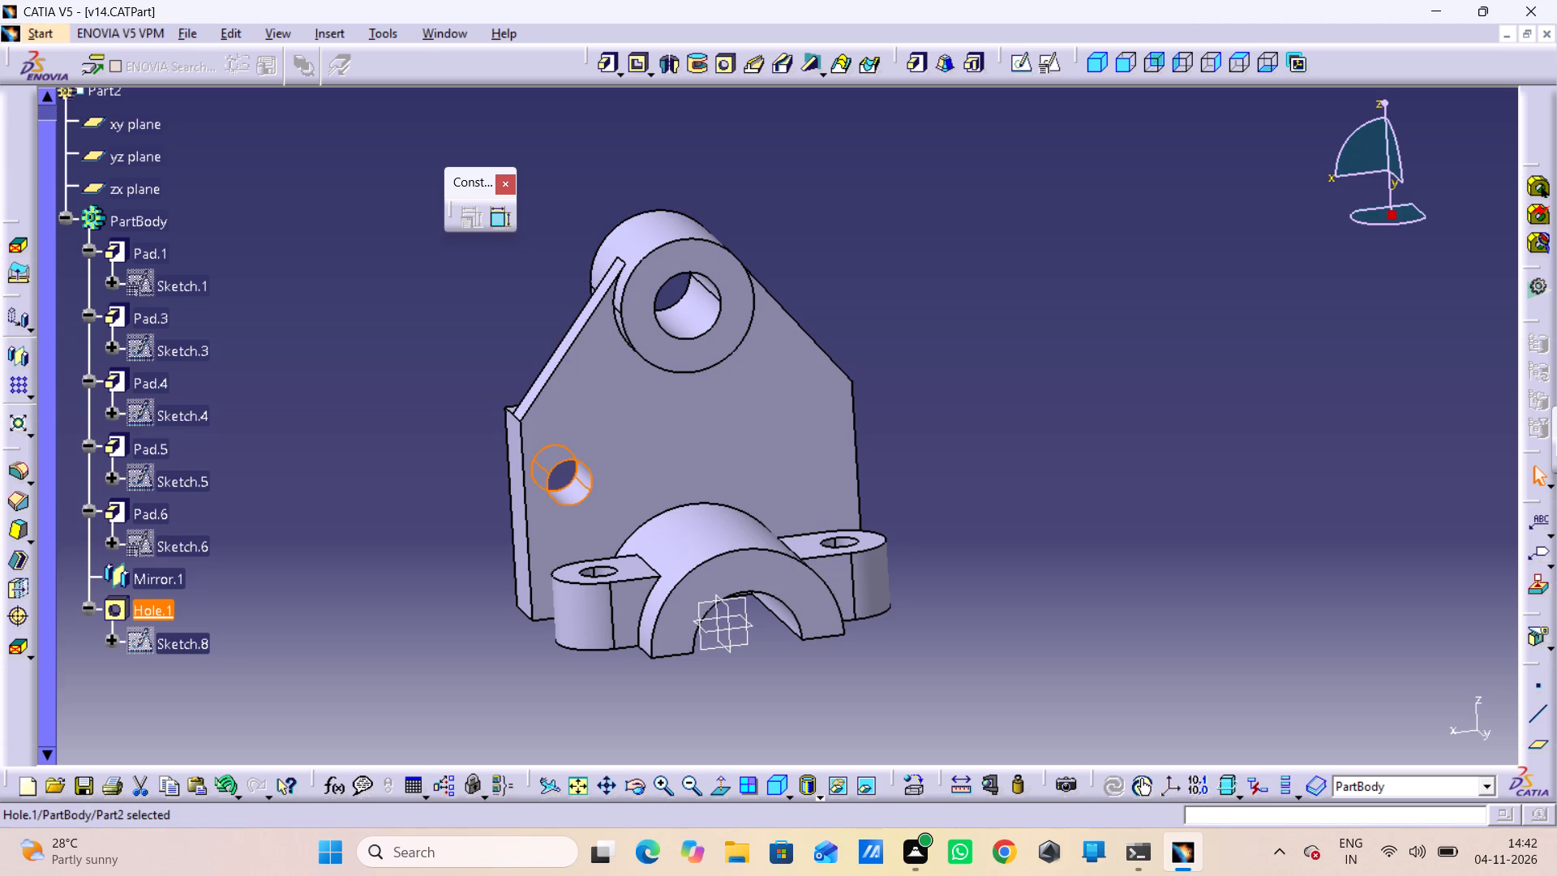
{"action": "left_click", "coordinate": [23, 364]}
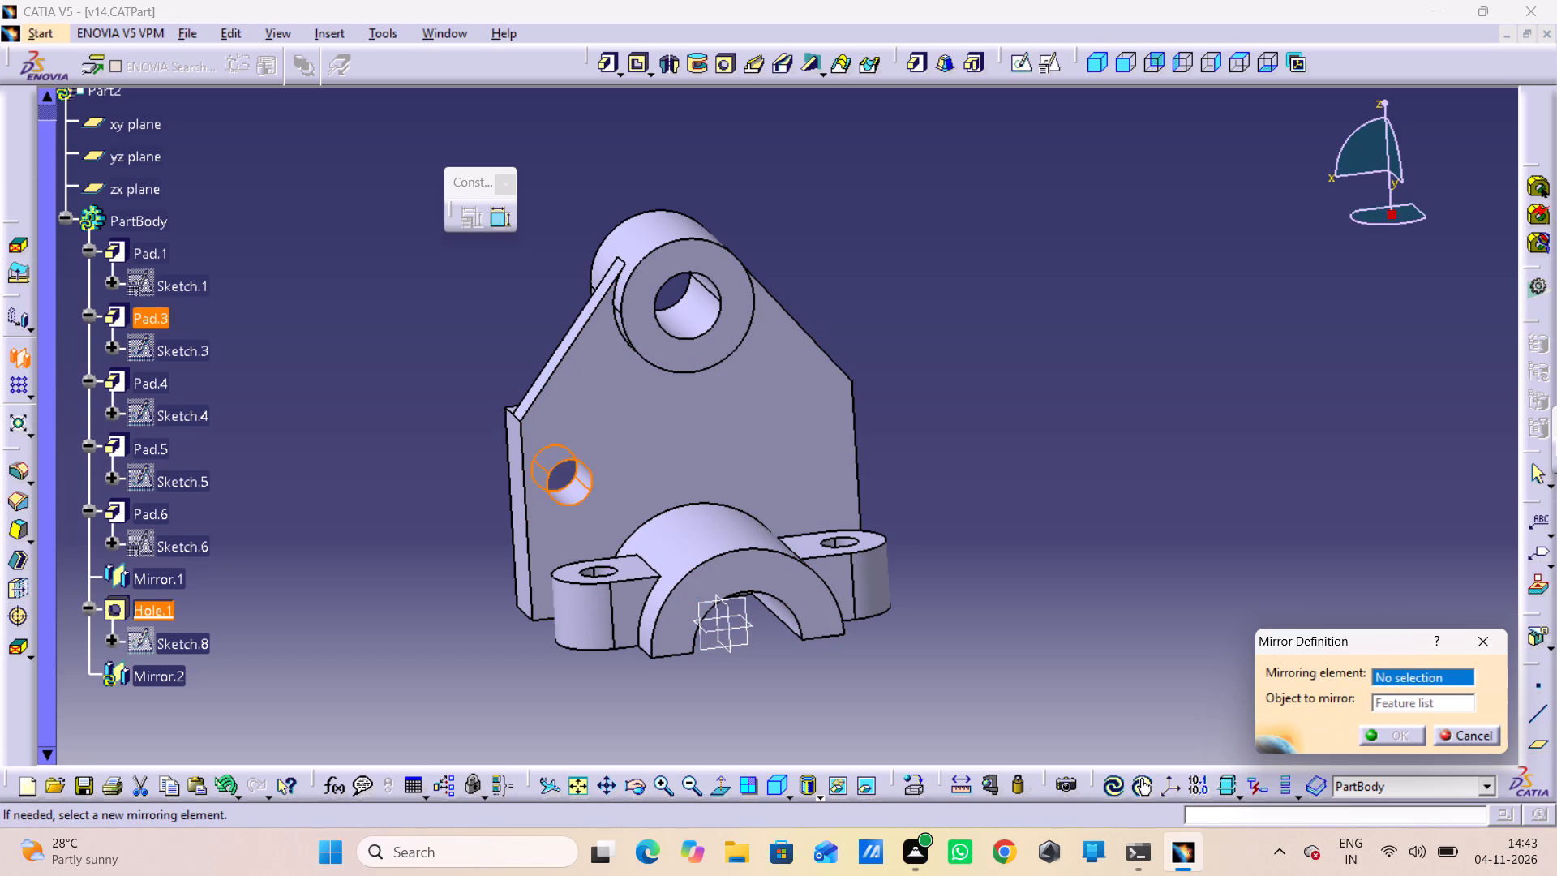
{"action": "left_click_drag", "start_coordinate": [721, 616], "coordinate": [734, 617]}
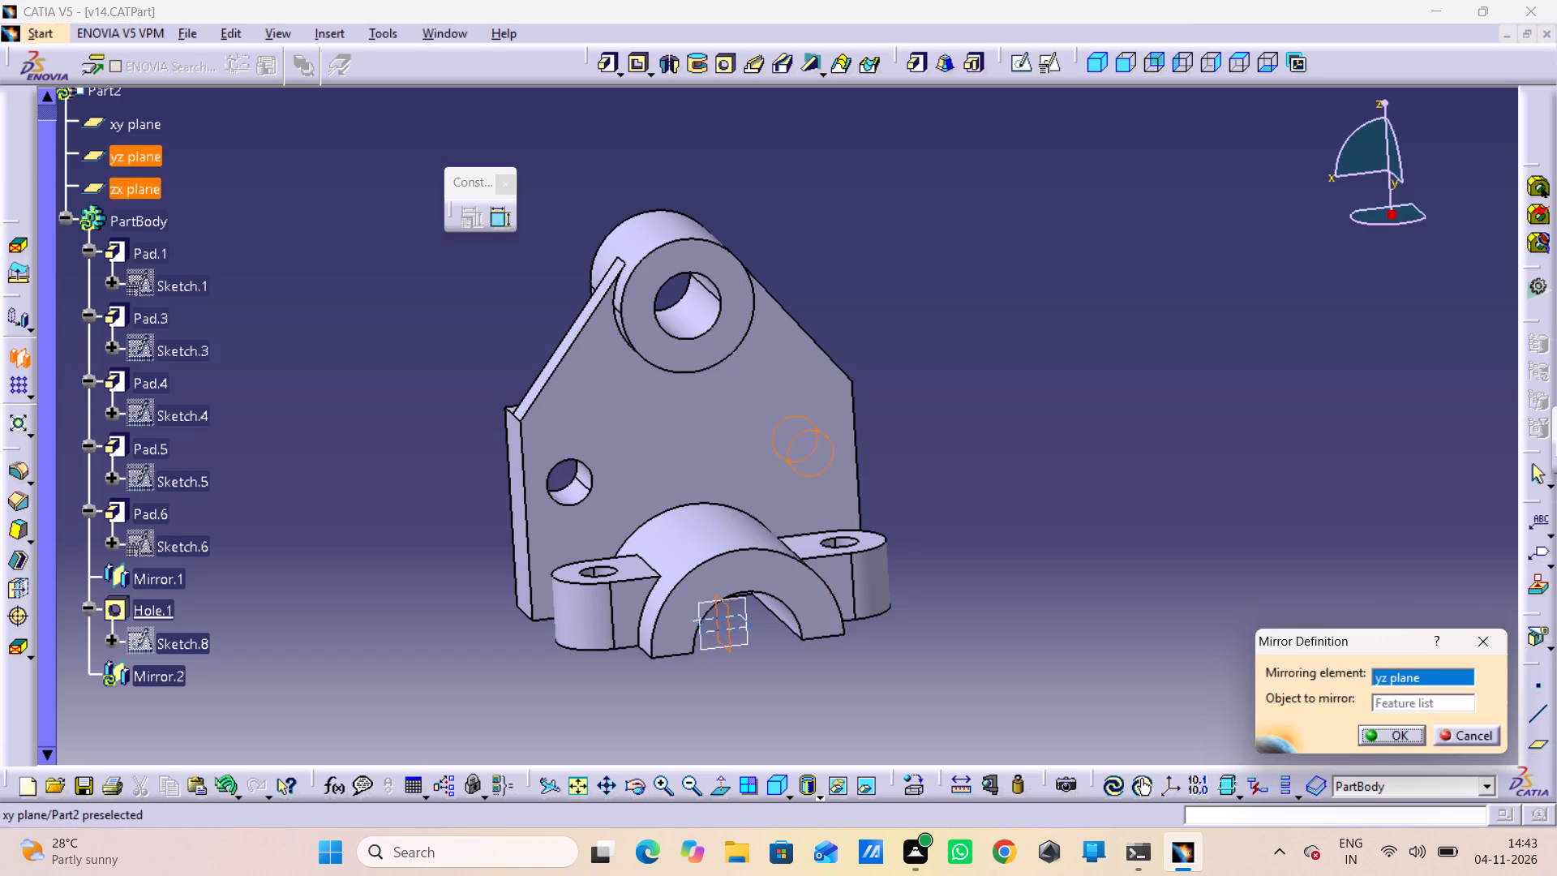
{"action": "left_click", "coordinate": [1410, 728]}
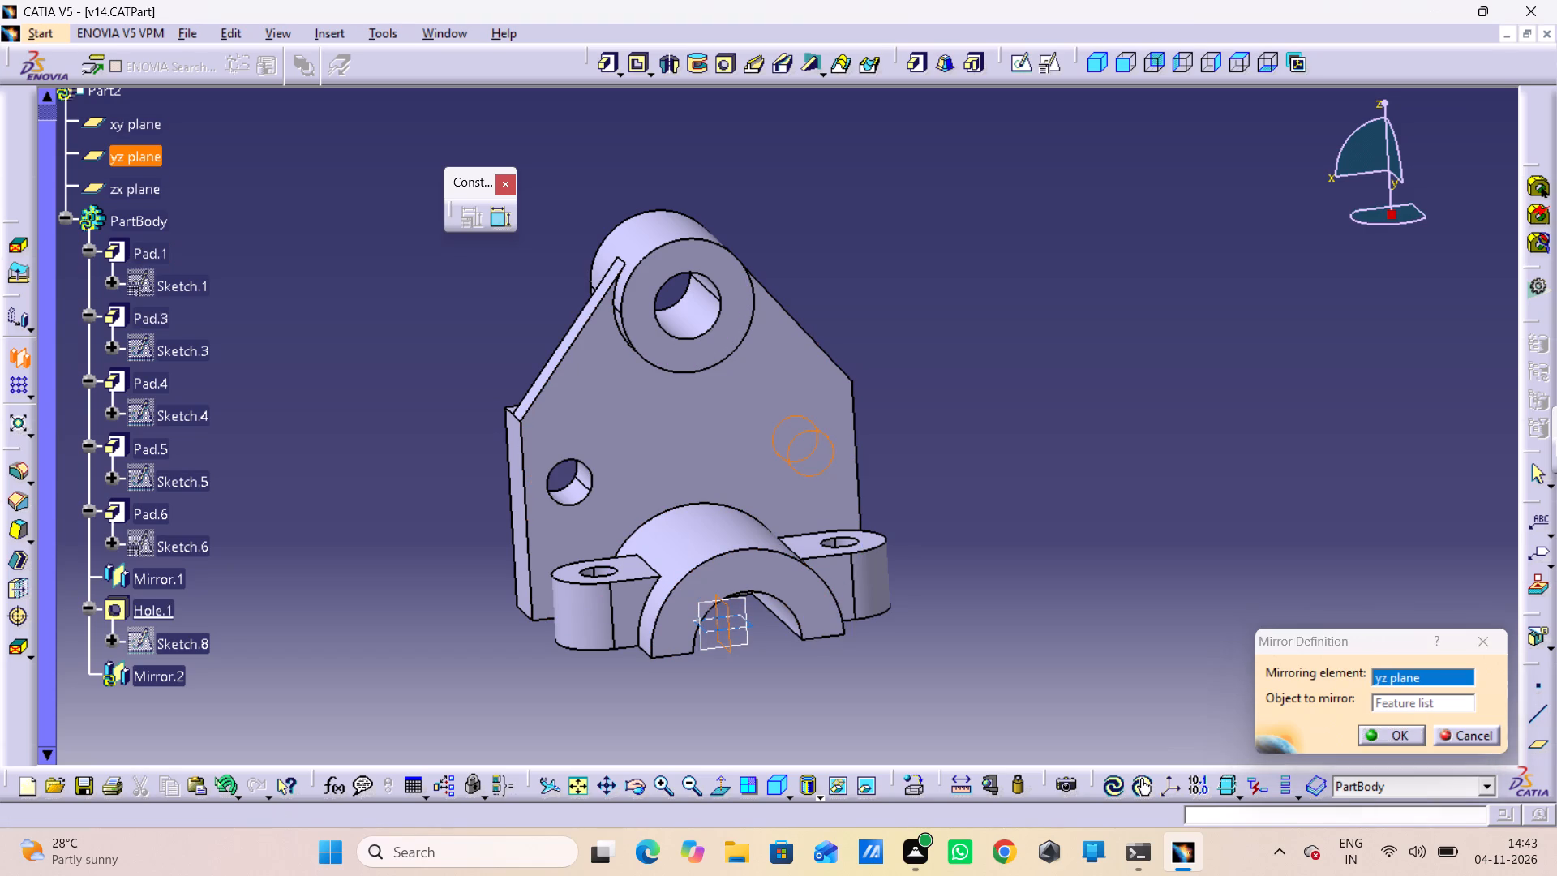
{"action": "left_click", "coordinate": [1304, 669]}
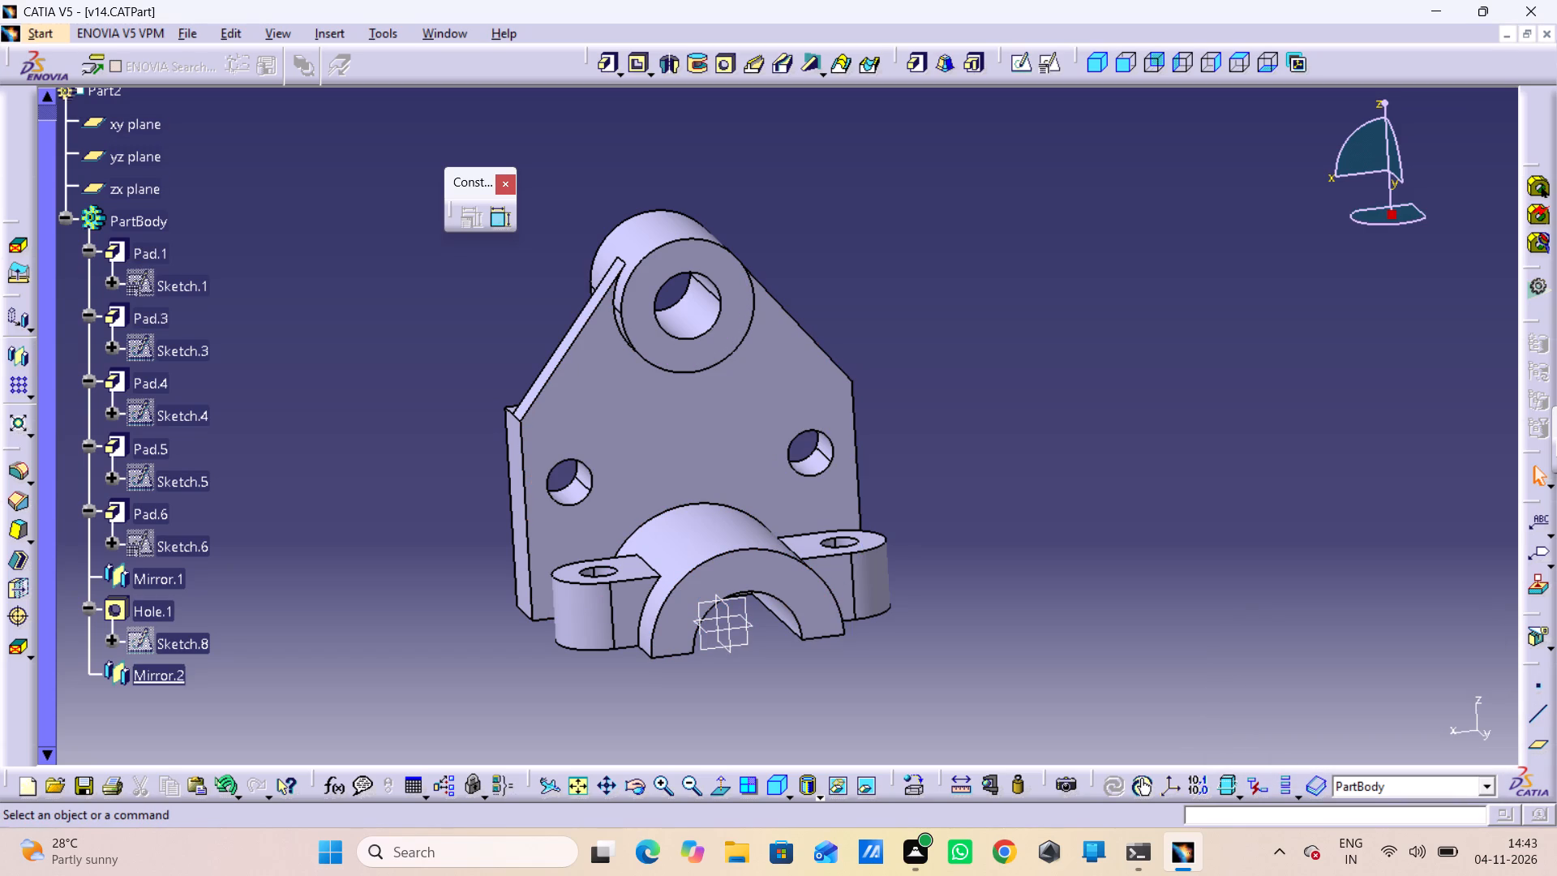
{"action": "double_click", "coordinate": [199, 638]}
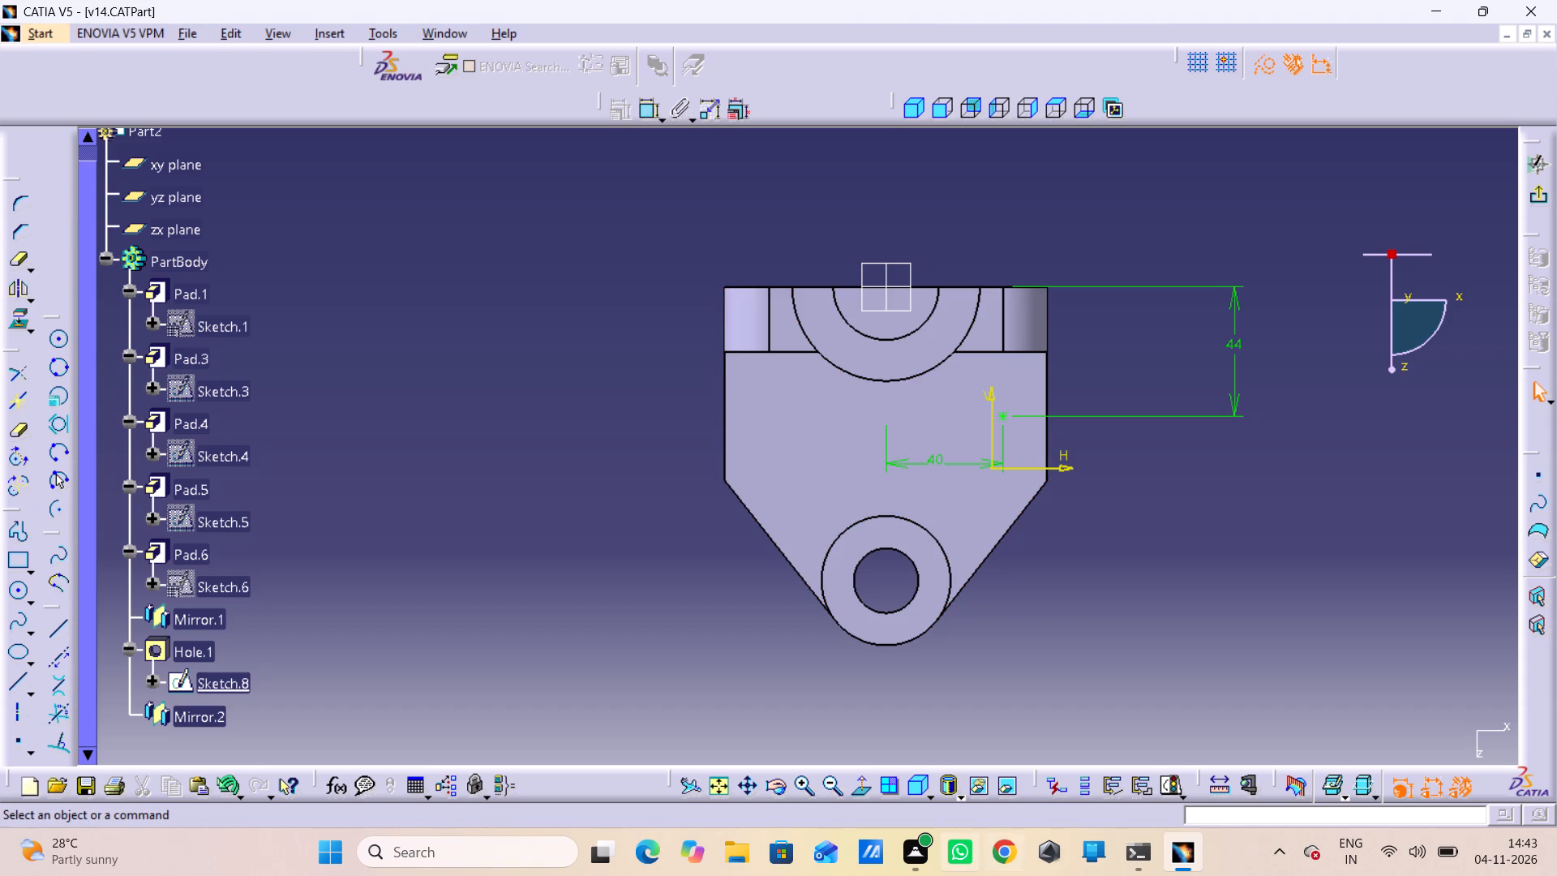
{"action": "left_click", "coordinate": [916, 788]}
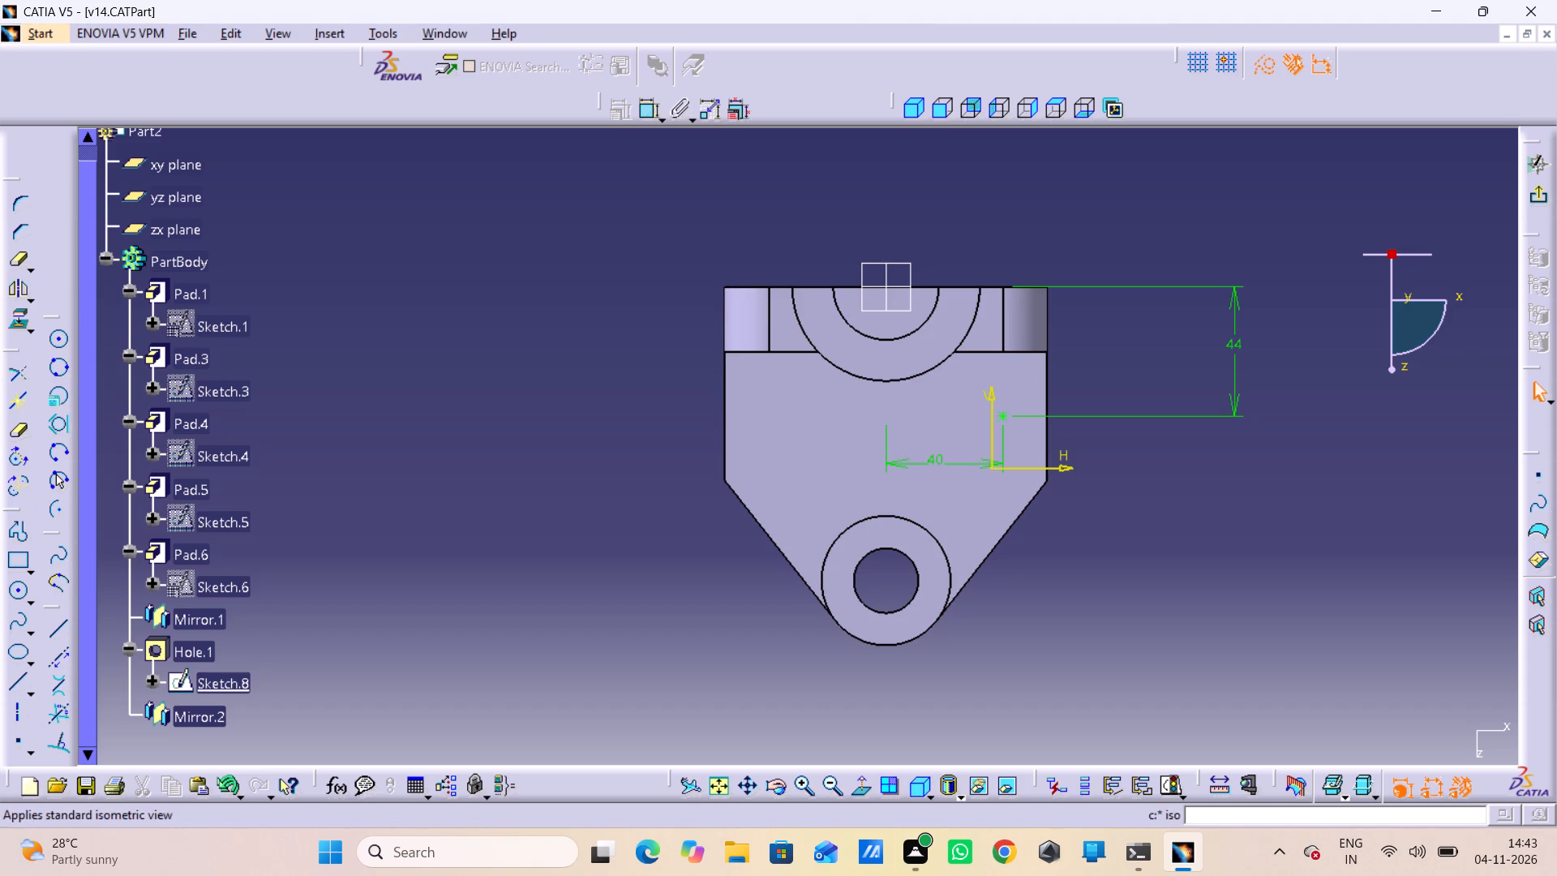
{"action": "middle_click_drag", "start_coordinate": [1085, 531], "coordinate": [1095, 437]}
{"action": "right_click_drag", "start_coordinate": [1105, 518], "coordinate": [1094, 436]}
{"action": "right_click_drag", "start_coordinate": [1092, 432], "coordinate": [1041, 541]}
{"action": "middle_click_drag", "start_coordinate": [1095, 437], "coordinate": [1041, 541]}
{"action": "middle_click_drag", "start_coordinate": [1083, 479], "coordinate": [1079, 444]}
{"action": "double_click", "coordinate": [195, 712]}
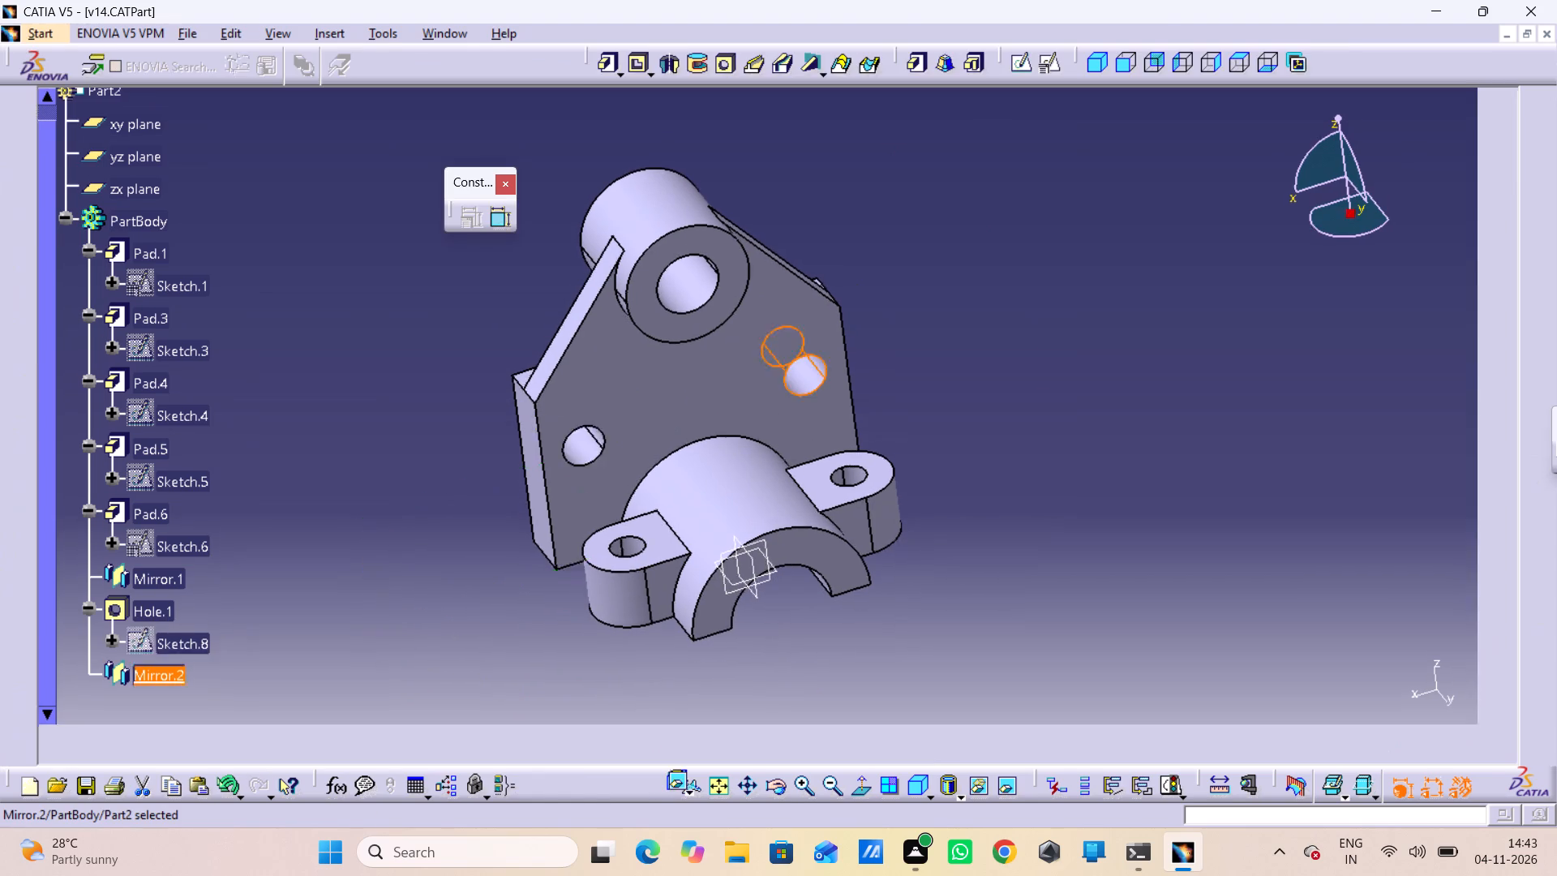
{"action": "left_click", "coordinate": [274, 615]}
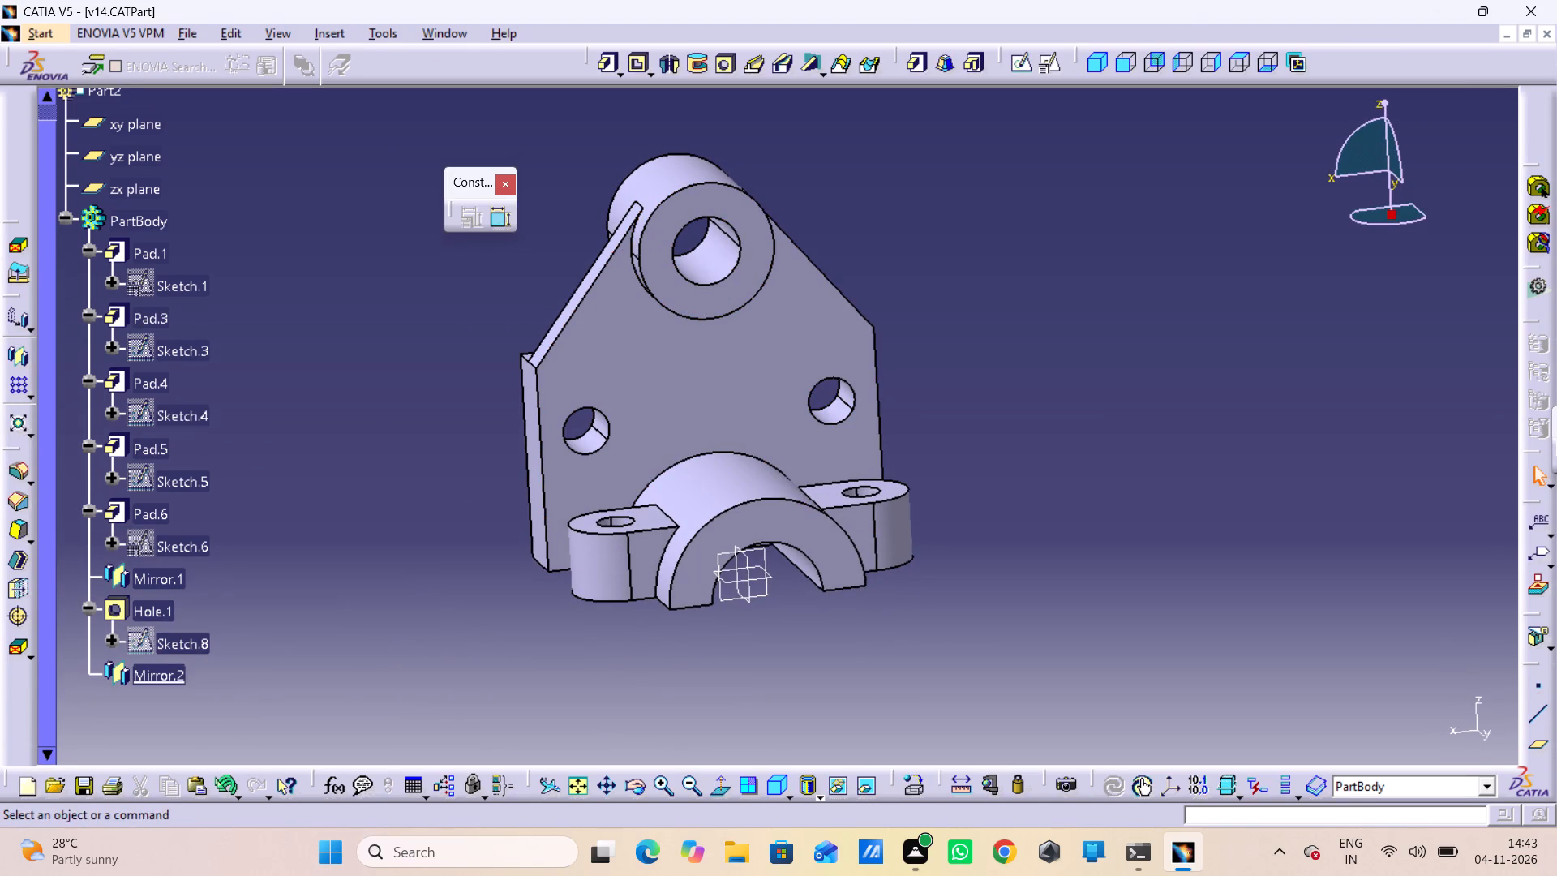
Start a sketch on the yz plane and draw a sloping rib line from about (-17, 77) to (28, 36) mm.
{"action": "left_click", "coordinate": [757, 561]}
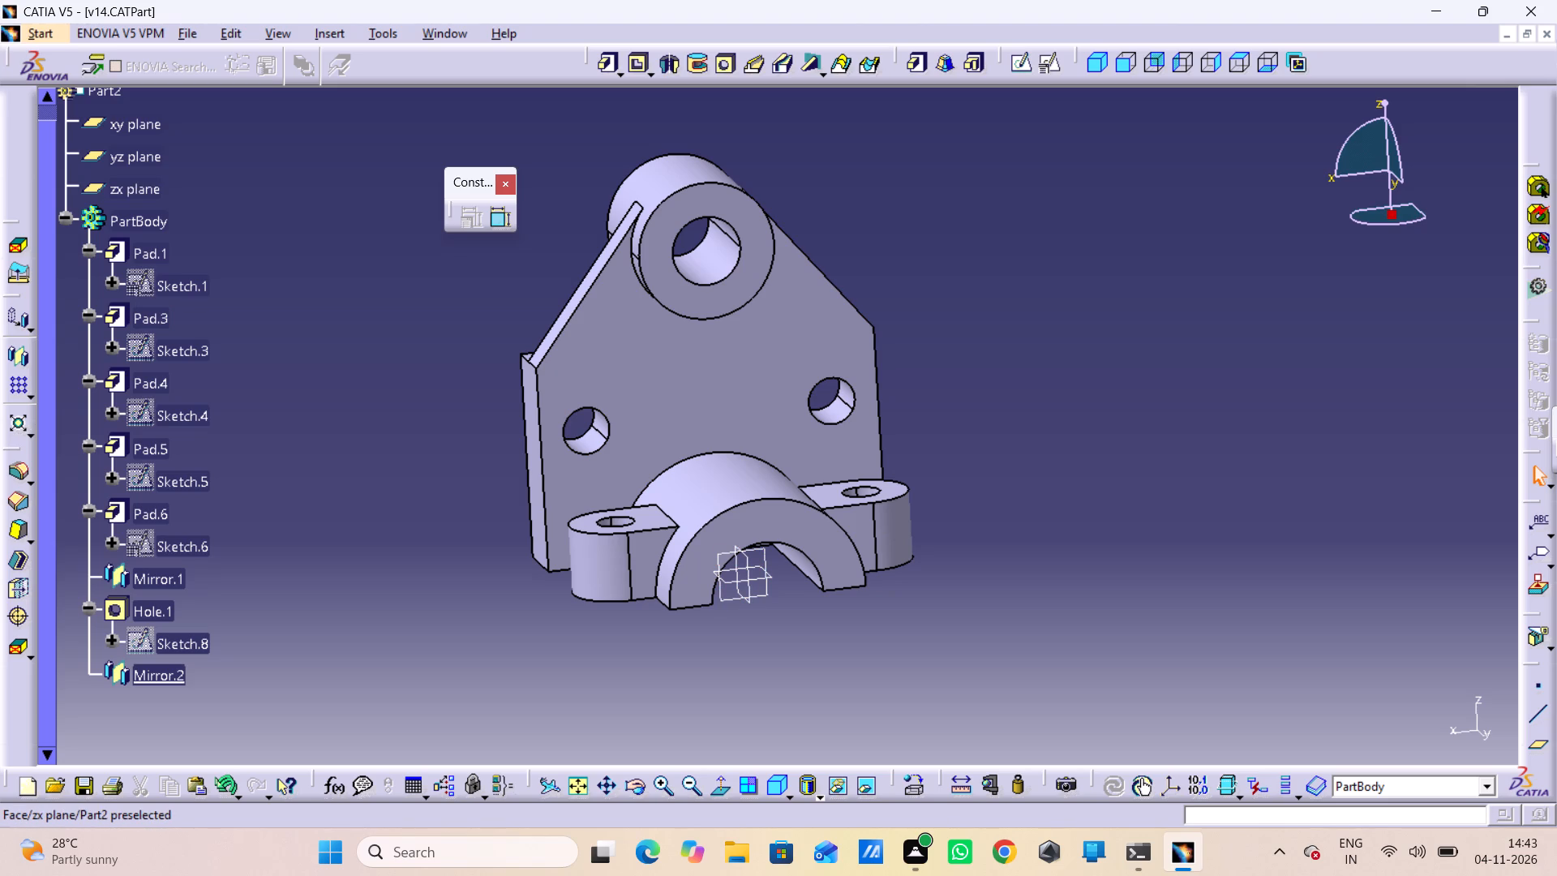
{"action": "left_click", "coordinate": [748, 566]}
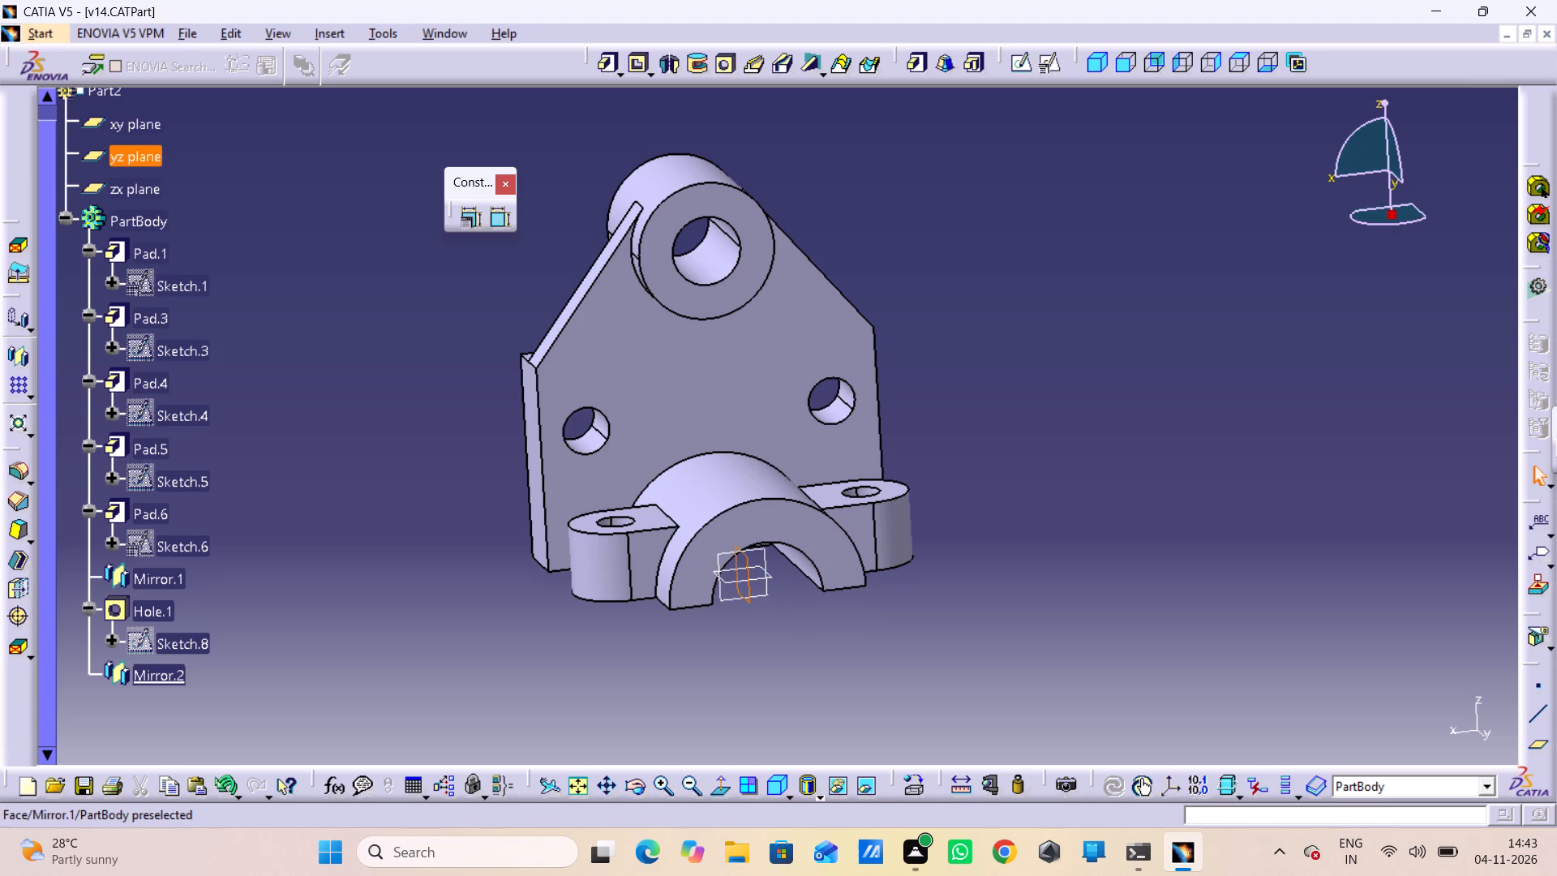
{"action": "left_click", "coordinate": [1023, 69]}
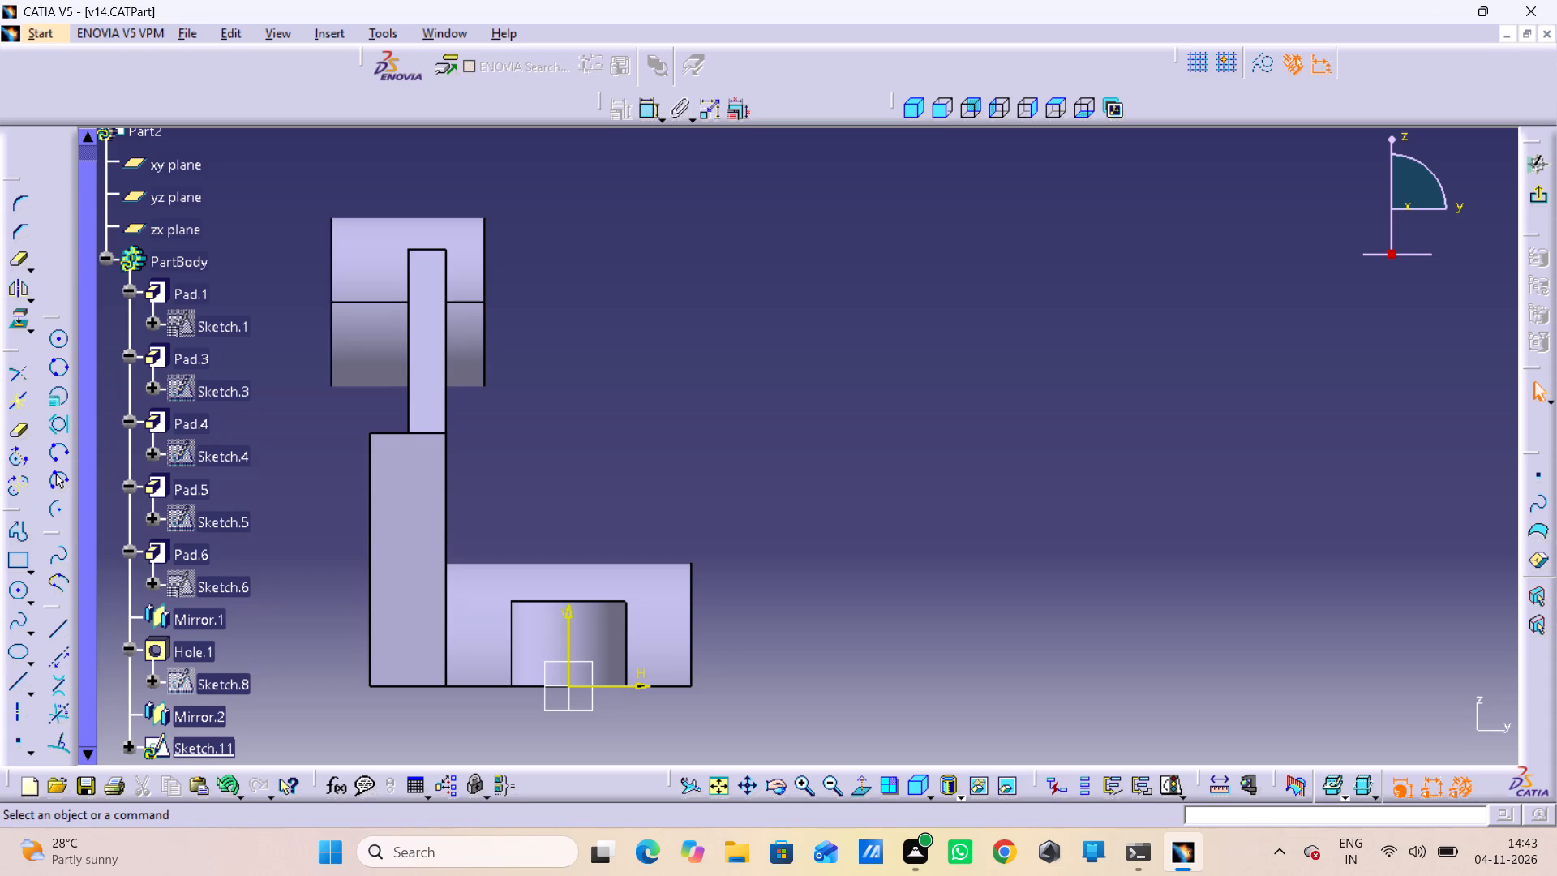
{"action": "double_click", "coordinate": [24, 537]}
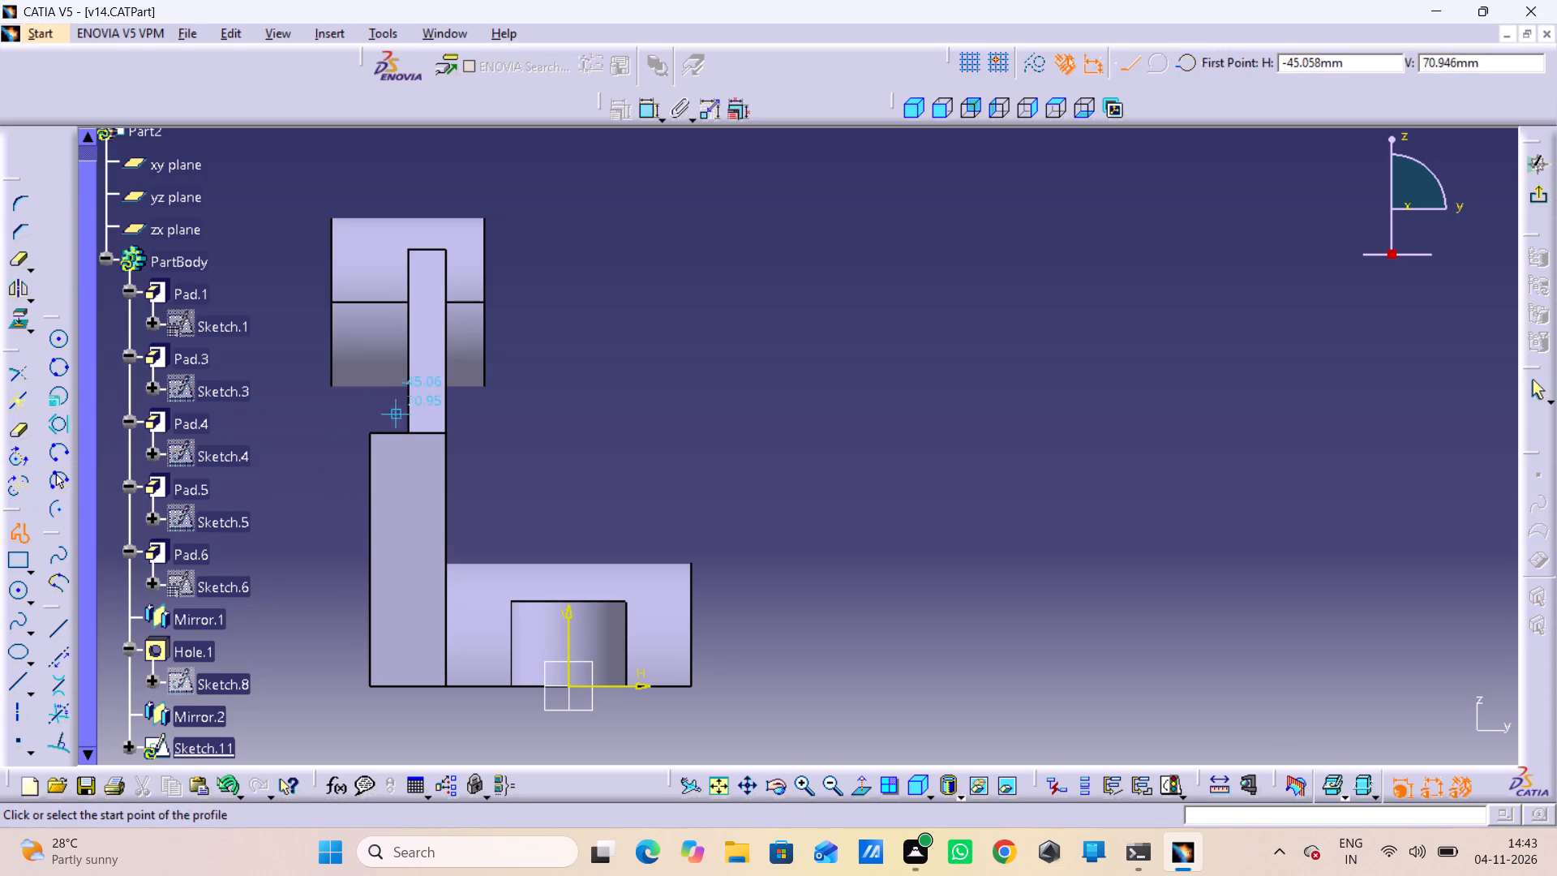
{"action": "left_click", "coordinate": [504, 389]}
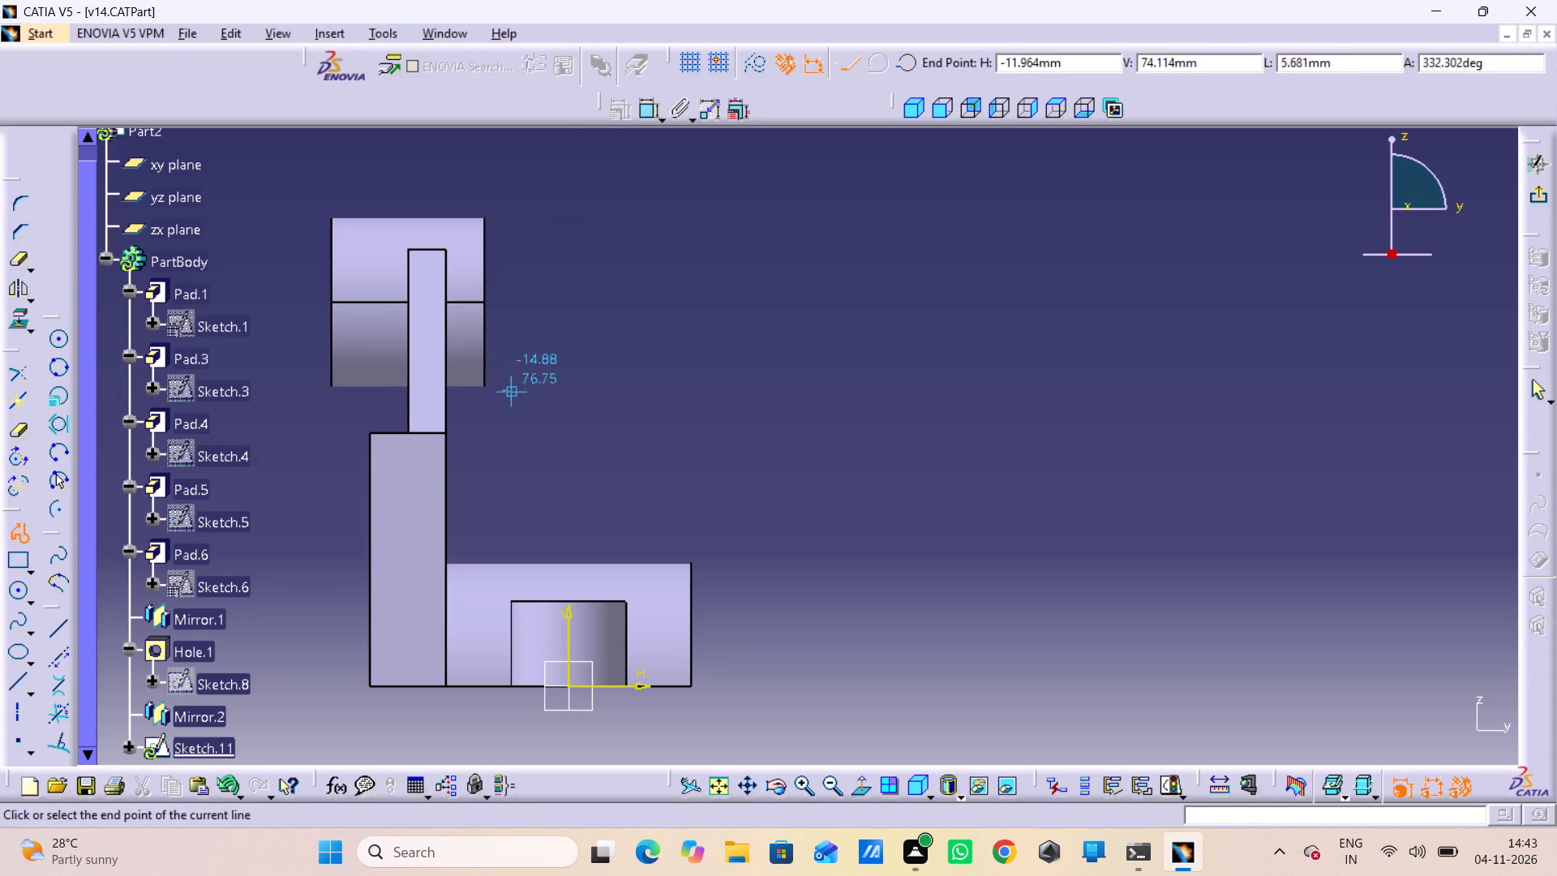
{"action": "left_click", "coordinate": [676, 547]}
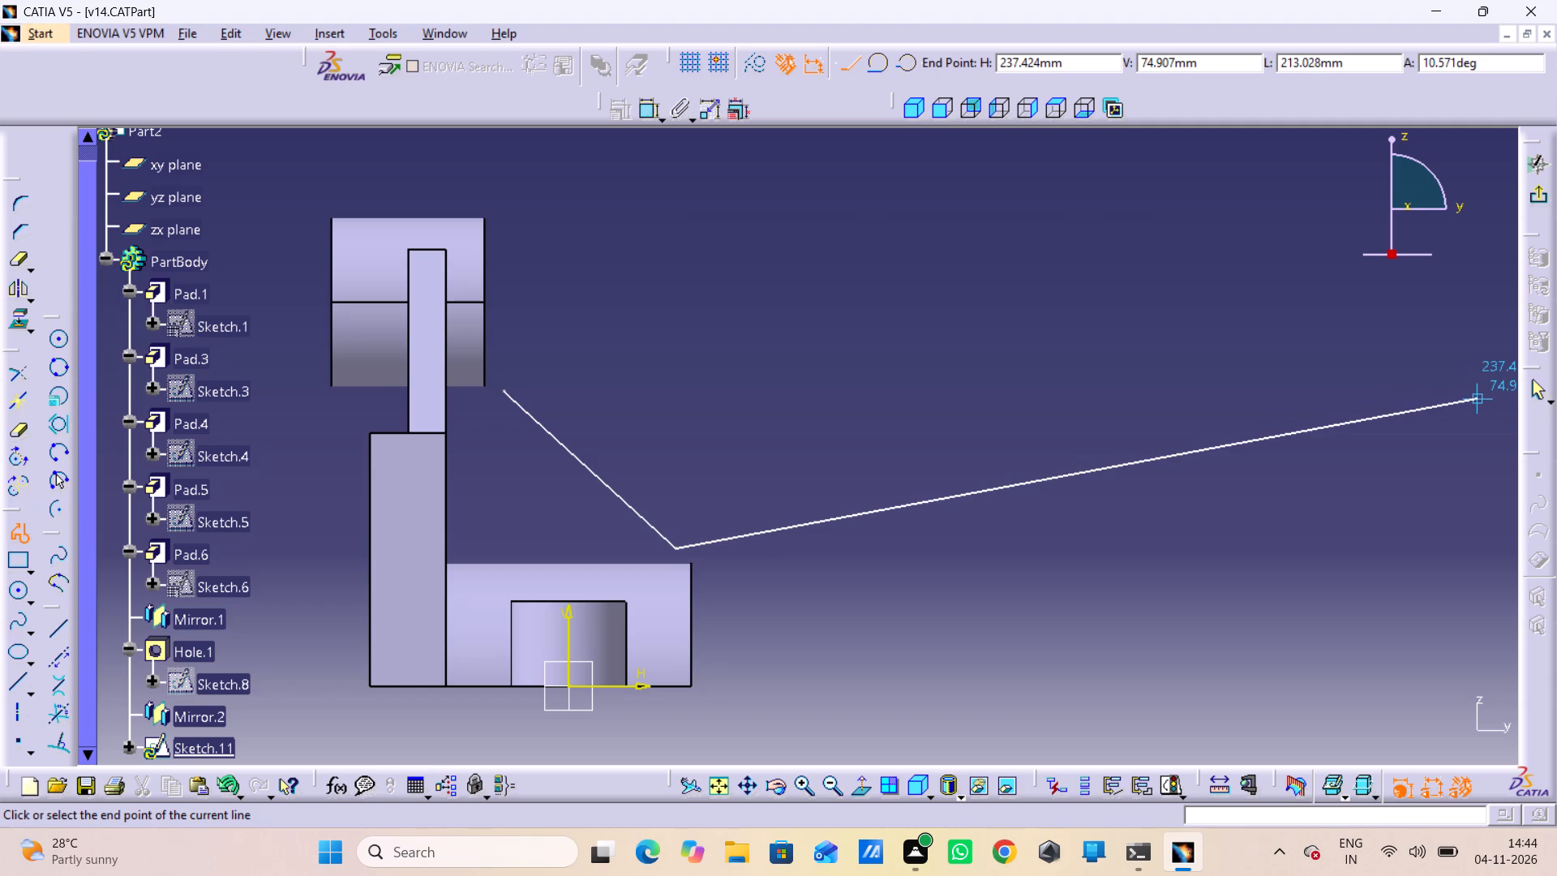
{"action": "left_click", "coordinate": [1541, 392]}
{"action": "left_click", "coordinate": [978, 433]}
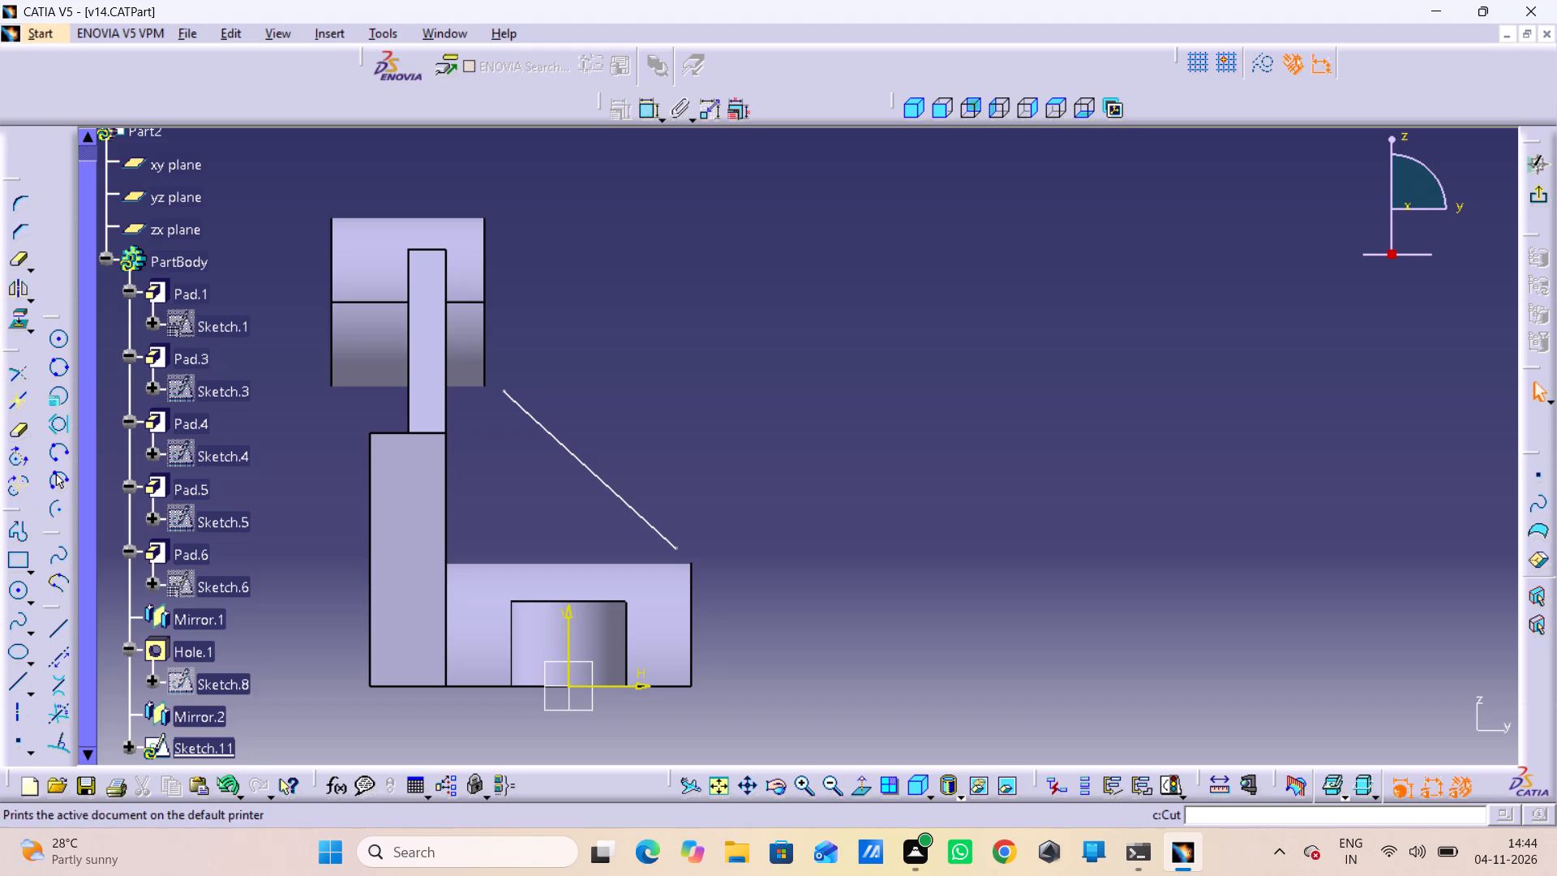
Close the rib profile with a short horizontal top line, a vertical line beside the plate and a horizontal bottom line about 53 mm long.
{"action": "double_click", "coordinate": [20, 539]}
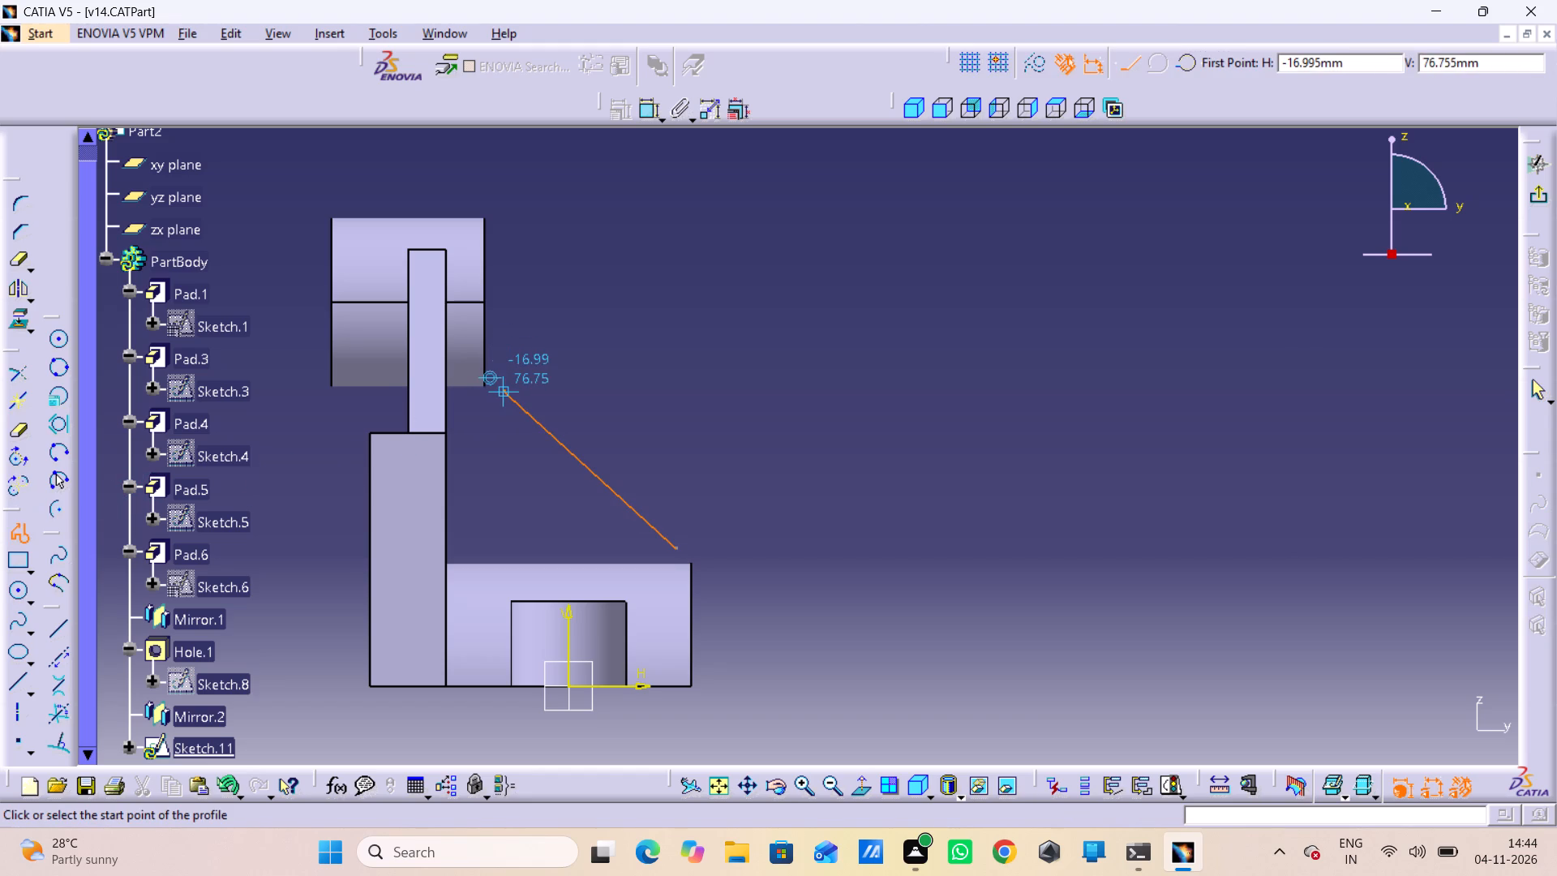
{"action": "left_click", "coordinate": [495, 389]}
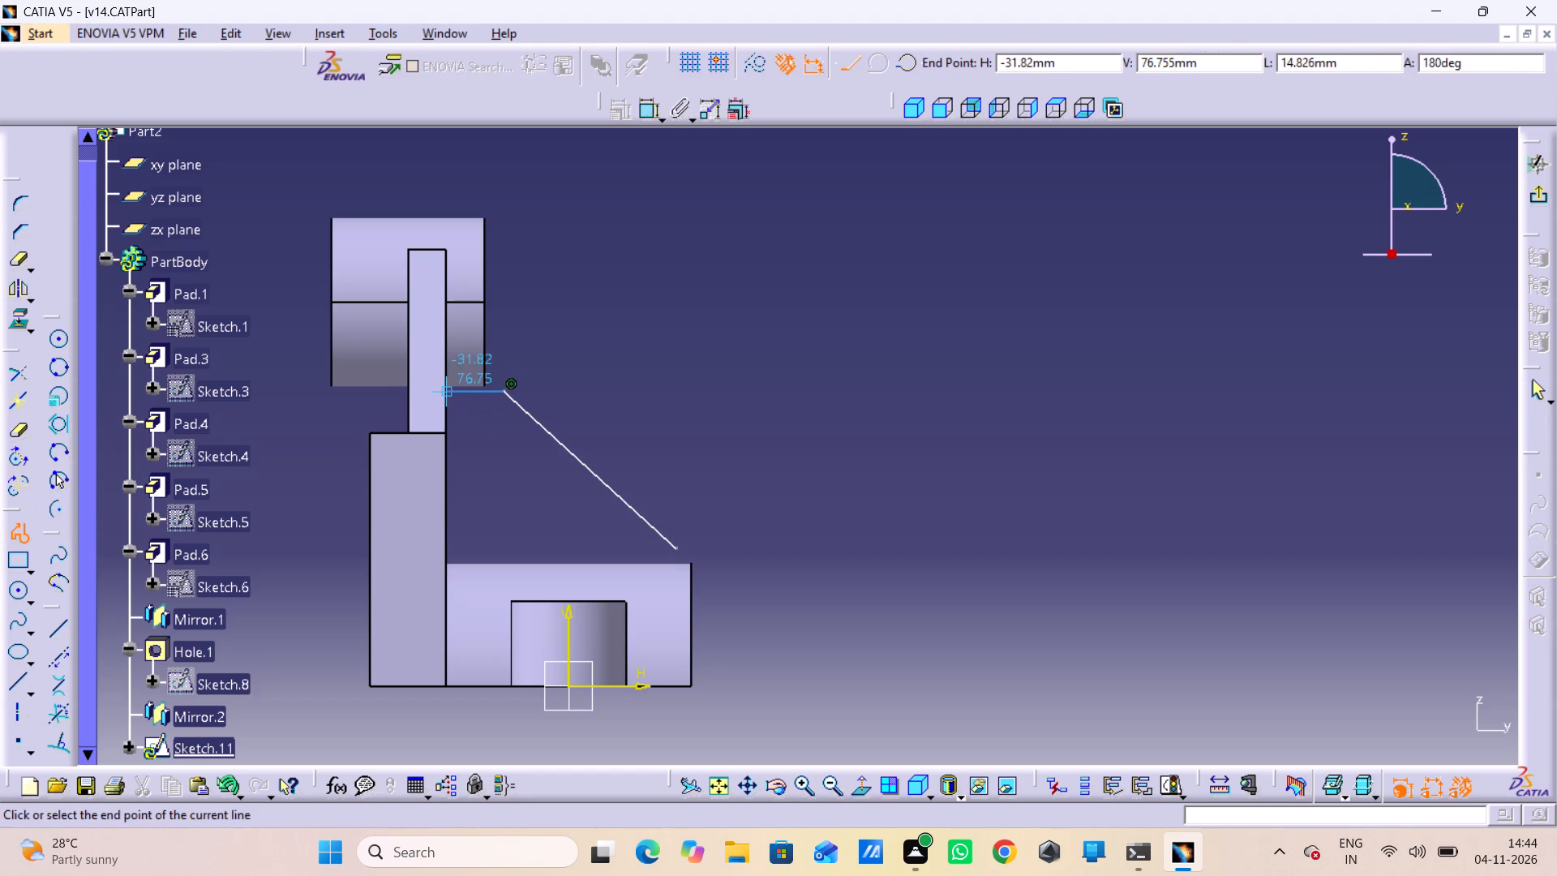
{"action": "left_click", "coordinate": [470, 392]}
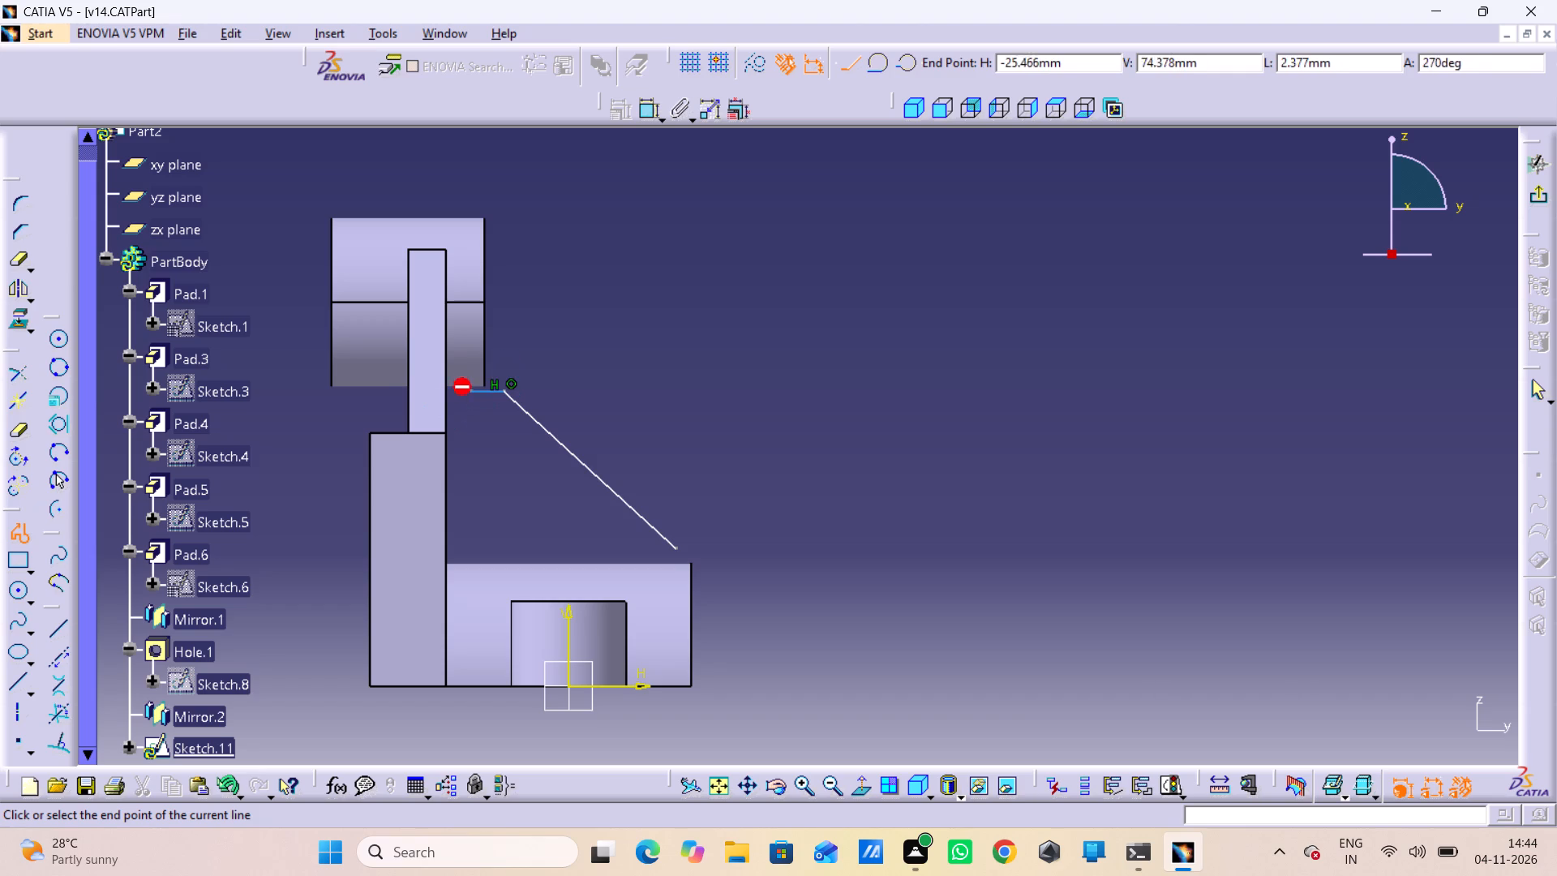
{"action": "left_click", "coordinate": [474, 553]}
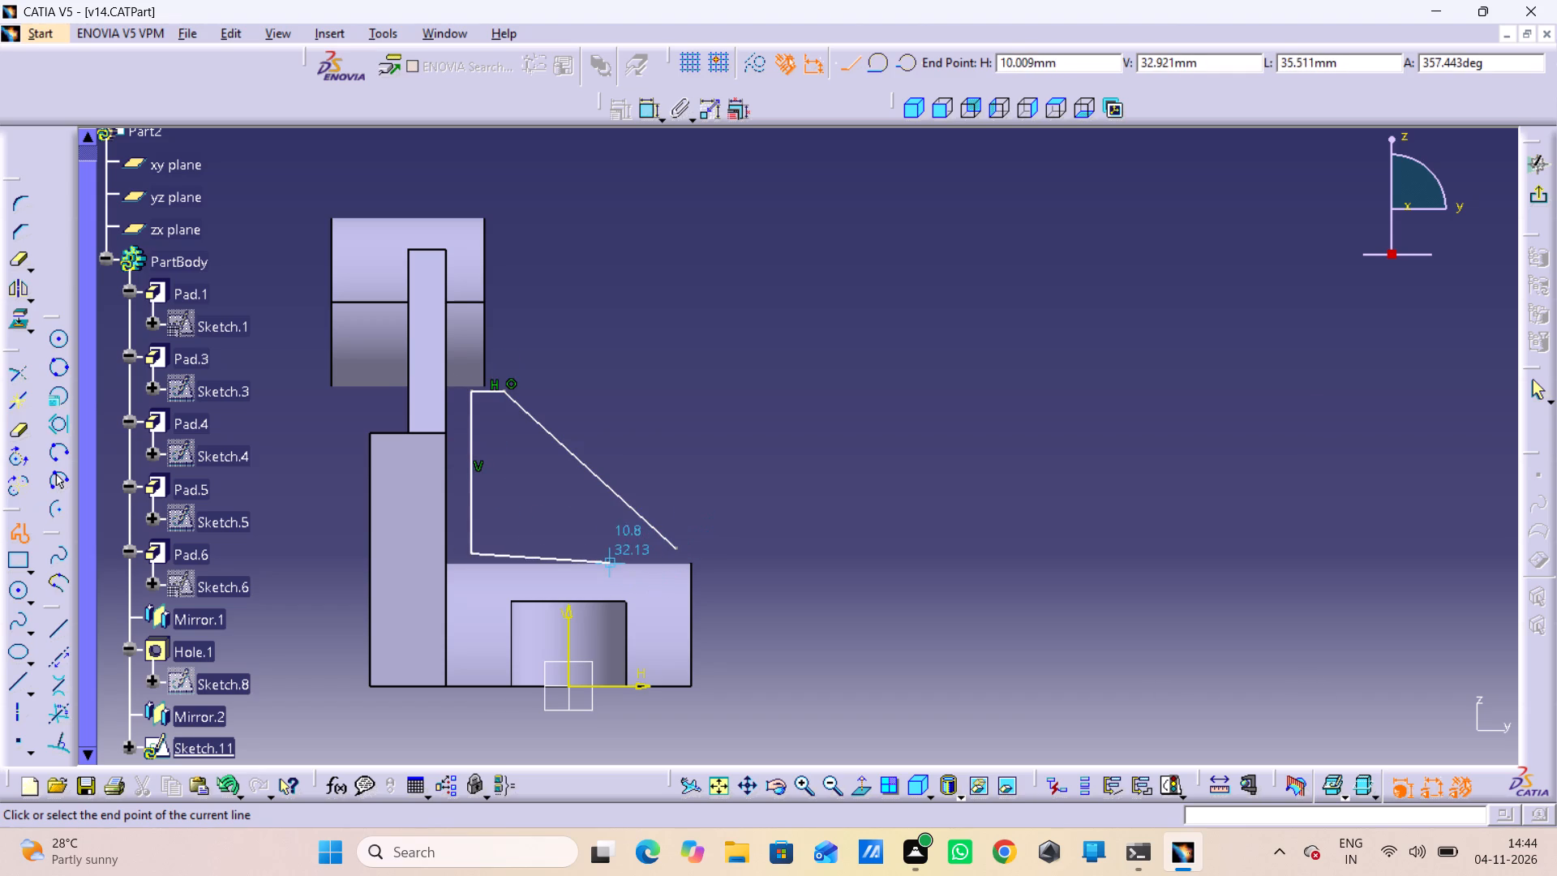
{"action": "key", "text": "ctrl+z"}
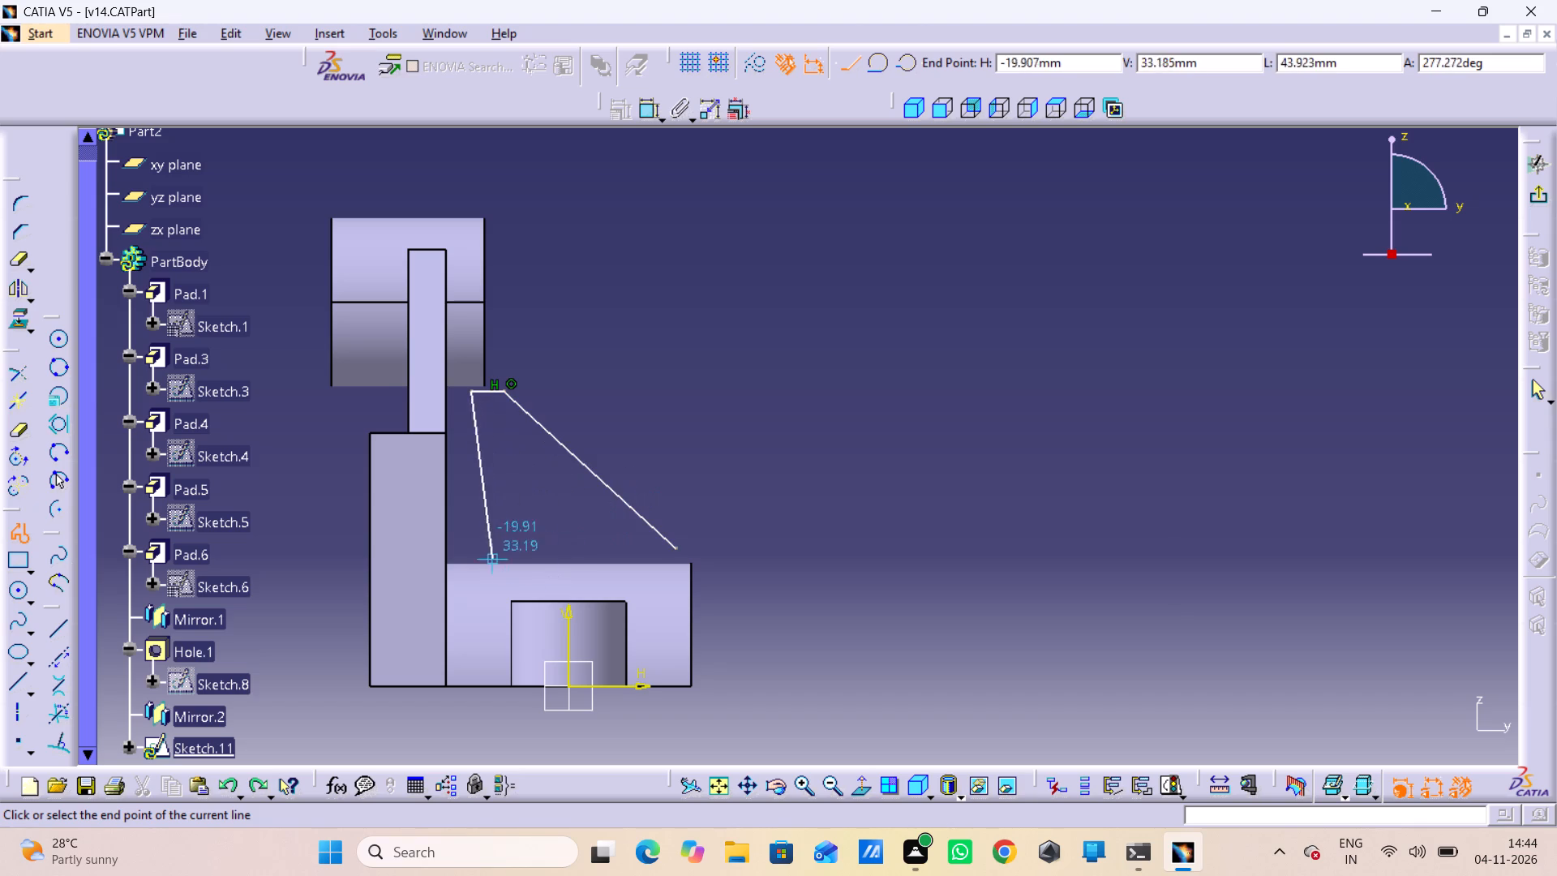
{"action": "left_click_drag", "start_coordinate": [474, 547], "coordinate": [488, 543]}
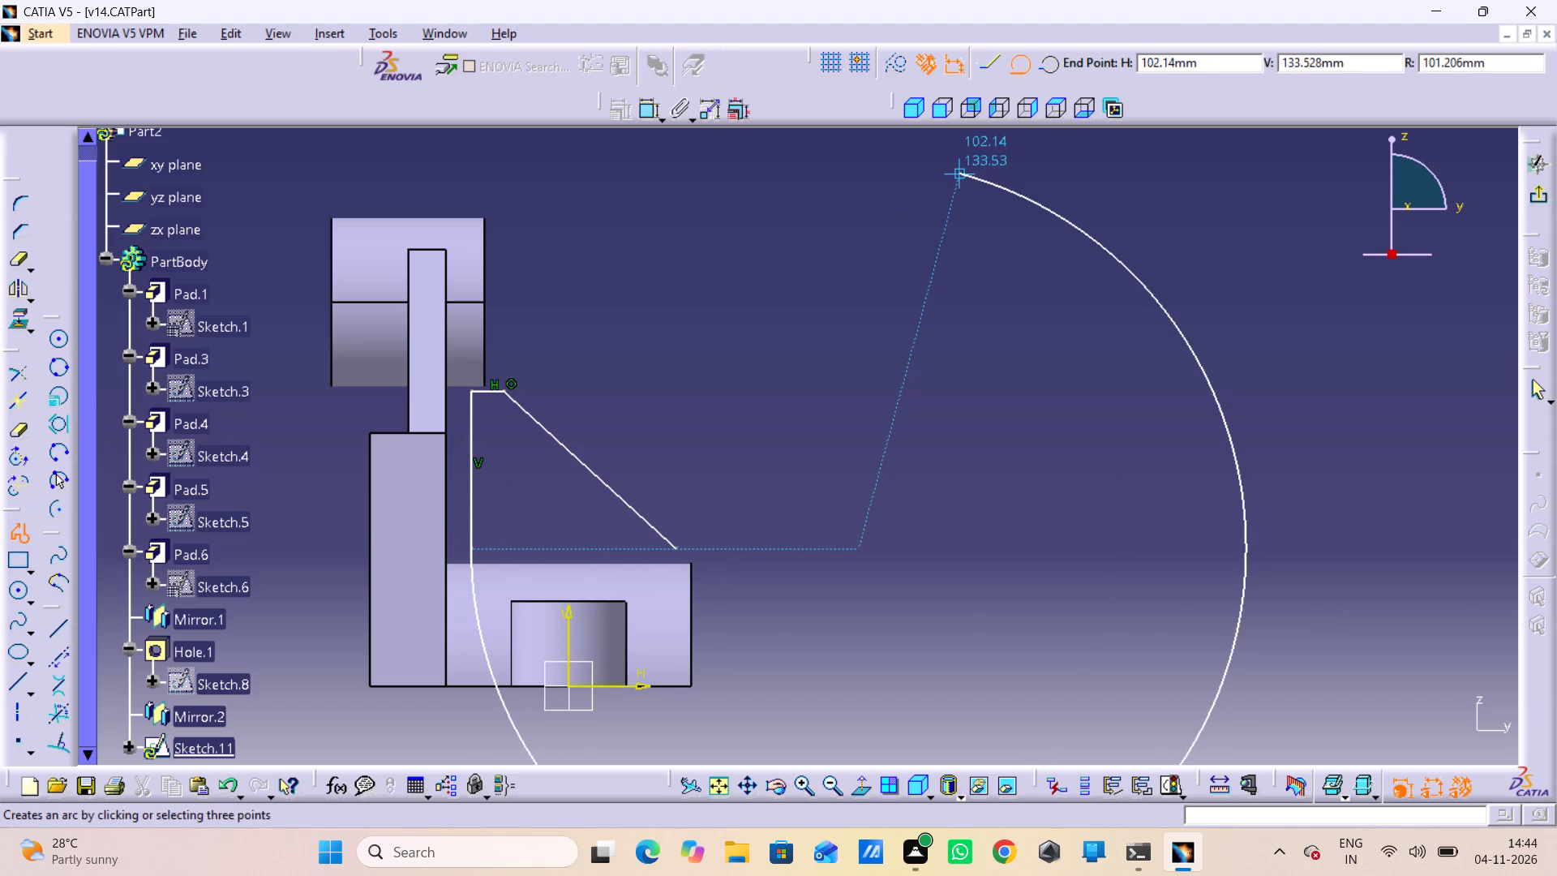
{"action": "left_click", "coordinate": [1001, 68]}
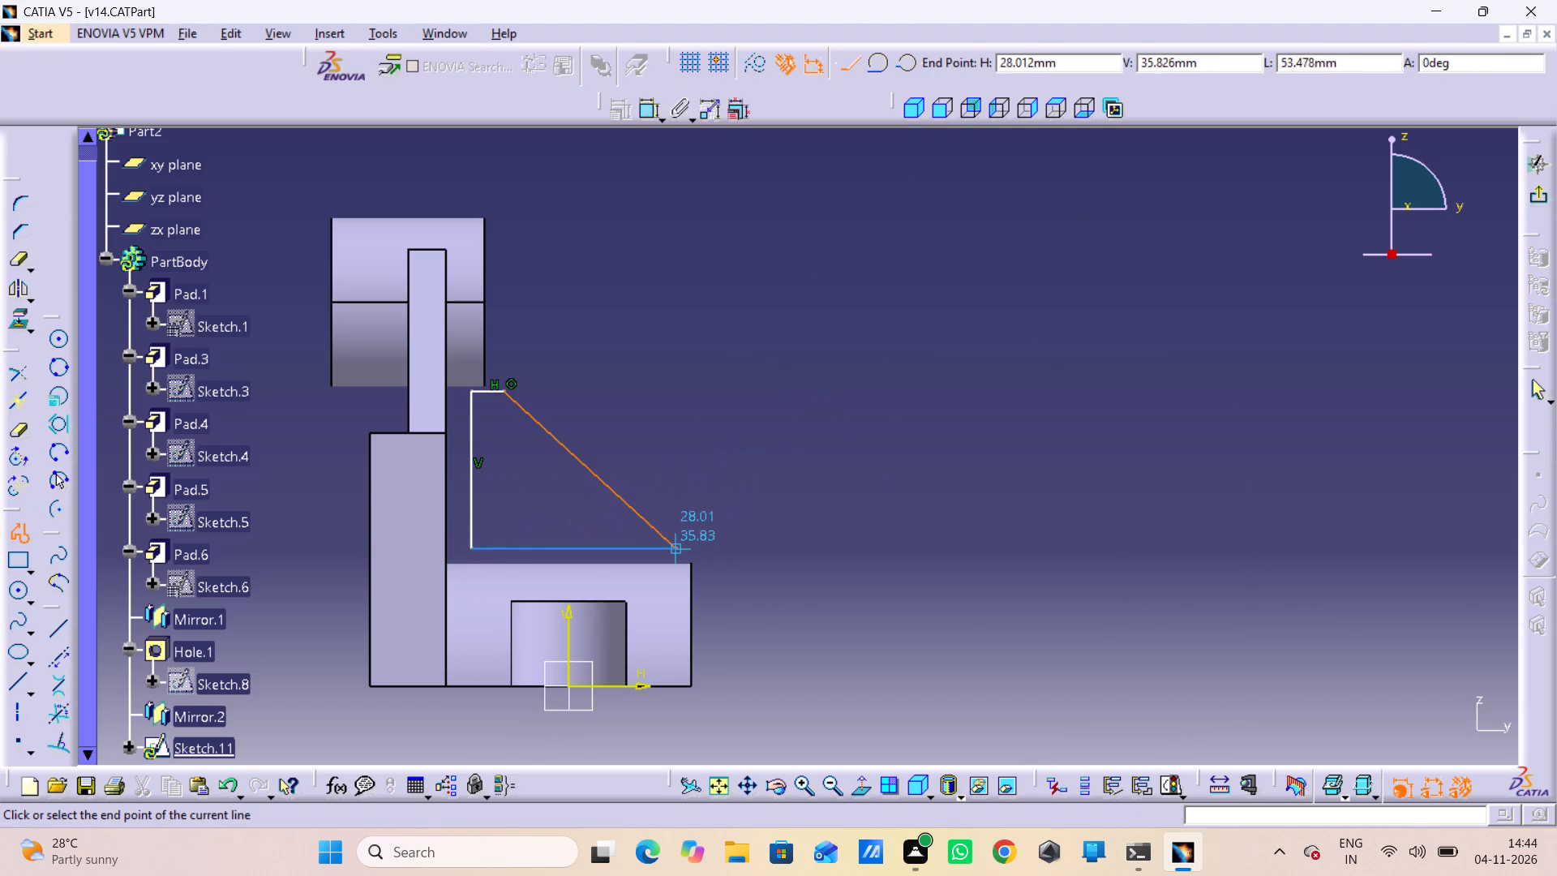
{"action": "left_click", "coordinate": [678, 545]}
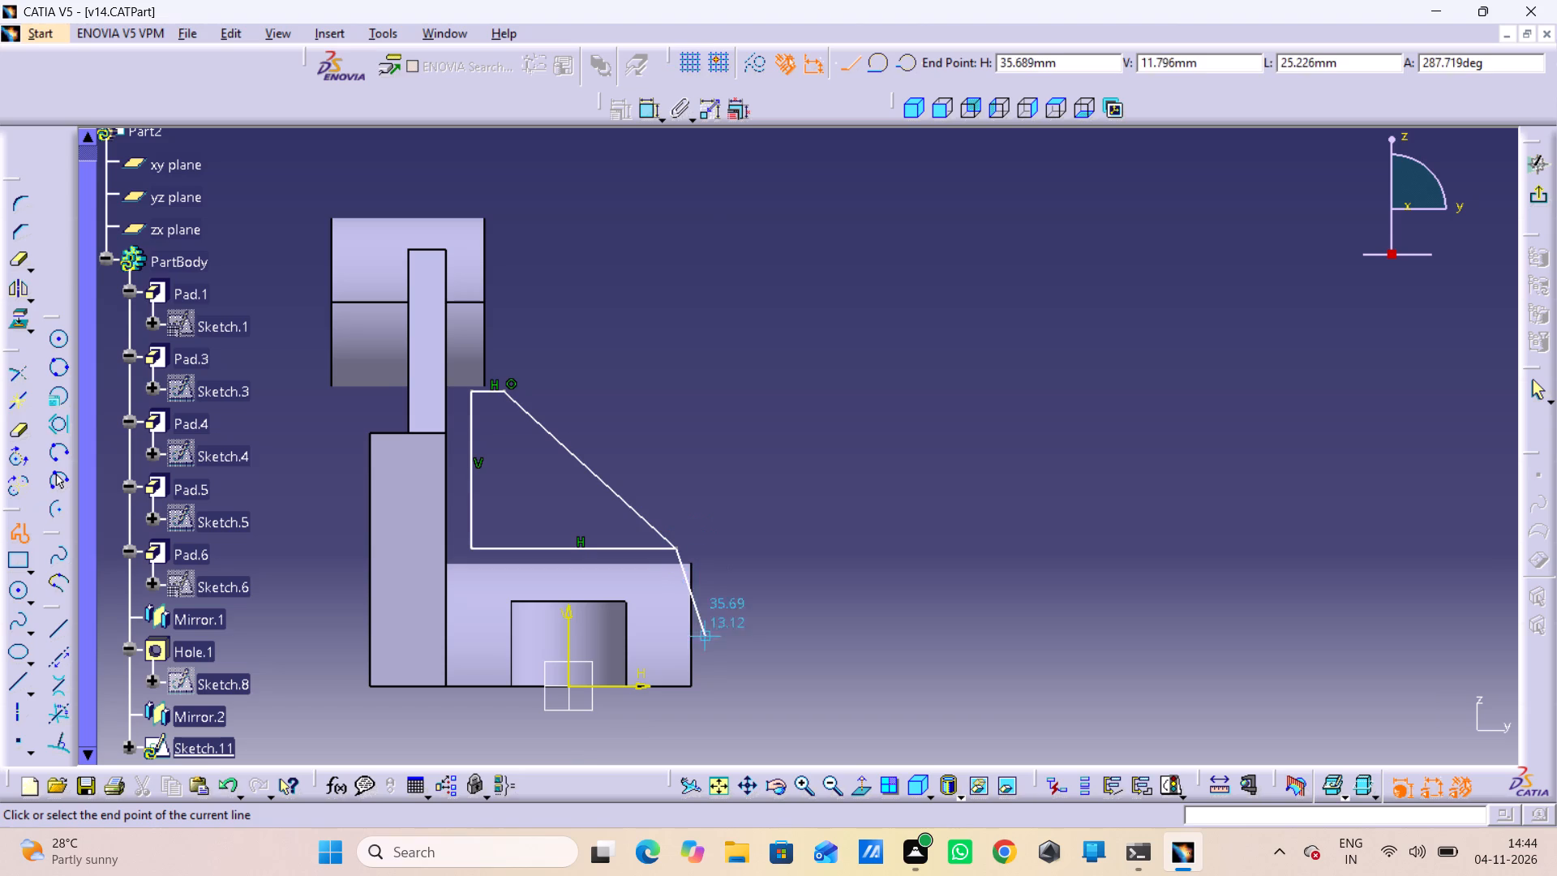
{"action": "key", "text": "Escape"}
{"action": "key", "text": "Escape"}
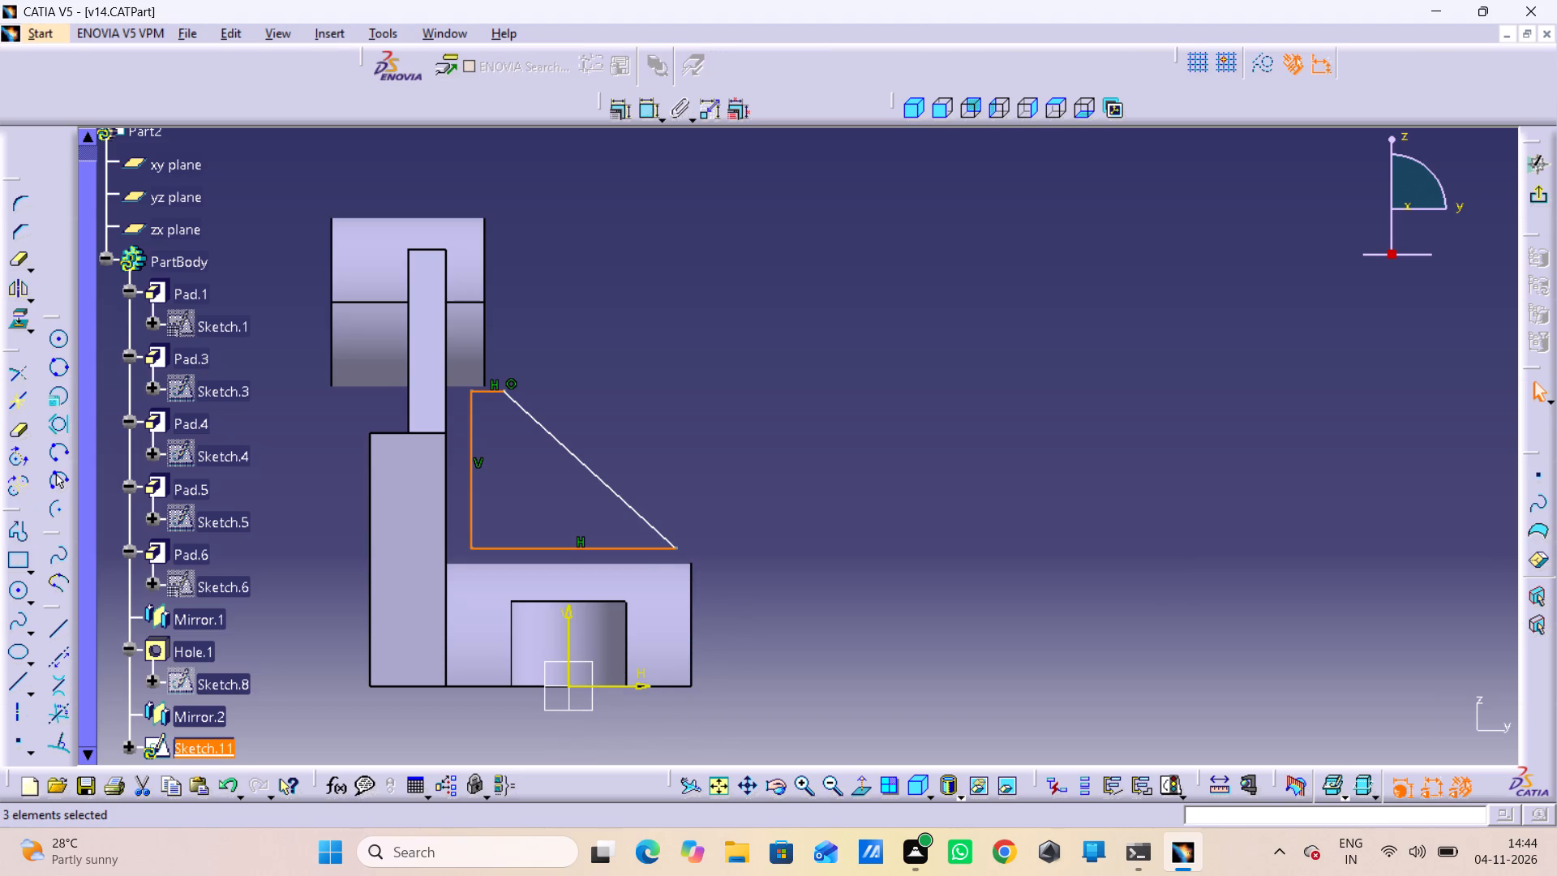
Constrain the rib profile's bottom horizontal line at 32 mm above the half-cylinder's base edge.
{"action": "middle_click_drag", "start_coordinate": [765, 518], "coordinate": [766, 393]}
{"action": "right_click_drag", "start_coordinate": [765, 518], "coordinate": [766, 504]}
{"action": "middle_click_drag", "start_coordinate": [603, 554], "coordinate": [621, 646]}
{"action": "right_click", "coordinate": [606, 554]}
{"action": "left_click", "coordinate": [703, 457]}
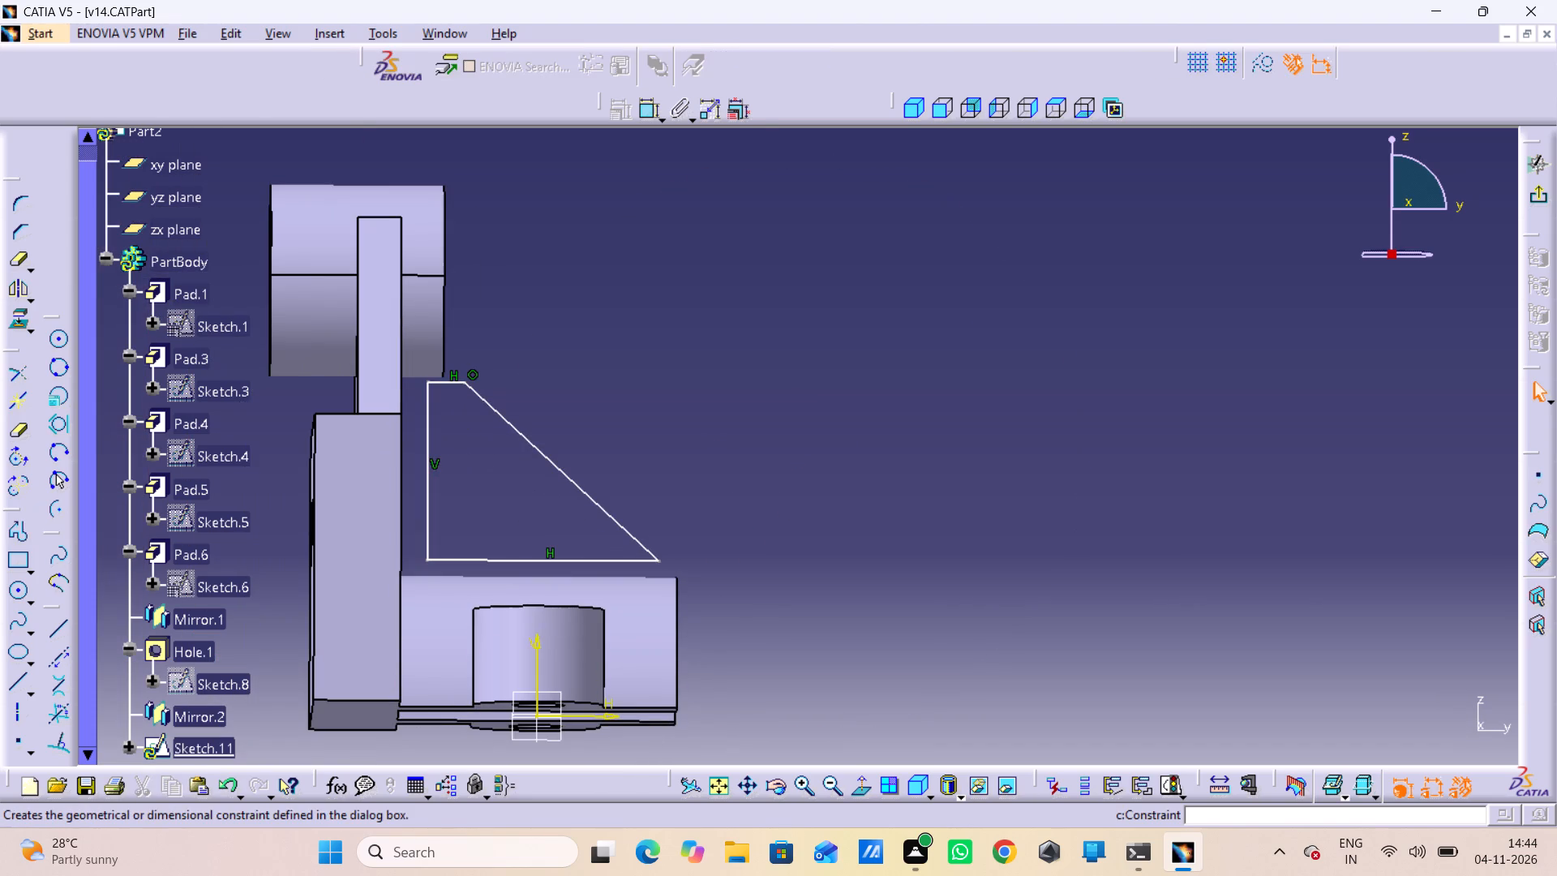
{"action": "double_click", "coordinate": [645, 137]}
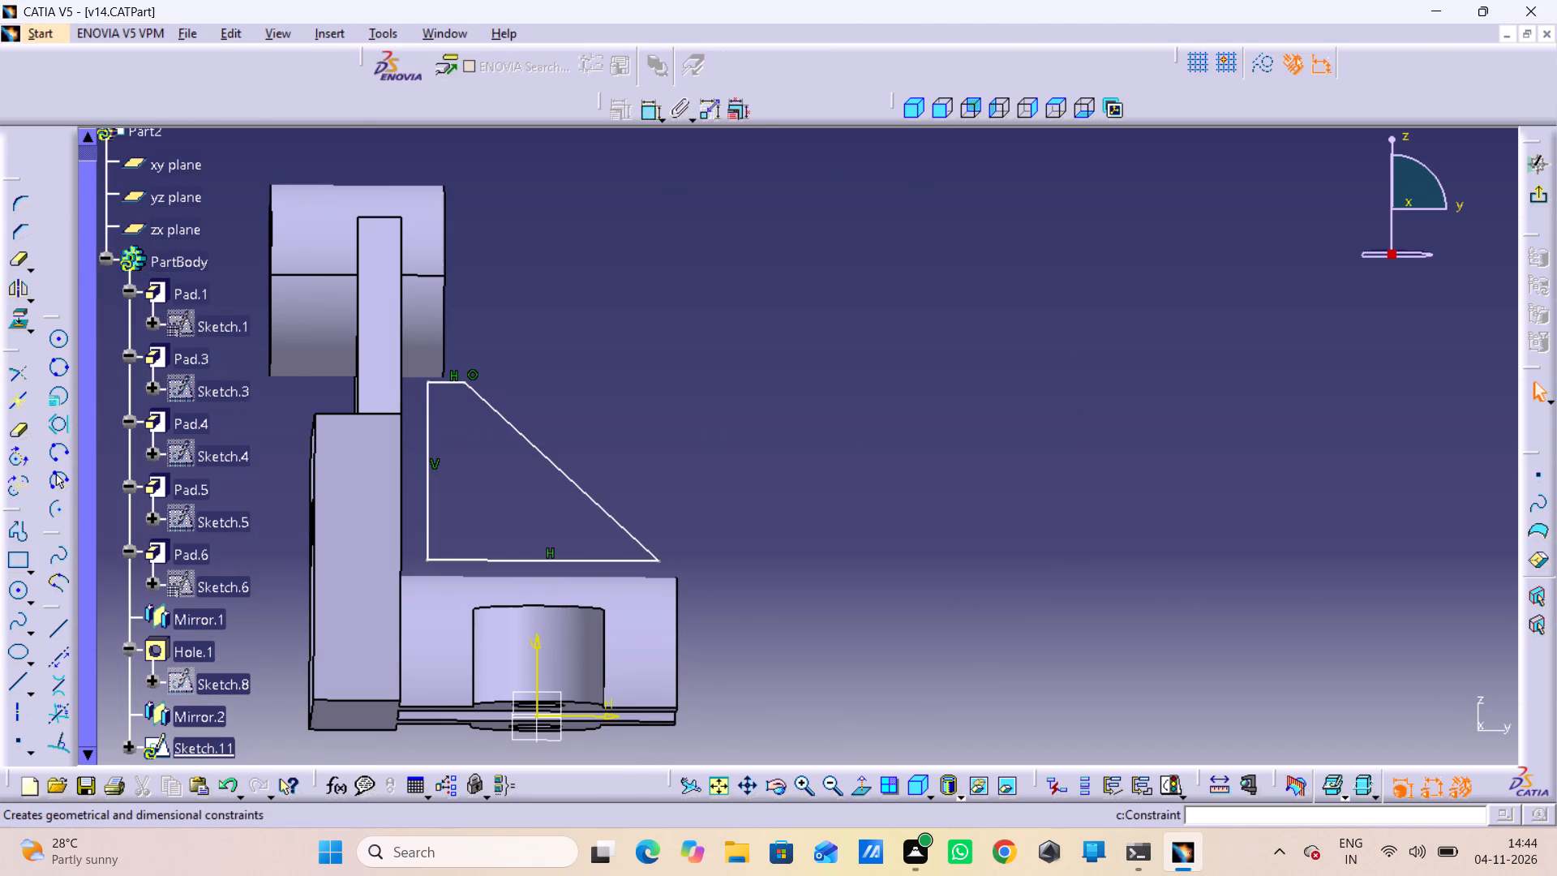
{"action": "double_click", "coordinate": [650, 118]}
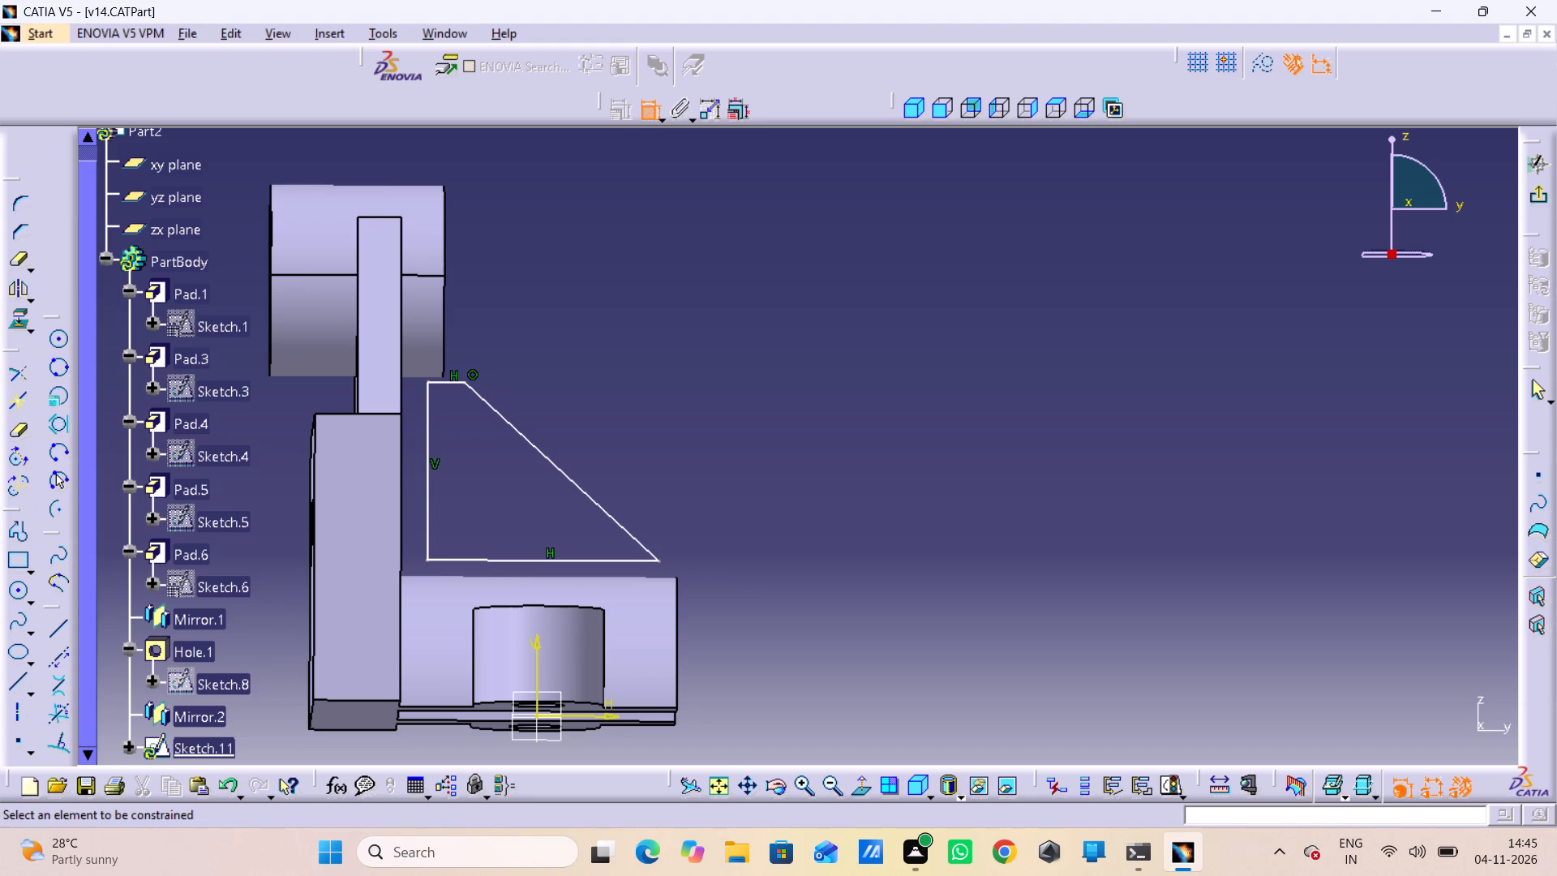
{"action": "left_click", "coordinate": [494, 560]}
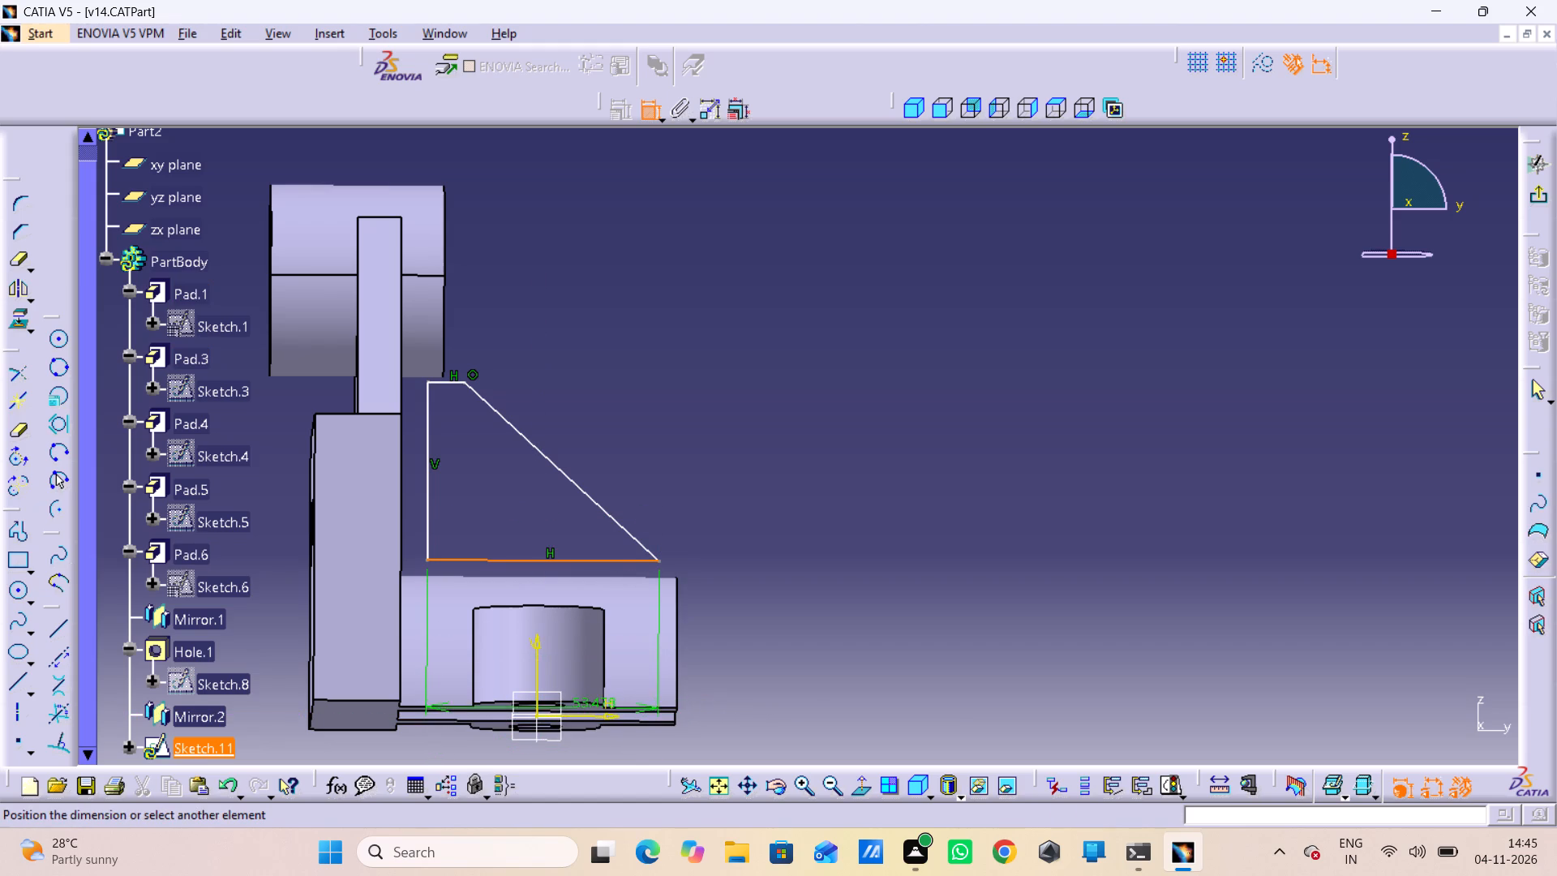
{"action": "middle_click_drag", "start_coordinate": [905, 418], "coordinate": [876, 515]}
{"action": "right_click_drag", "start_coordinate": [905, 418], "coordinate": [876, 515]}
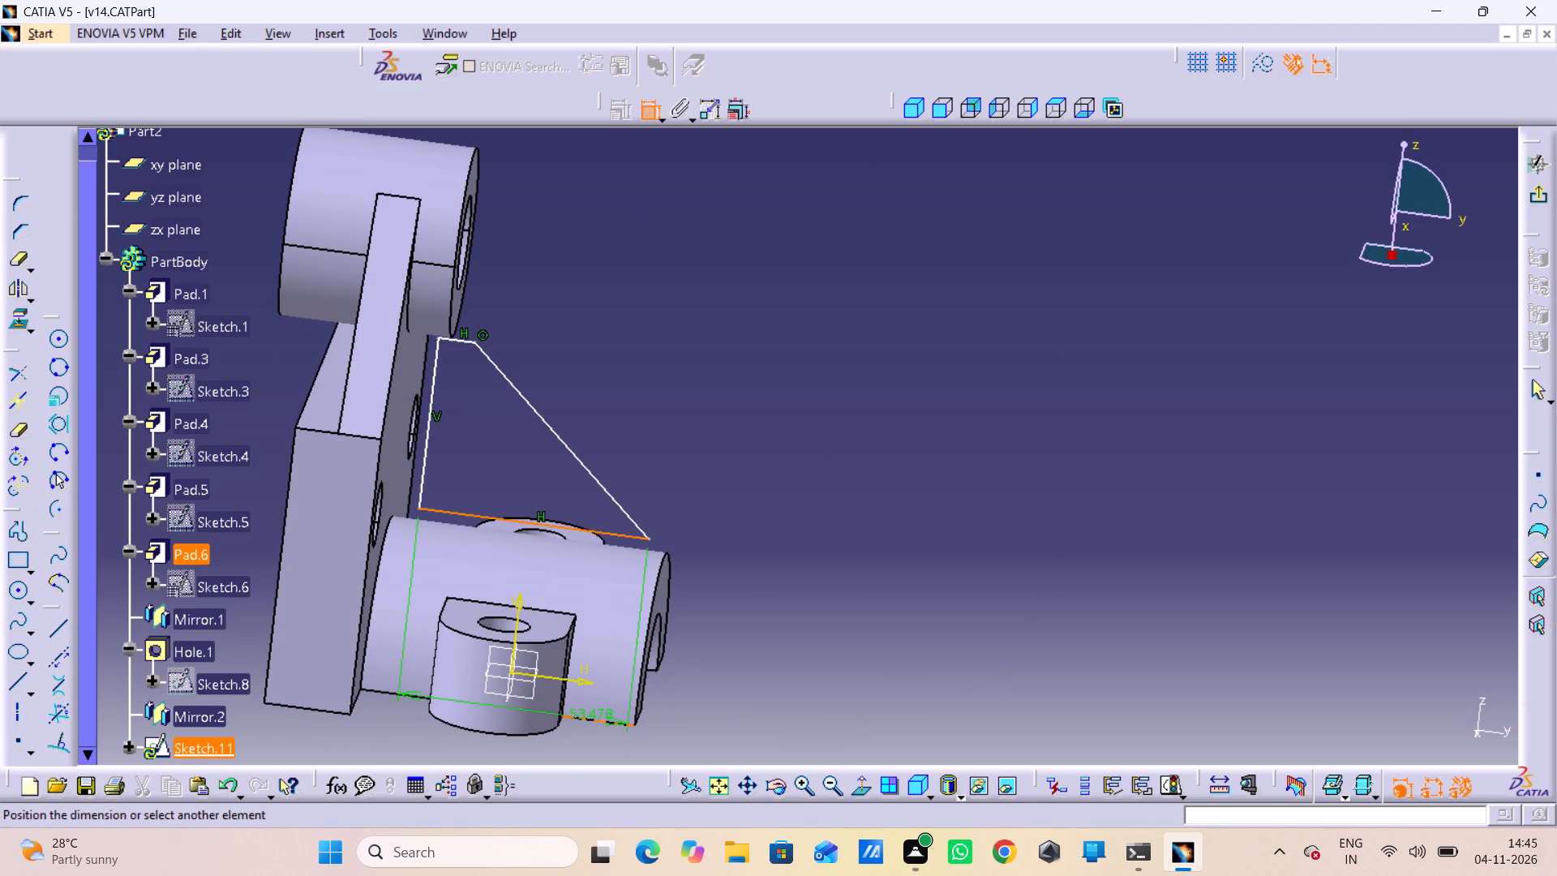
{"action": "left_click", "coordinate": [603, 716]}
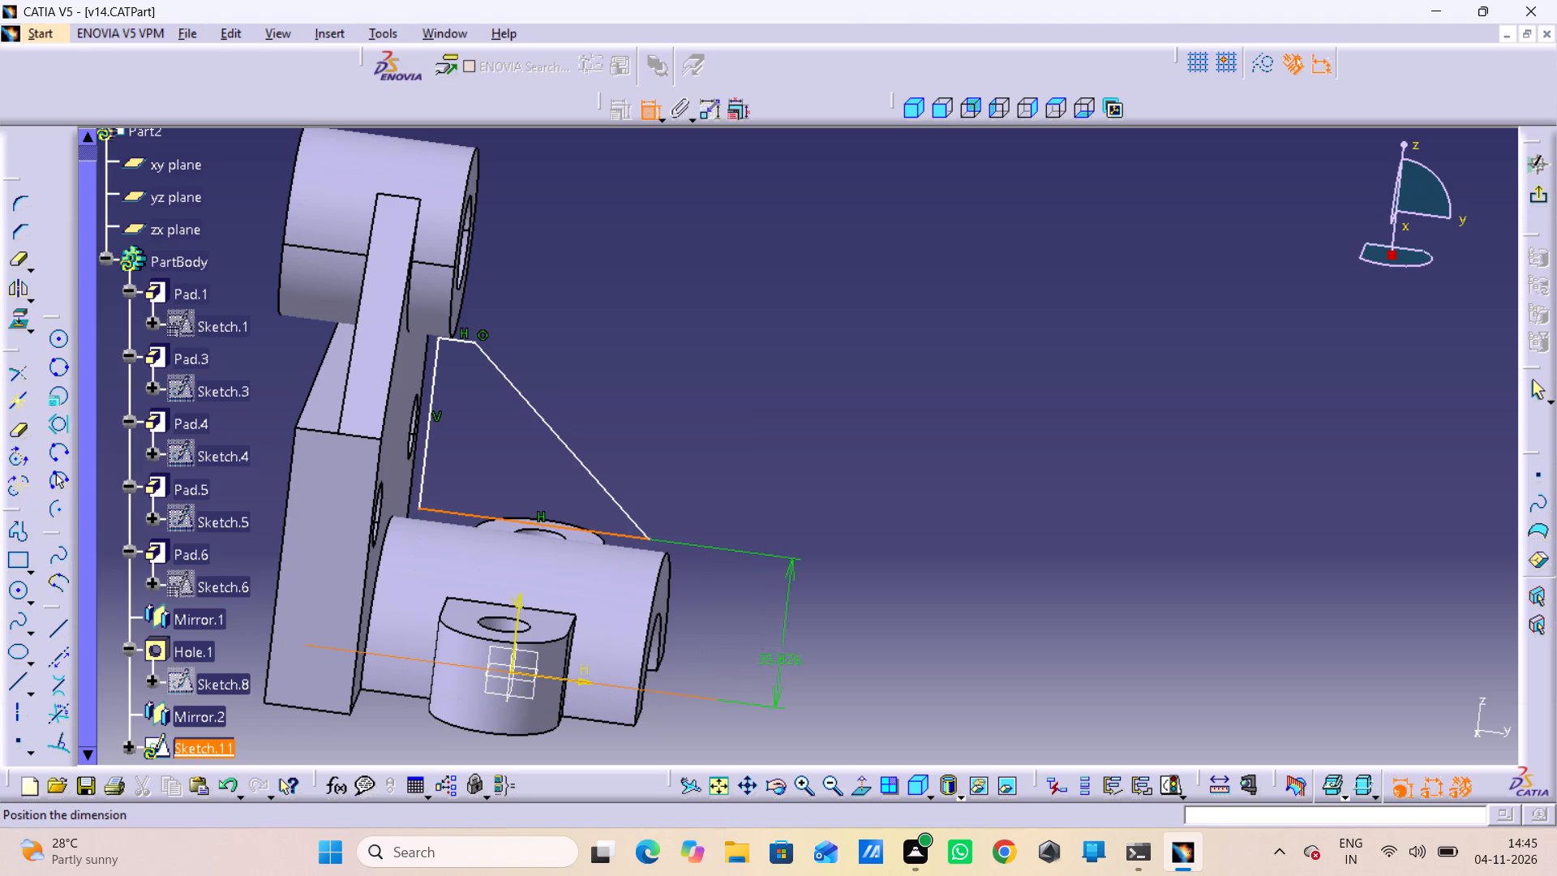
{"action": "left_click", "coordinate": [791, 633]}
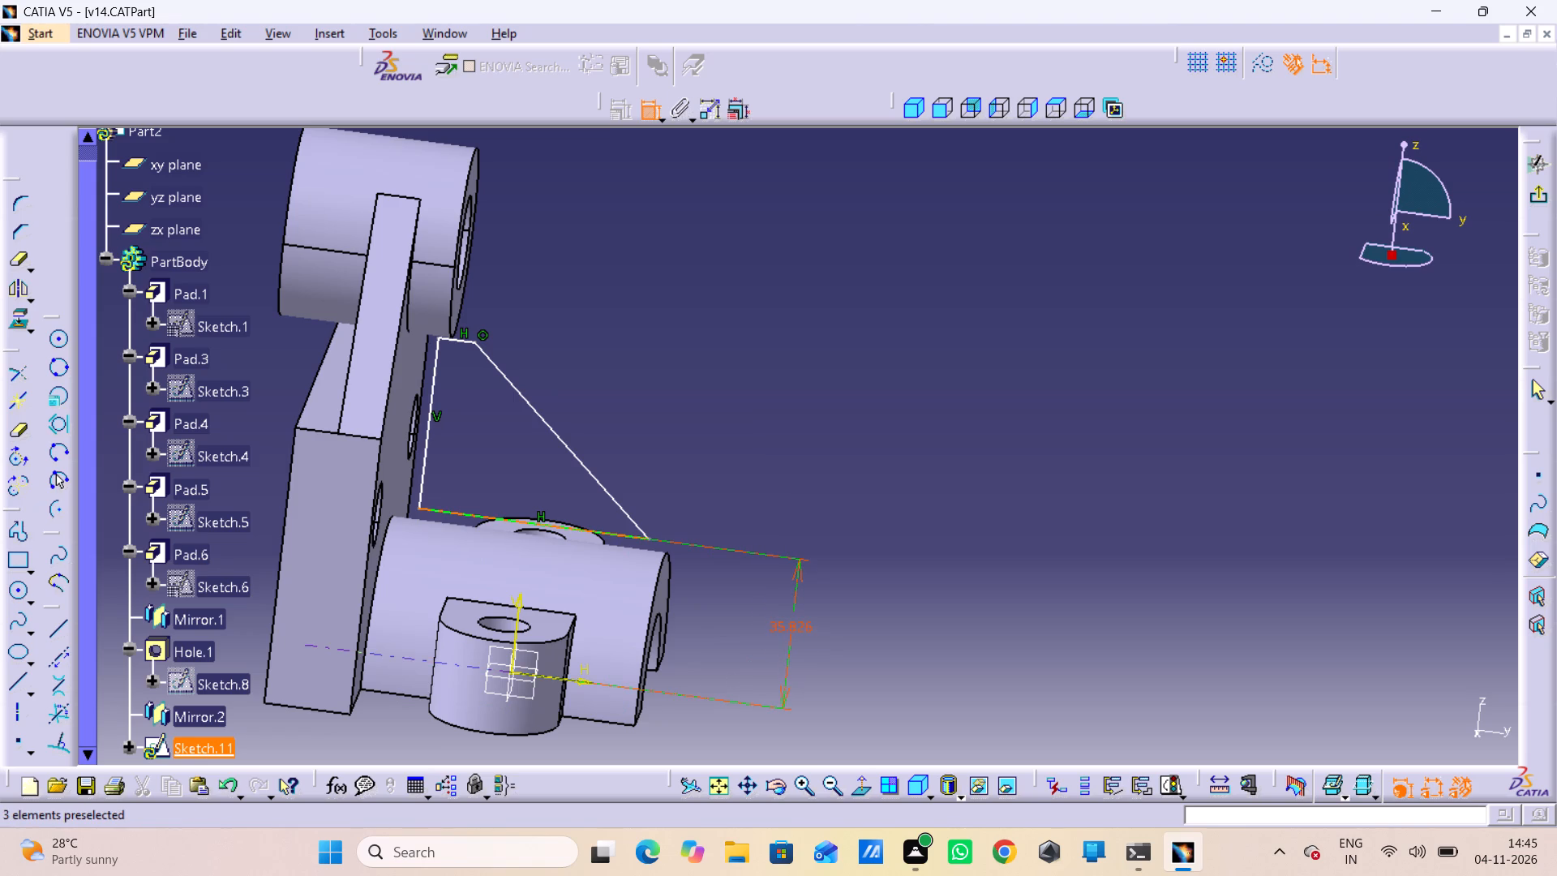
{"action": "double_click", "coordinate": [791, 621]}
{"action": "type", "text": "32"}
{"action": "key", "text": "Return"}
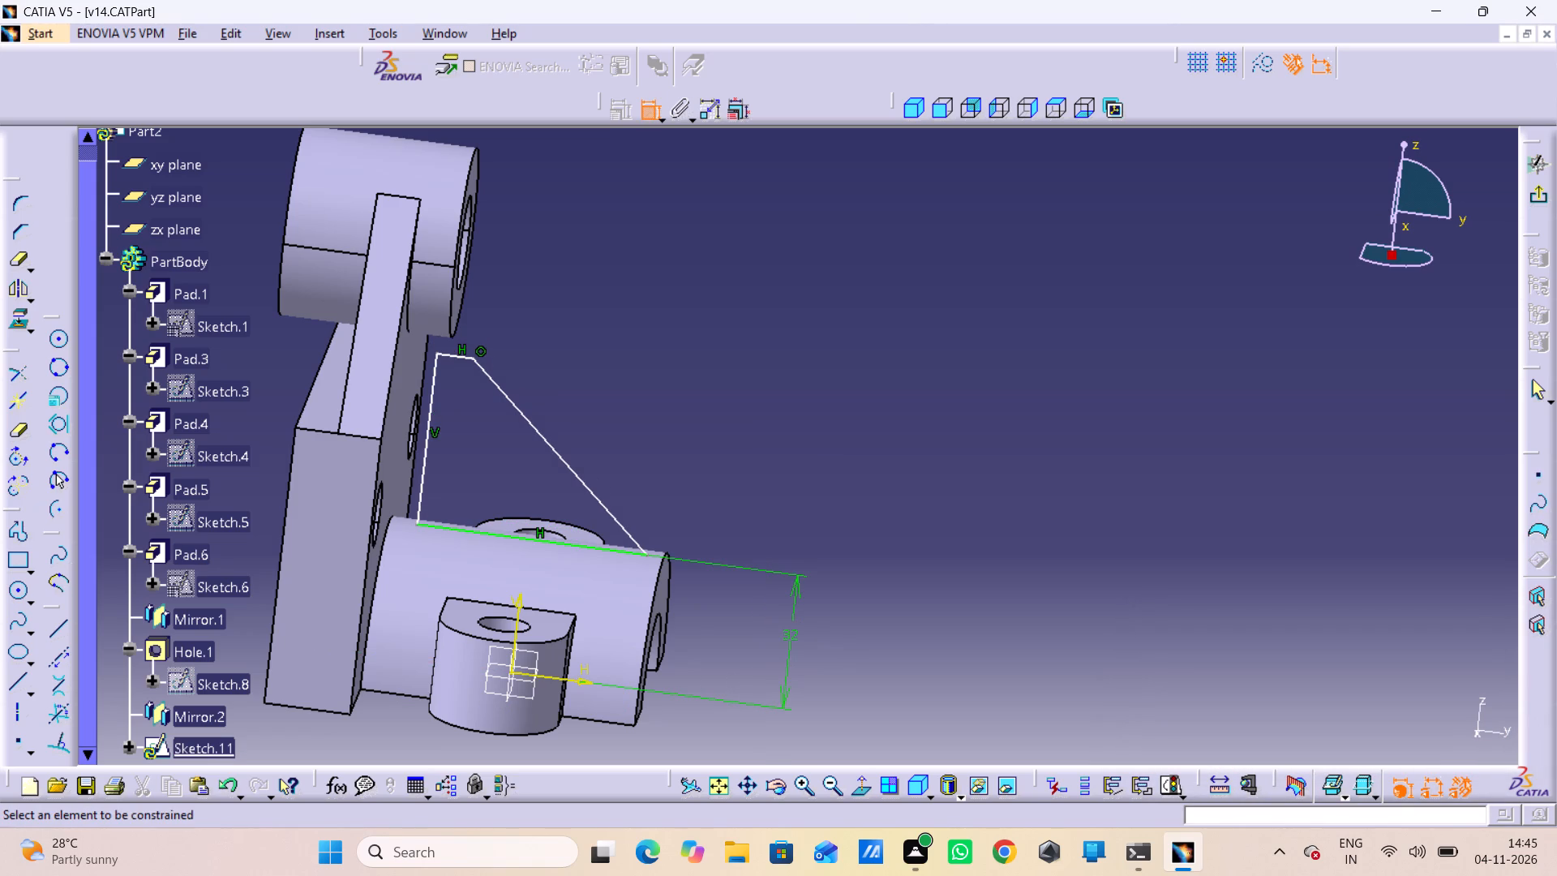
Dimension the rib profile's vertical line and set its length to 46 mm.
{"action": "left_click", "coordinate": [871, 797]}
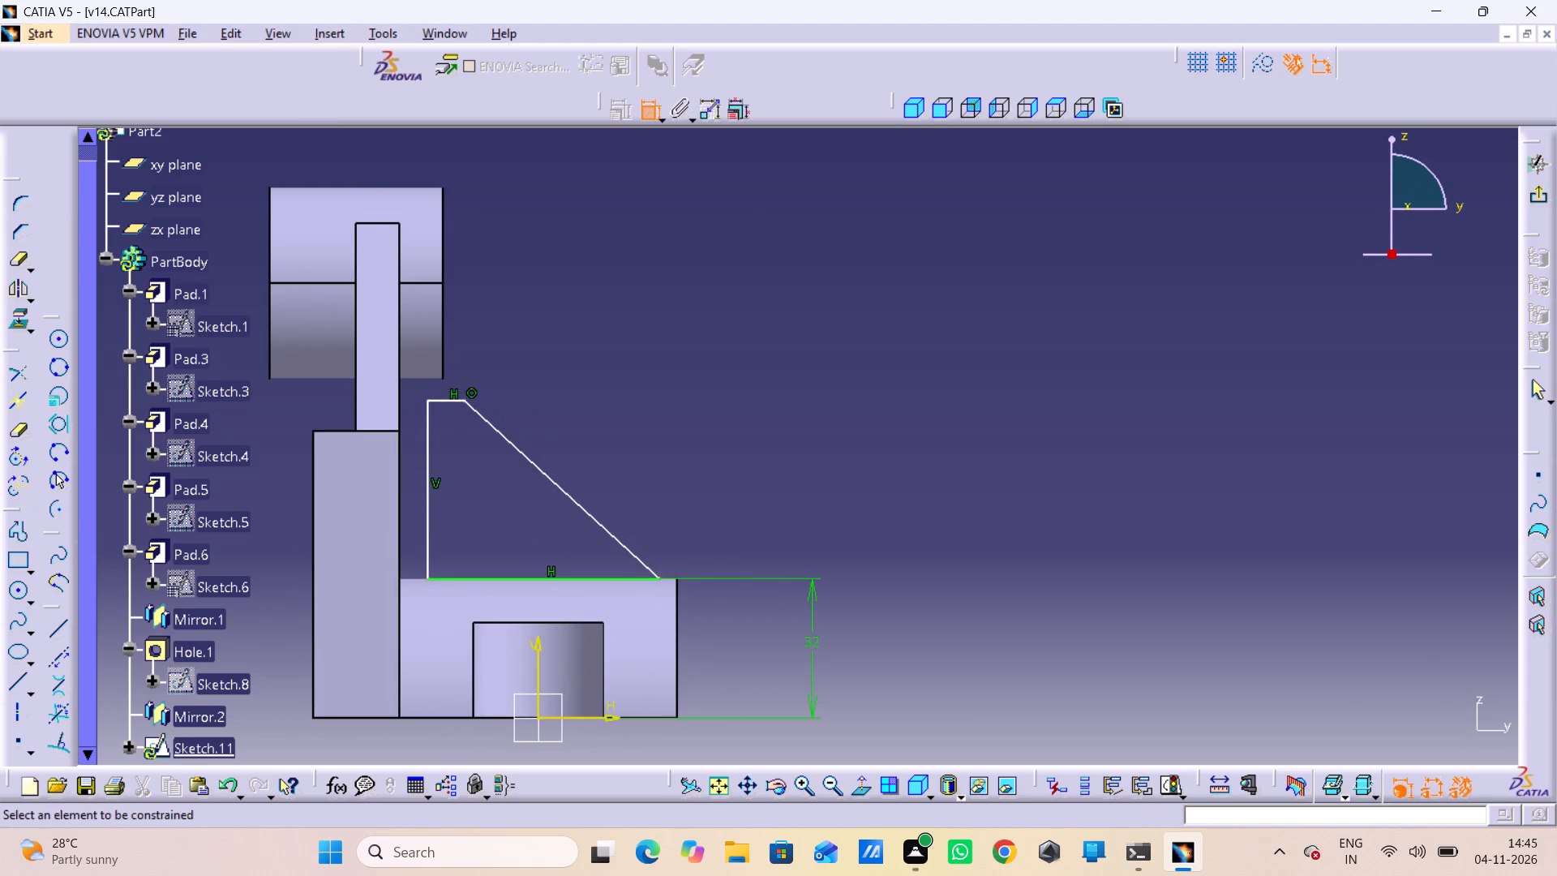
{"action": "left_click", "coordinate": [427, 516]}
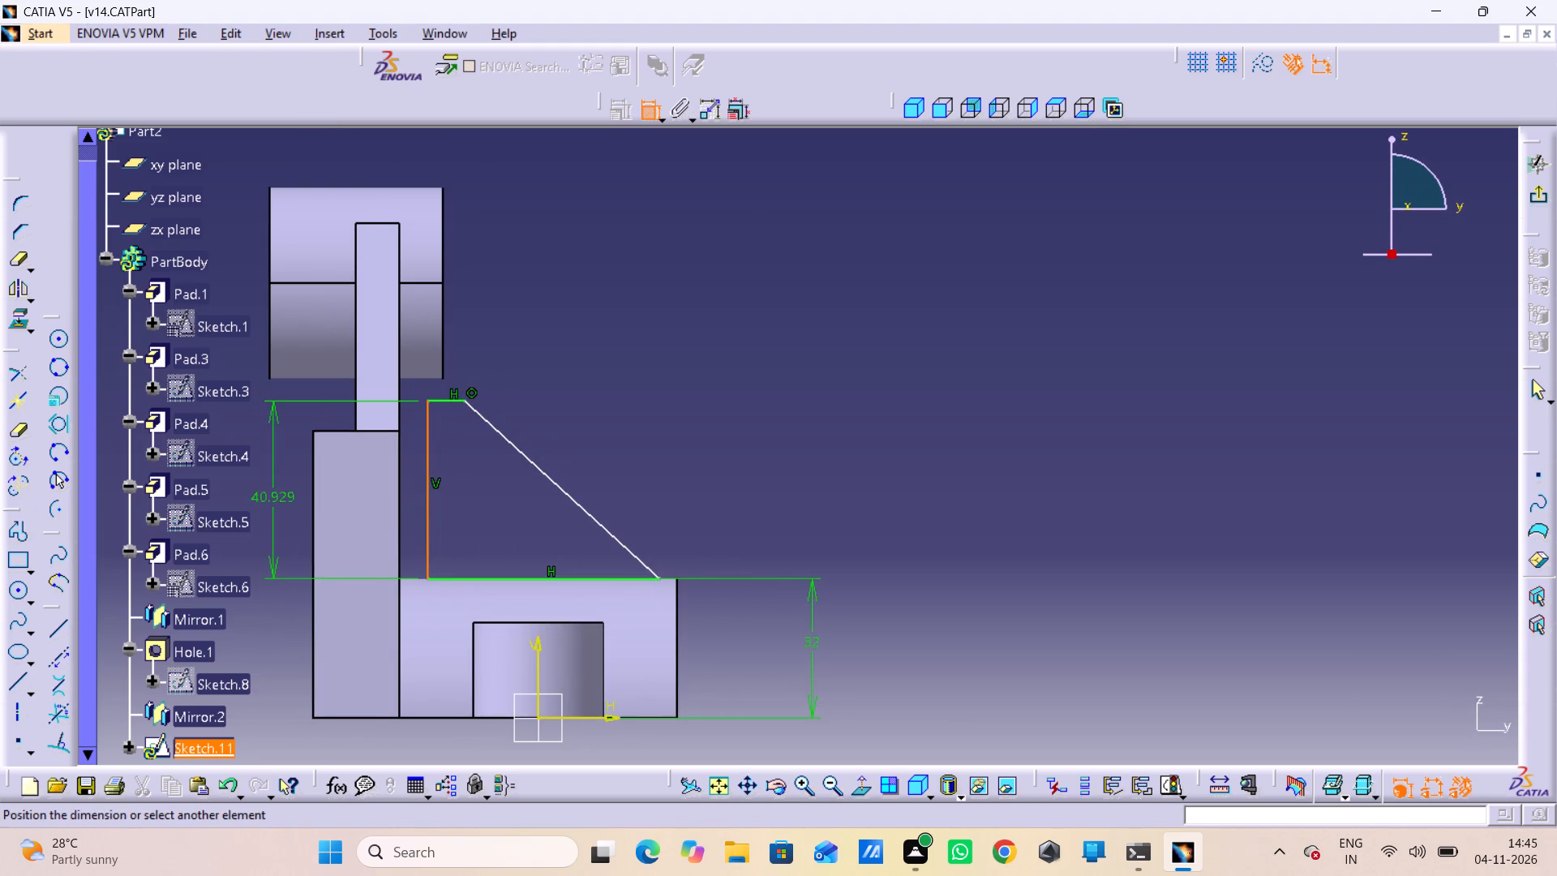
{"action": "left_click", "coordinate": [277, 505]}
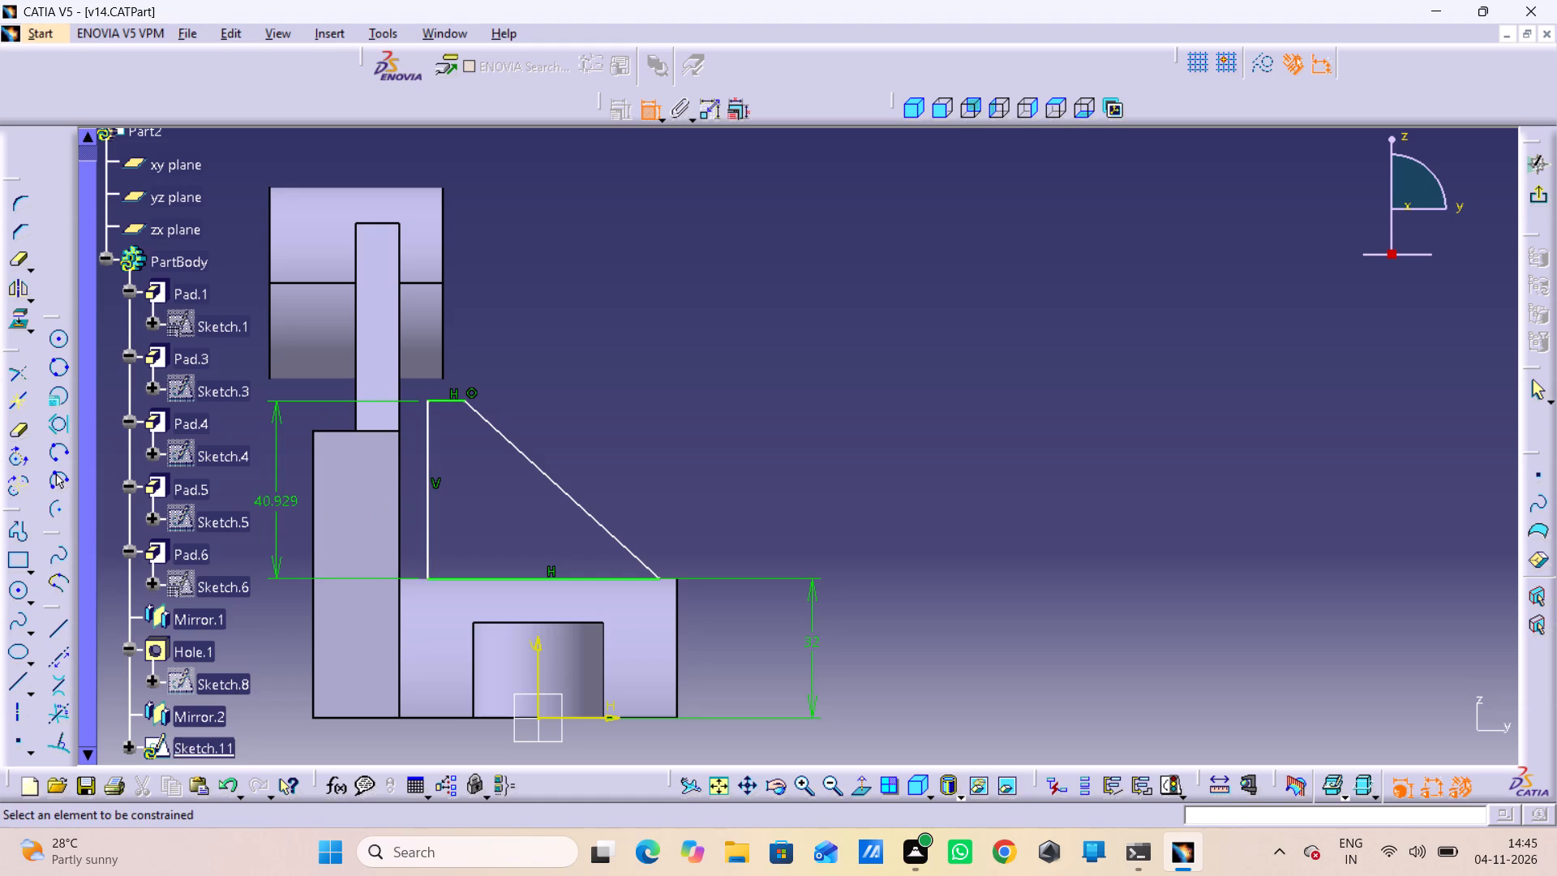
{"action": "left_click", "coordinate": [275, 506]}
{"action": "double_click", "coordinate": [275, 506]}
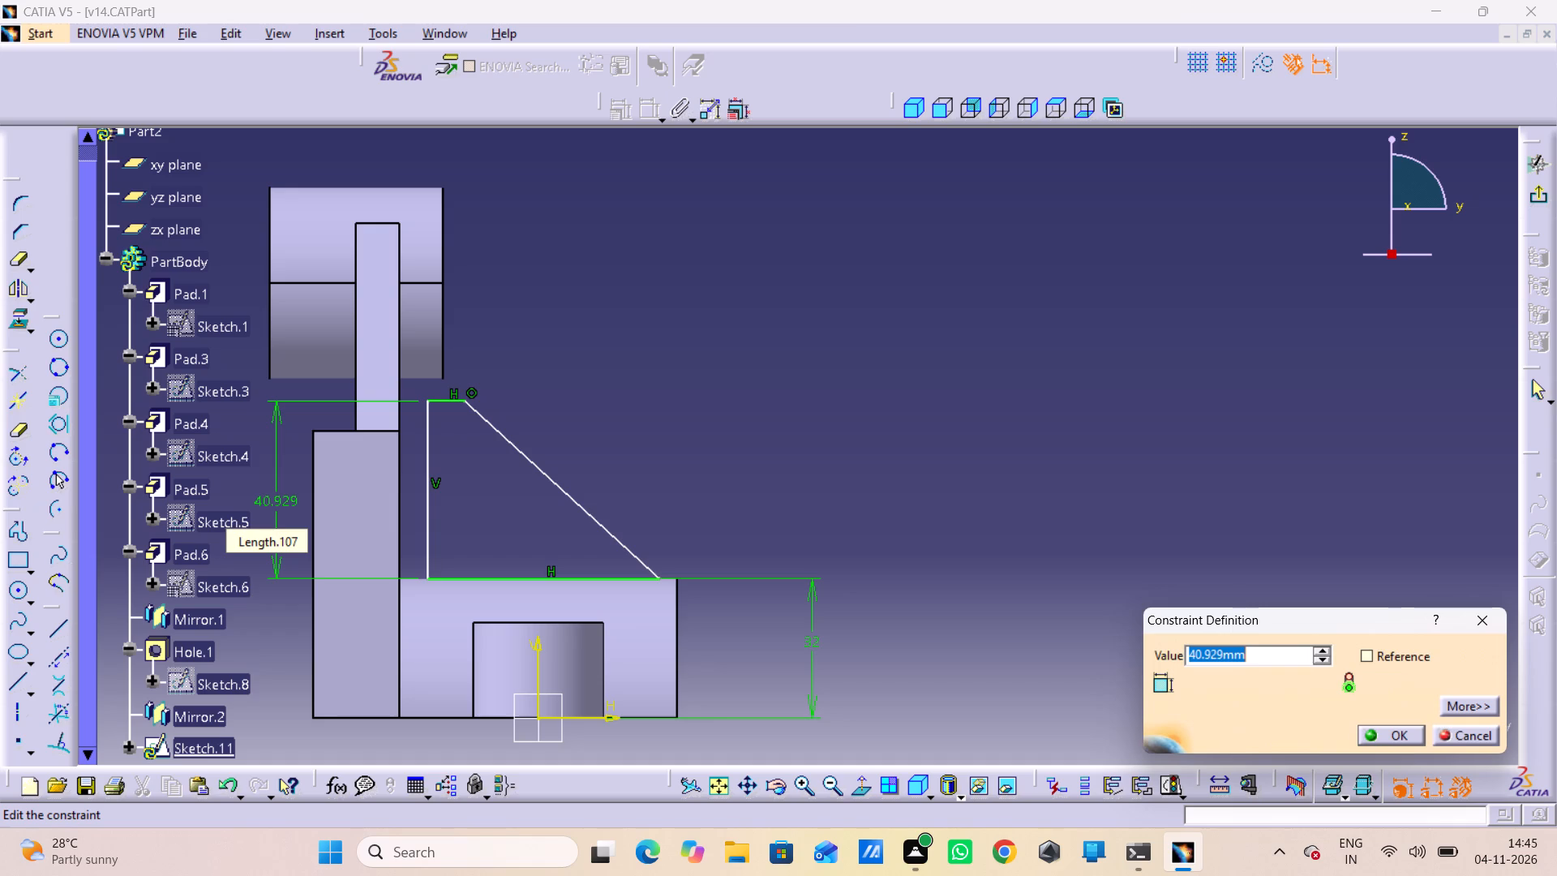
{"action": "type", "text": "466"}
{"action": "key", "text": "backslash"}
{"action": "key", "text": "BackSpace"}
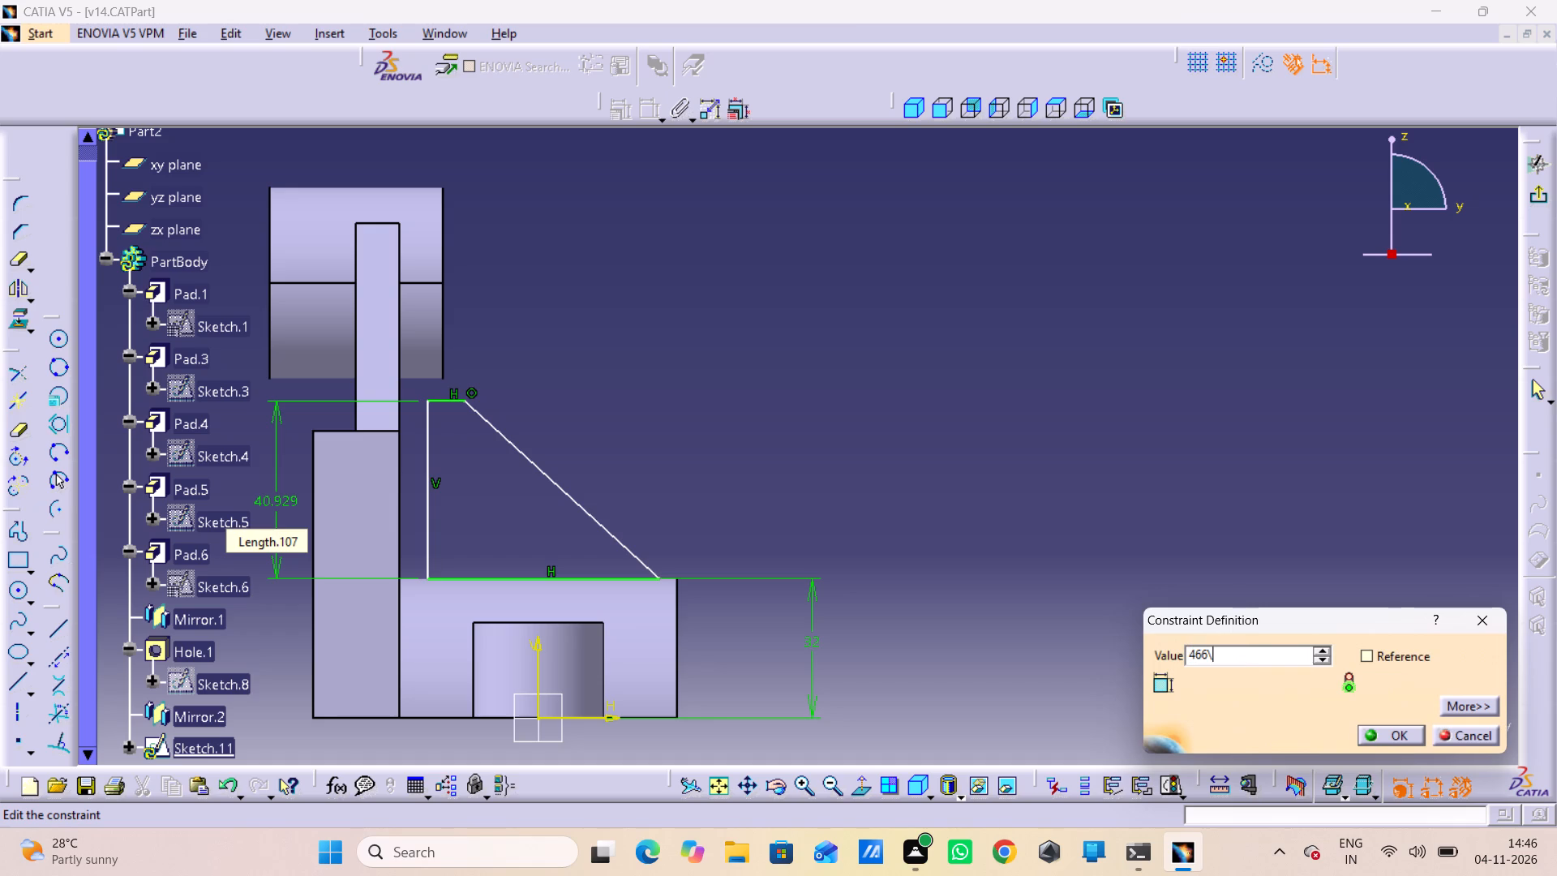
{"action": "key", "text": "BackSpace"}
{"action": "key", "text": "Return"}
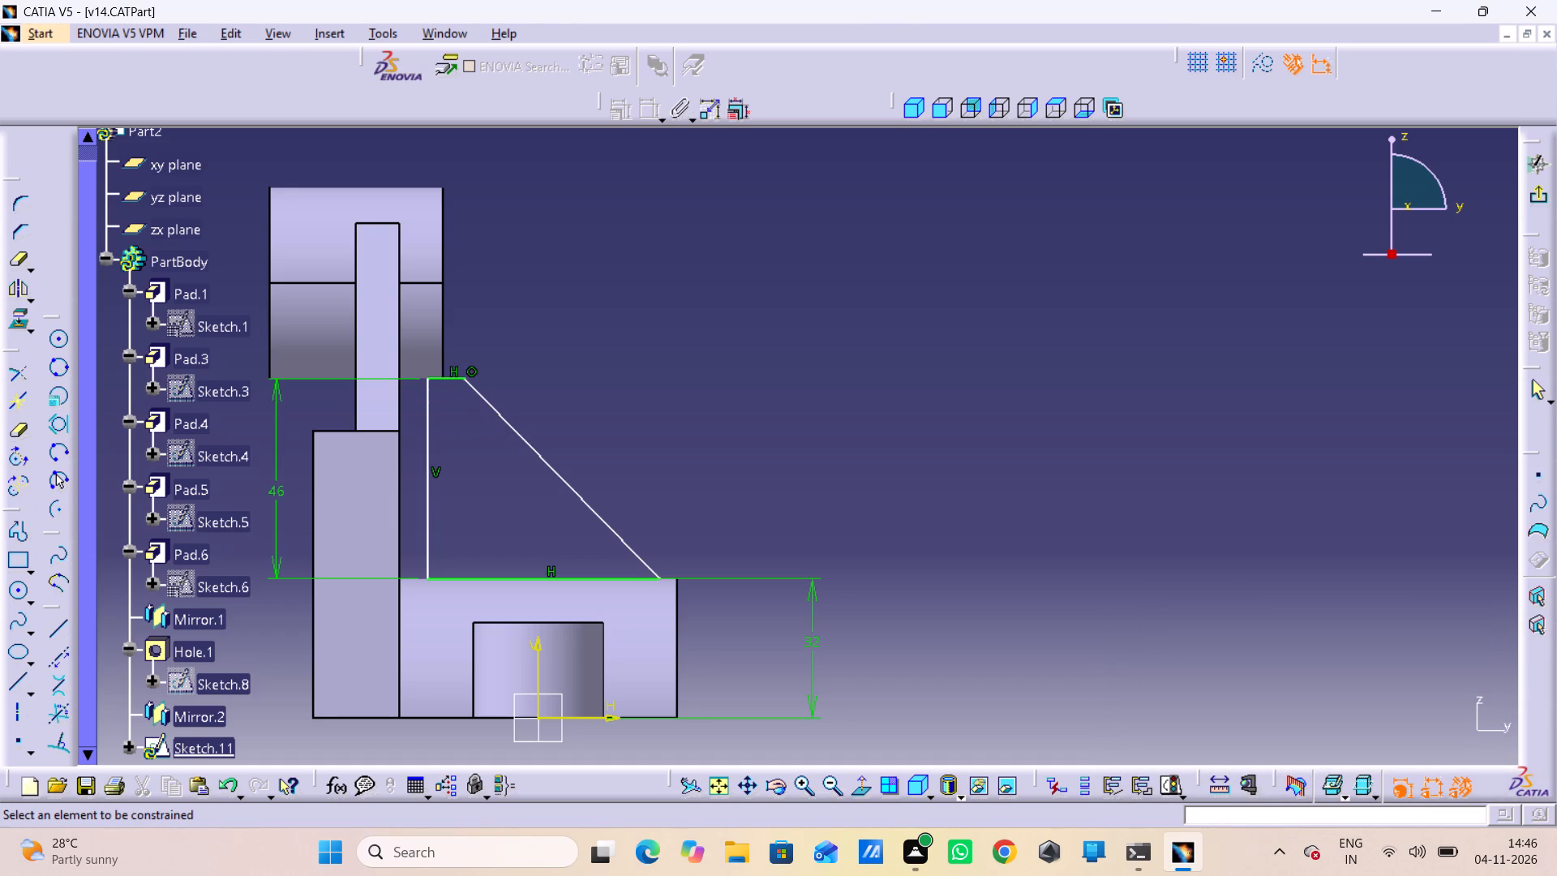
Dimension the rib profile's short top line and set its length to 10 mm.
{"action": "left_click", "coordinate": [453, 376]}
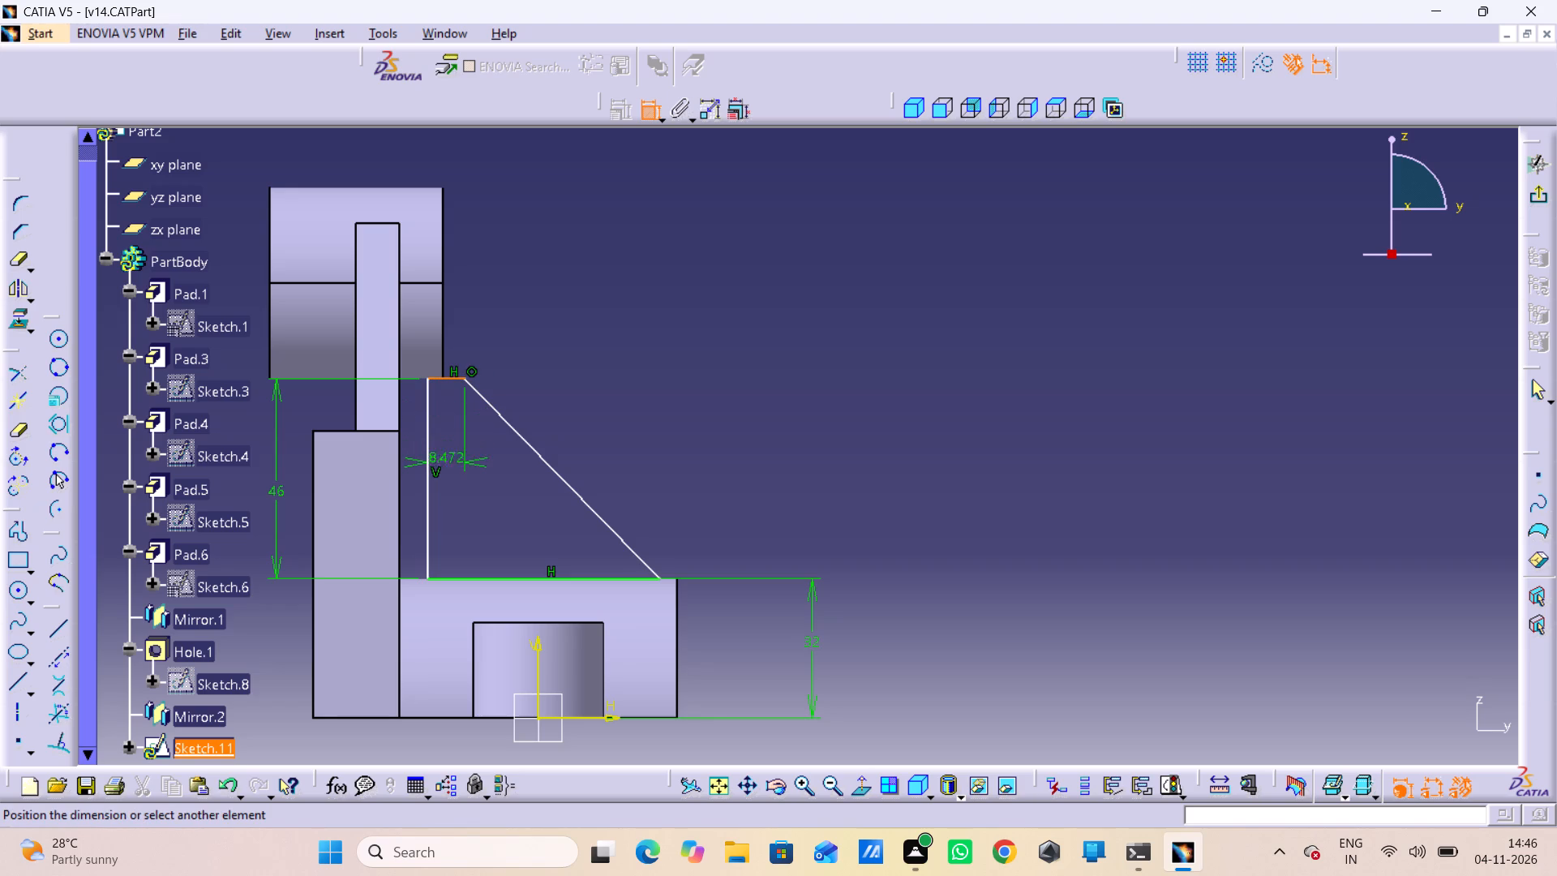
{"action": "left_click", "coordinate": [465, 468]}
{"action": "double_click", "coordinate": [450, 459]}
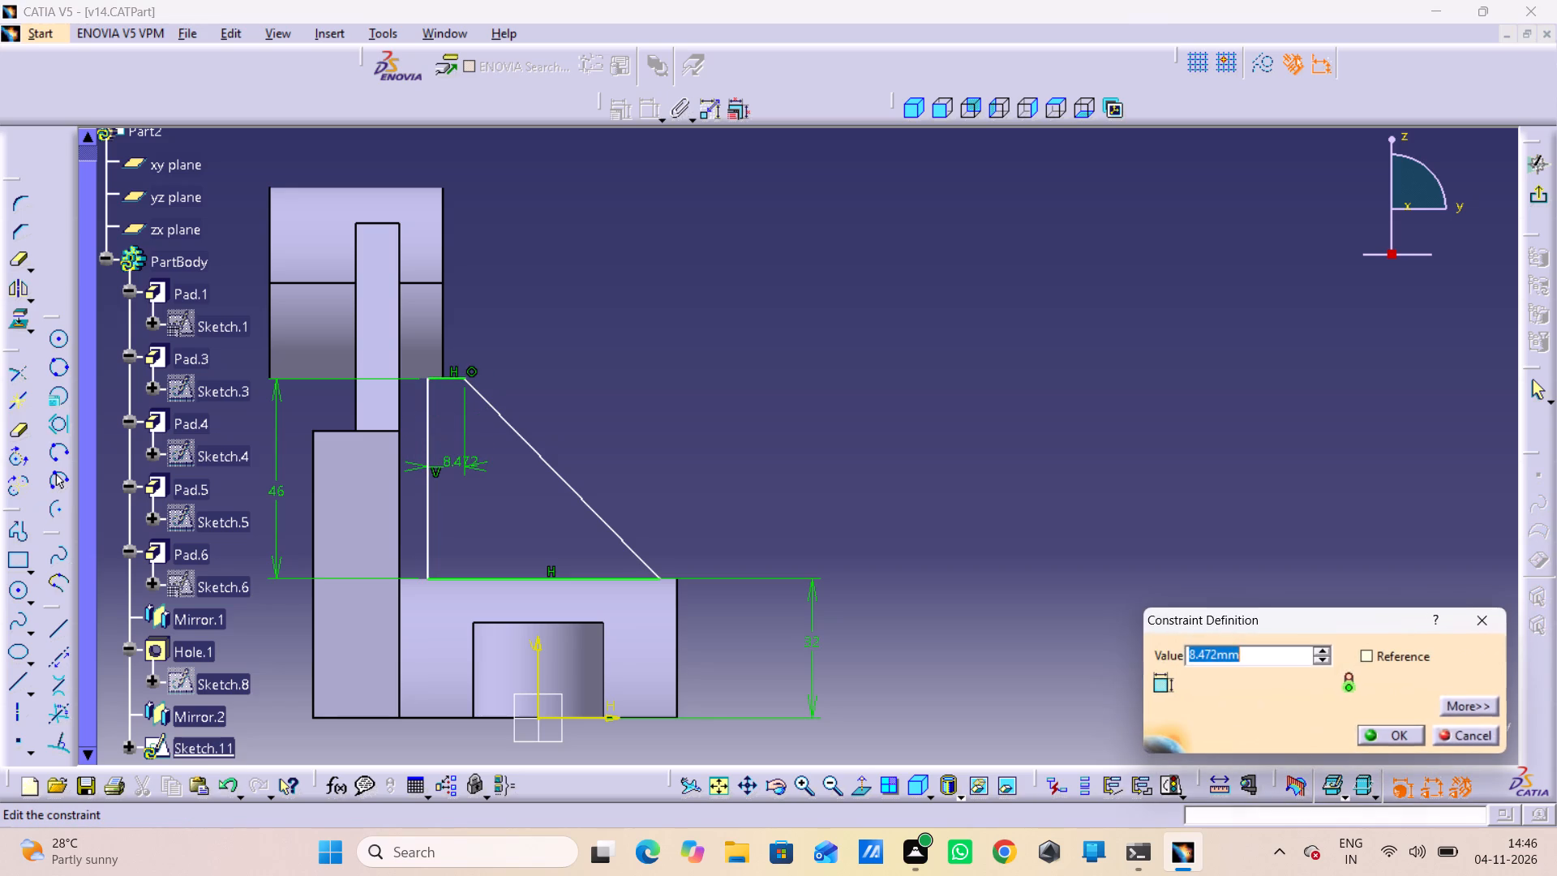
{"action": "type", "text": "10"}
{"action": "key", "text": "Return"}
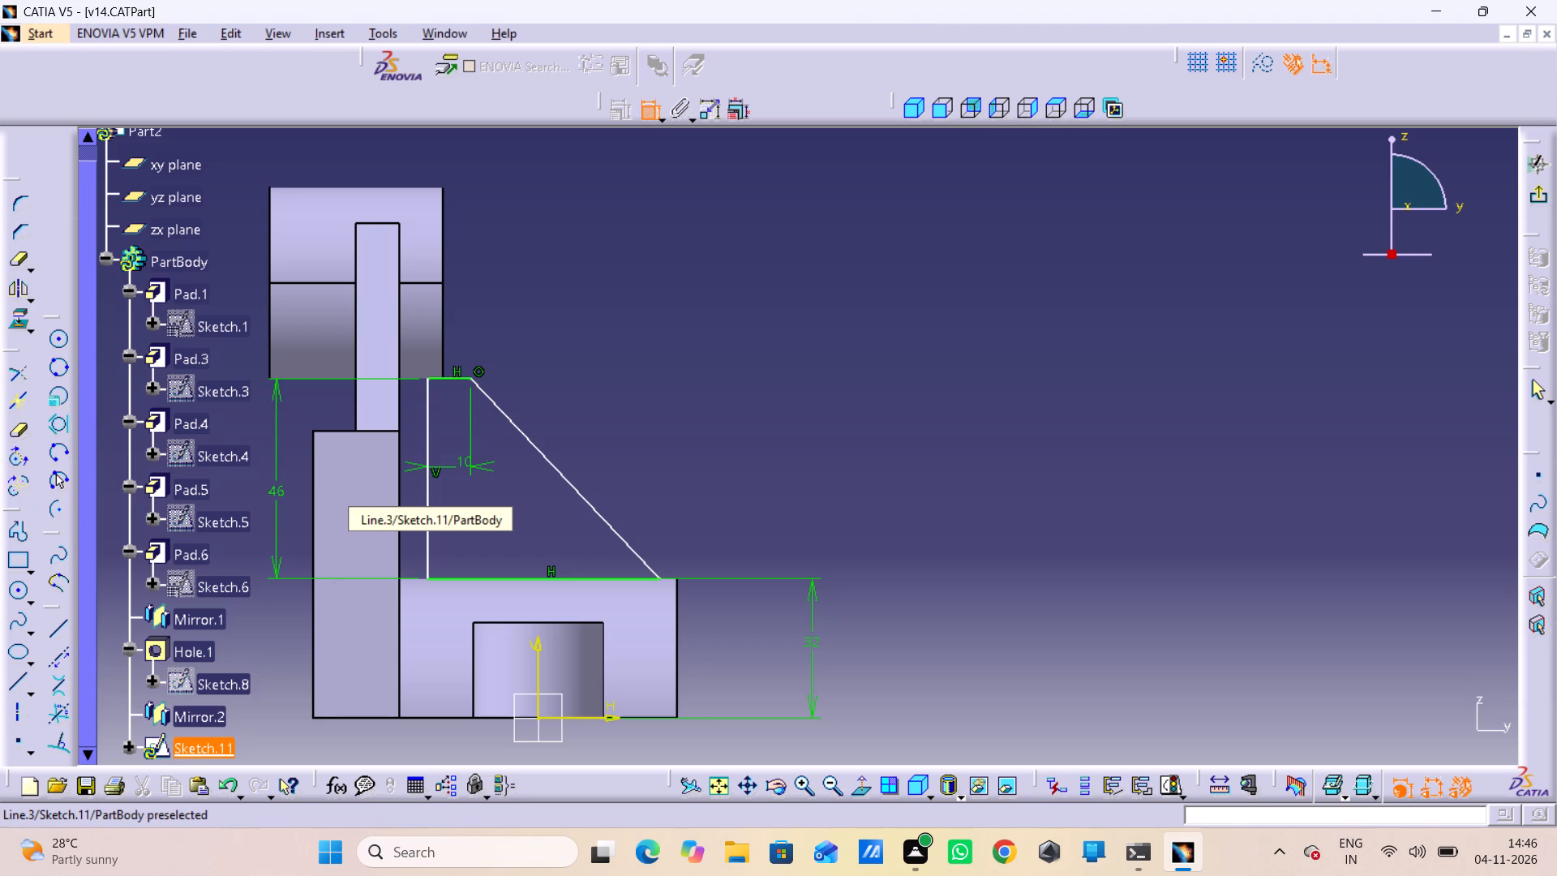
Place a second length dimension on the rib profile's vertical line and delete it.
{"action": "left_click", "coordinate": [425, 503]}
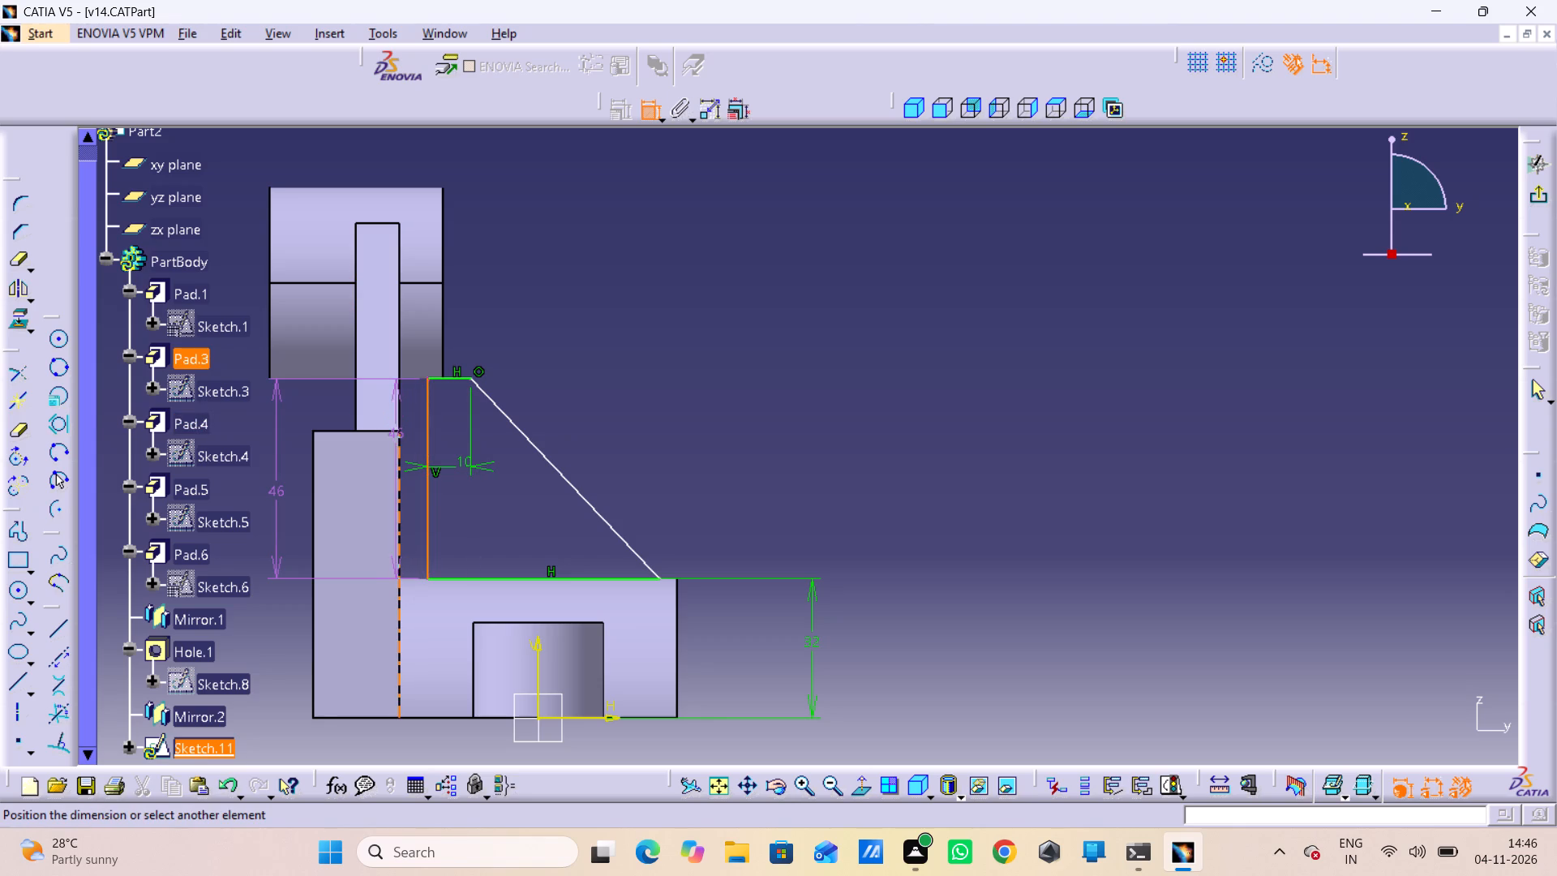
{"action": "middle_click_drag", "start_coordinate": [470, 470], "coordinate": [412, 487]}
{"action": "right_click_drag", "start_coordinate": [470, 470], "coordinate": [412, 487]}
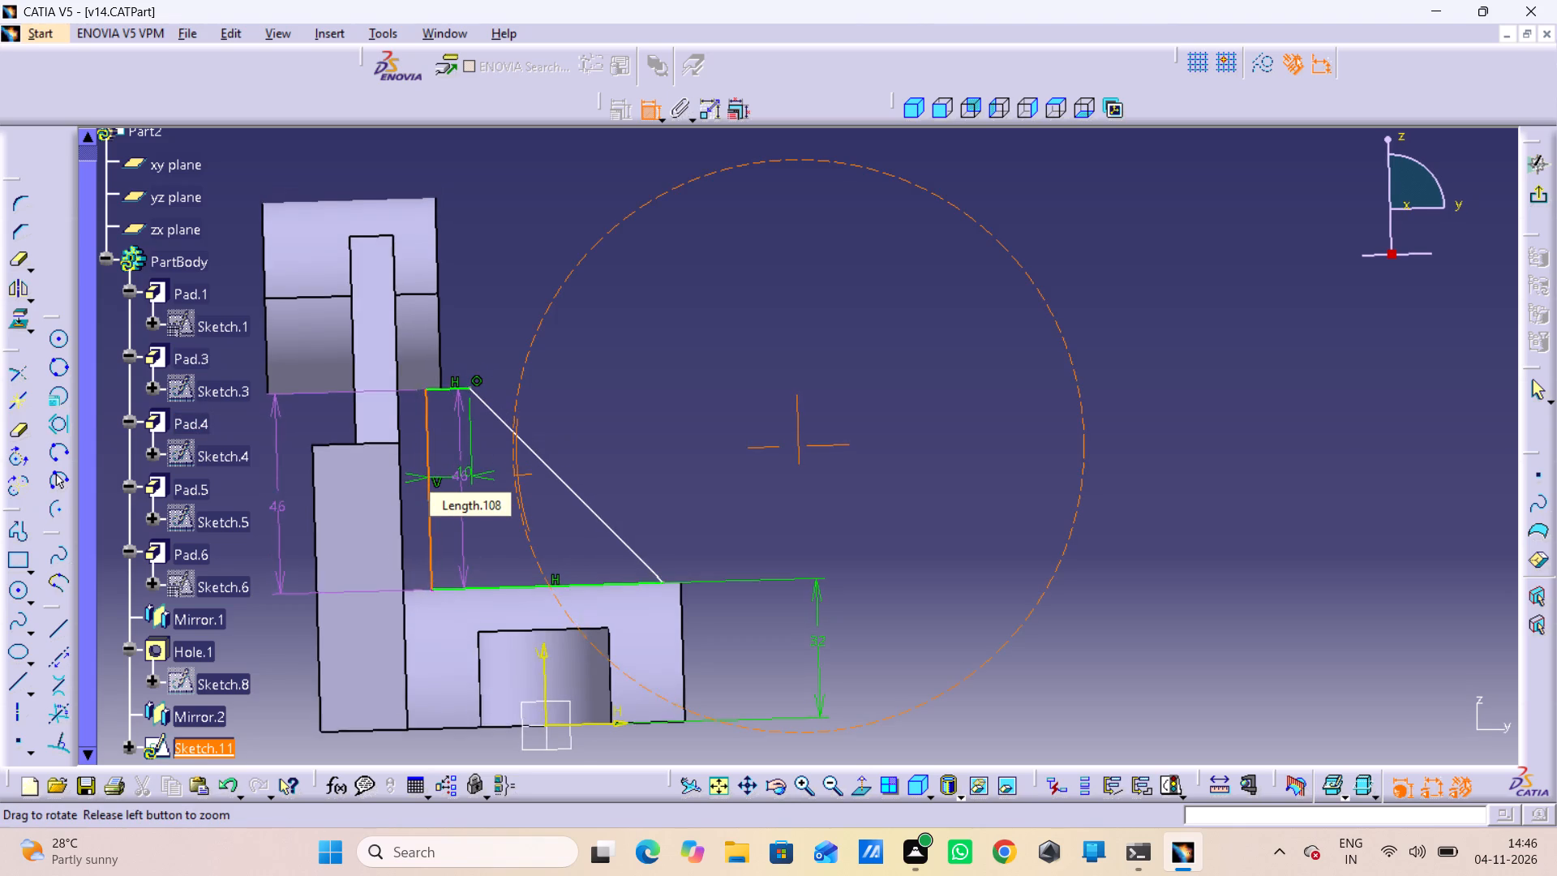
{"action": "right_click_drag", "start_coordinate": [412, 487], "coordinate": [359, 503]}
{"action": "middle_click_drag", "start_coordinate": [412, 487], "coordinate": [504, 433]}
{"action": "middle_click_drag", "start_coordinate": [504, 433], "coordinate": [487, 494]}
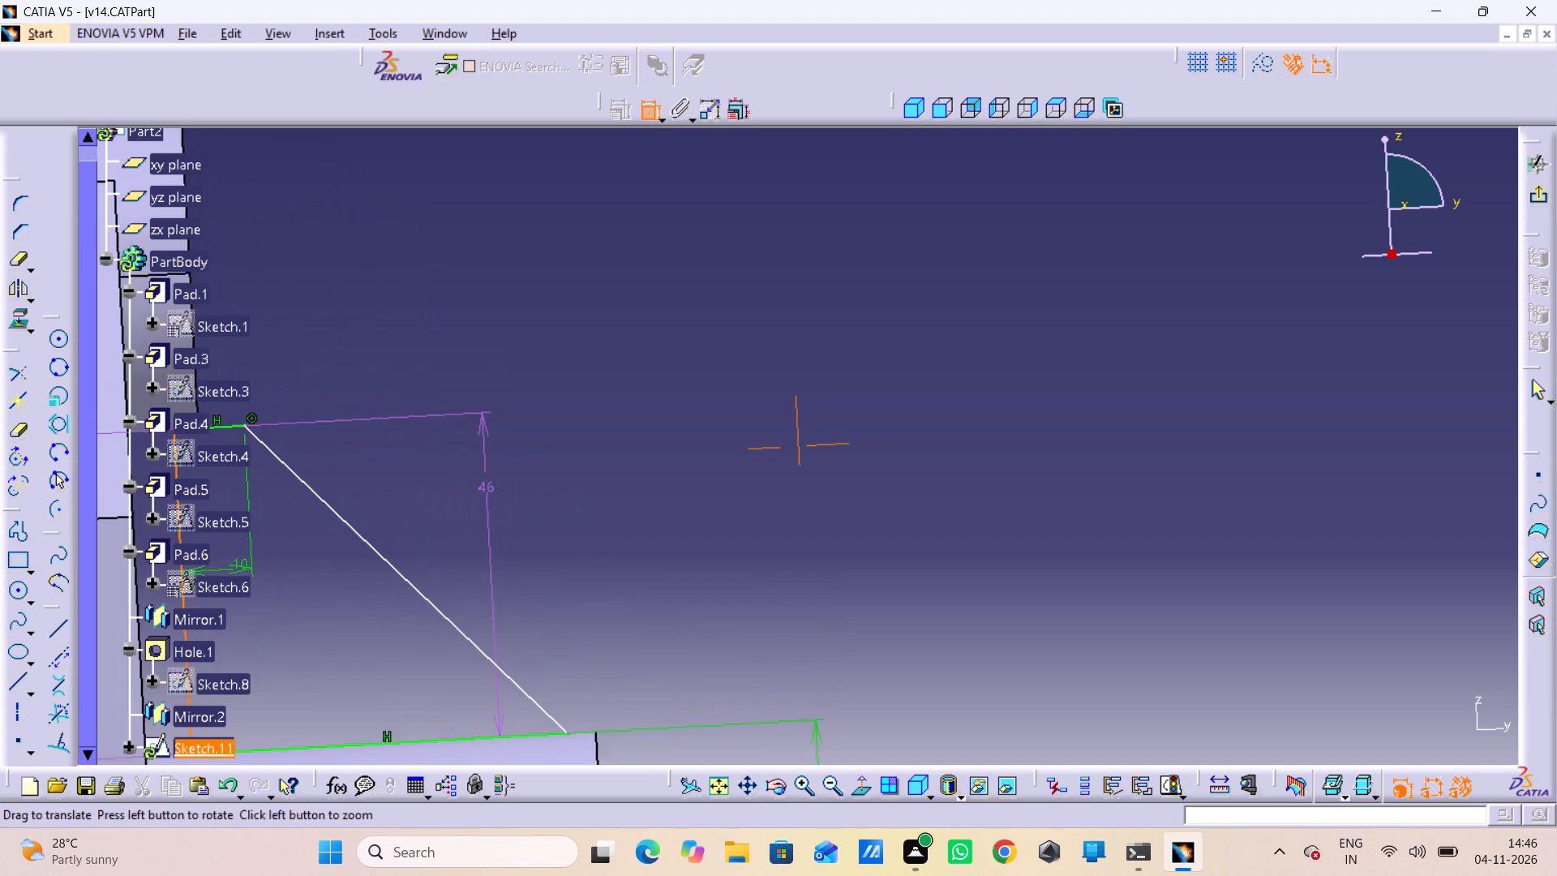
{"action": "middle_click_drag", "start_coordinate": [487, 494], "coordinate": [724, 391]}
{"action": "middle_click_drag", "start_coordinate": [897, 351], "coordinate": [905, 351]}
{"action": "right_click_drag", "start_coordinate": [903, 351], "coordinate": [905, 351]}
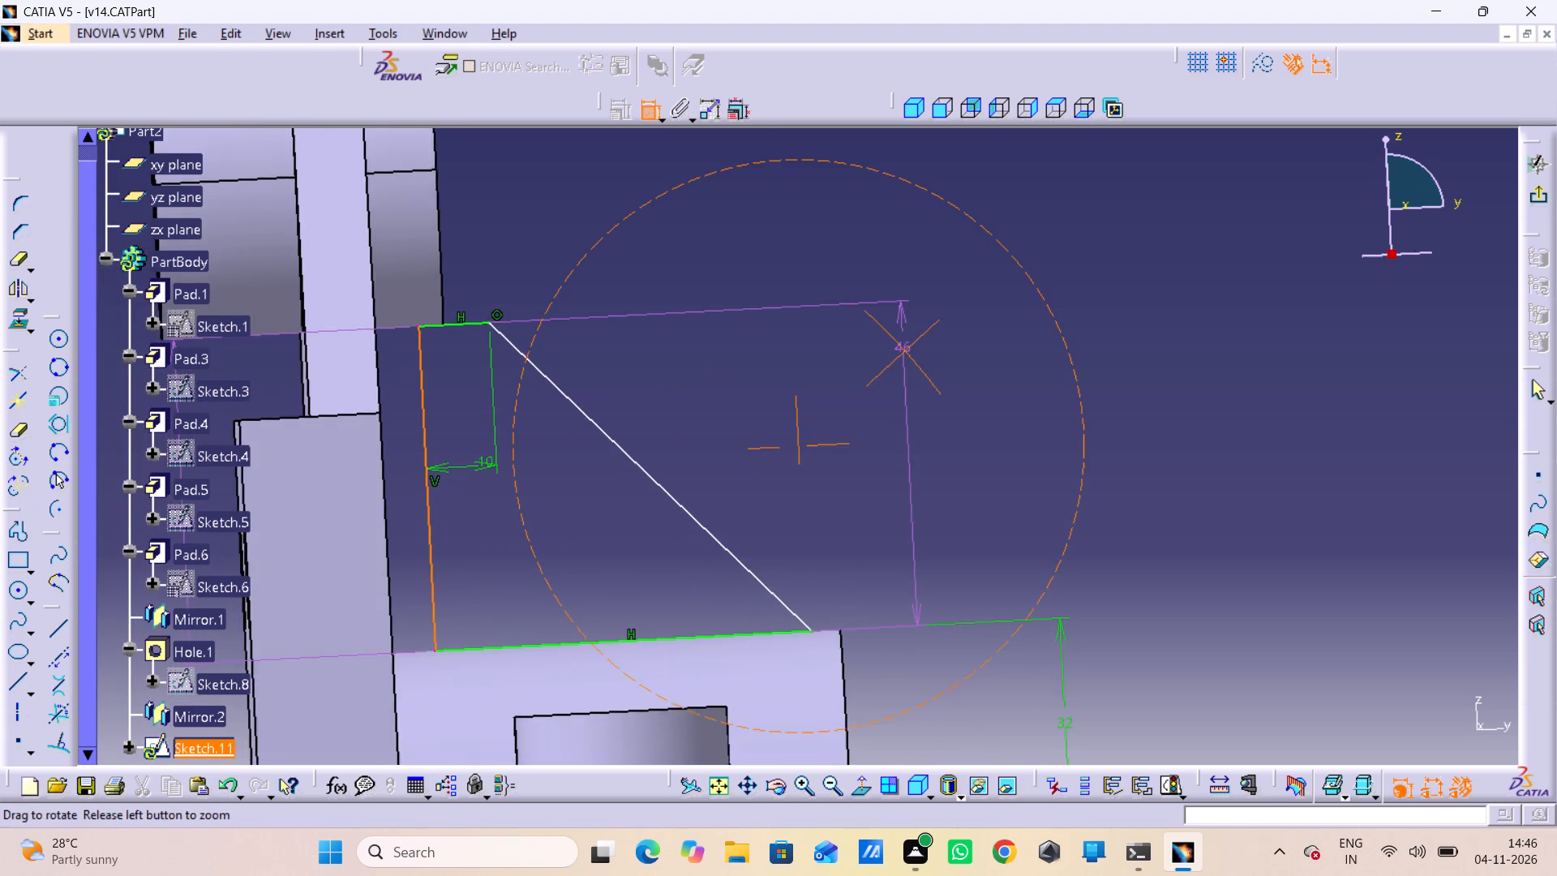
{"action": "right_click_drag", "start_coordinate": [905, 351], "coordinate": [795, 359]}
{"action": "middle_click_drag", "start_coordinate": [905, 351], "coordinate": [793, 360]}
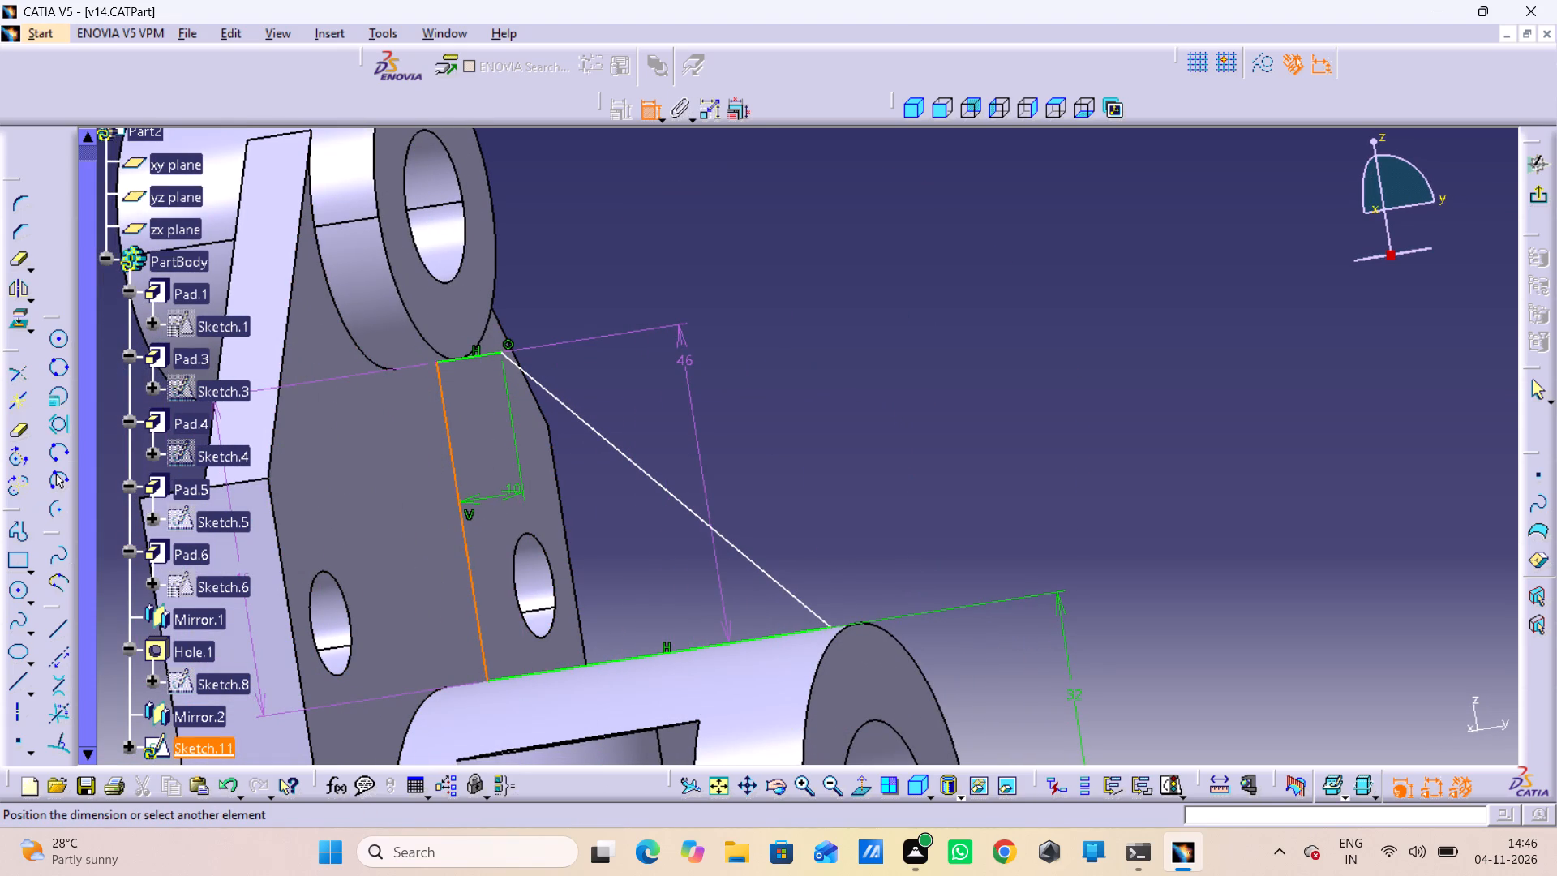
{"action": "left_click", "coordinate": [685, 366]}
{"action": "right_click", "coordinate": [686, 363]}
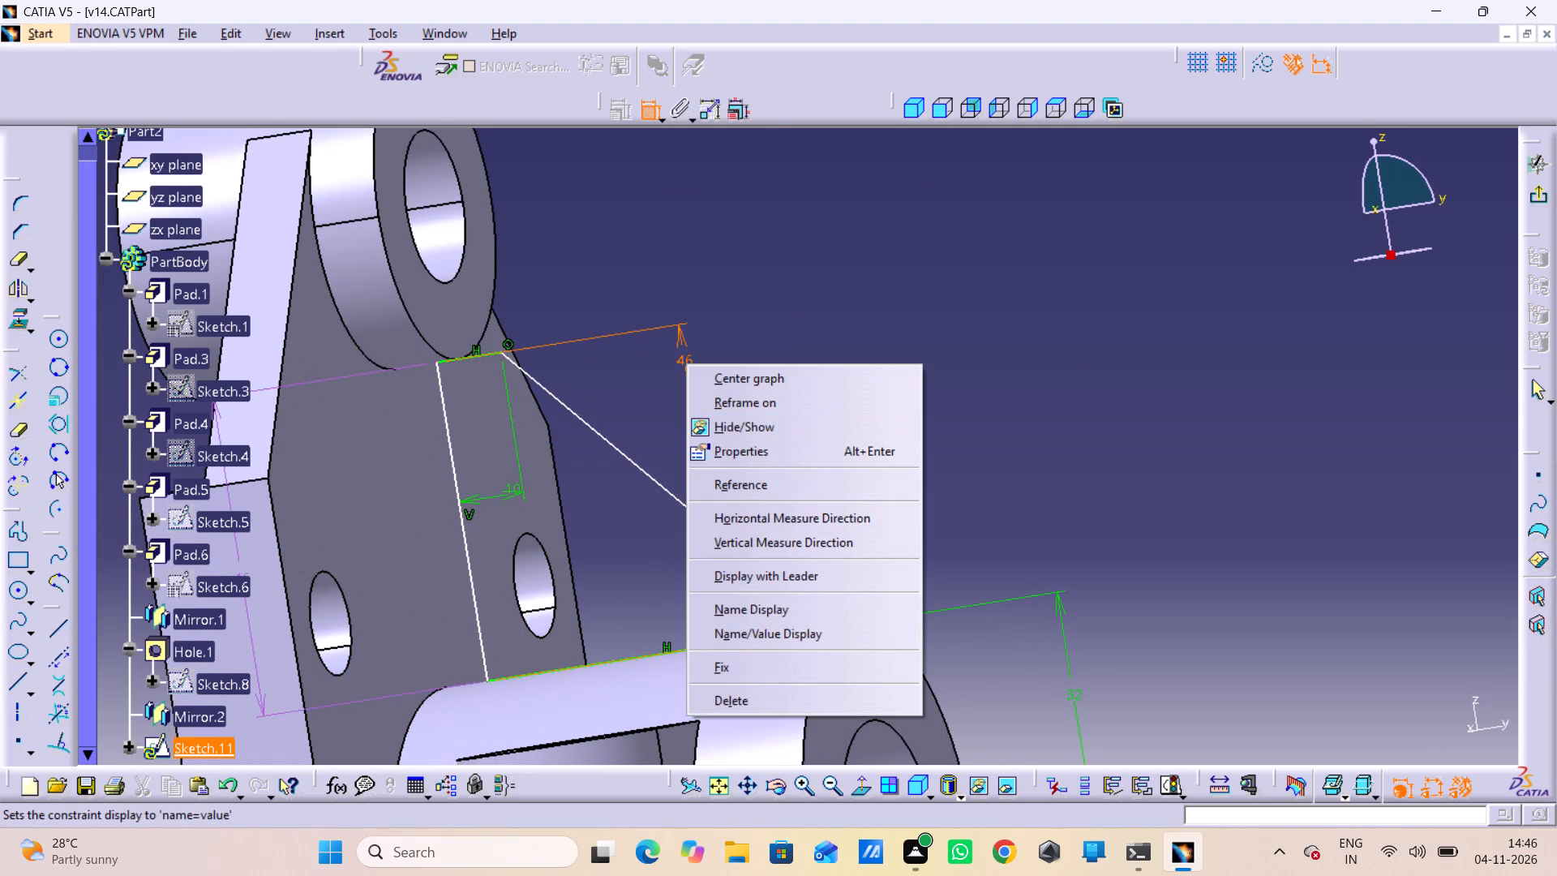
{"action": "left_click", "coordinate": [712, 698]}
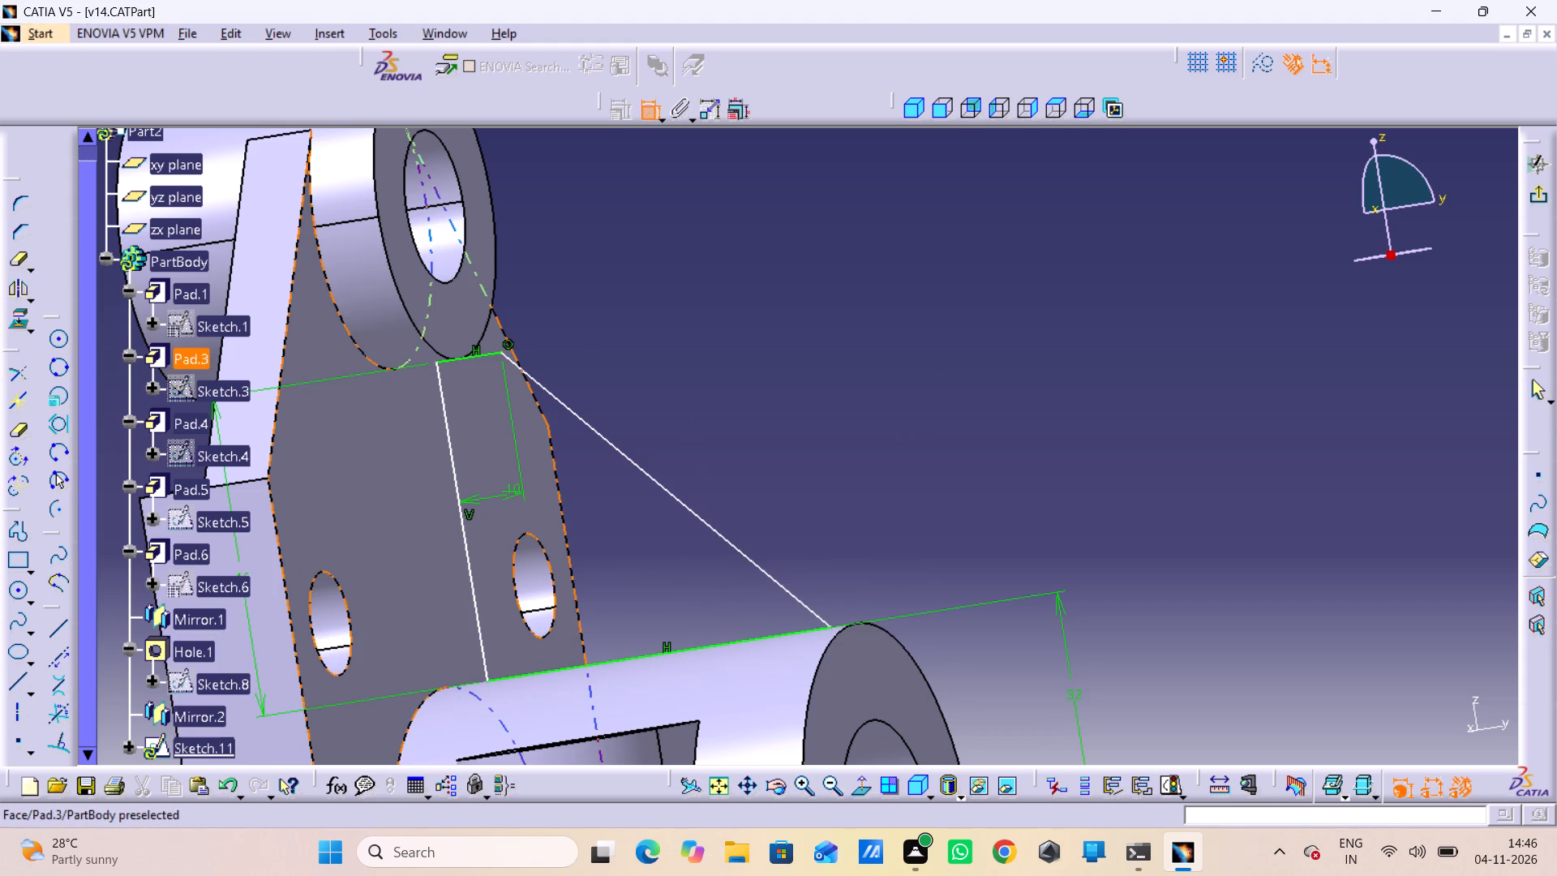
Make the rib profile's vertical line coincident with the plate's front face.
{"action": "left_click", "coordinate": [453, 466]}
{"action": "left_click_drag", "start_coordinate": [279, 563], "coordinate": [305, 560]}
{"action": "right_click", "coordinate": [766, 396]}
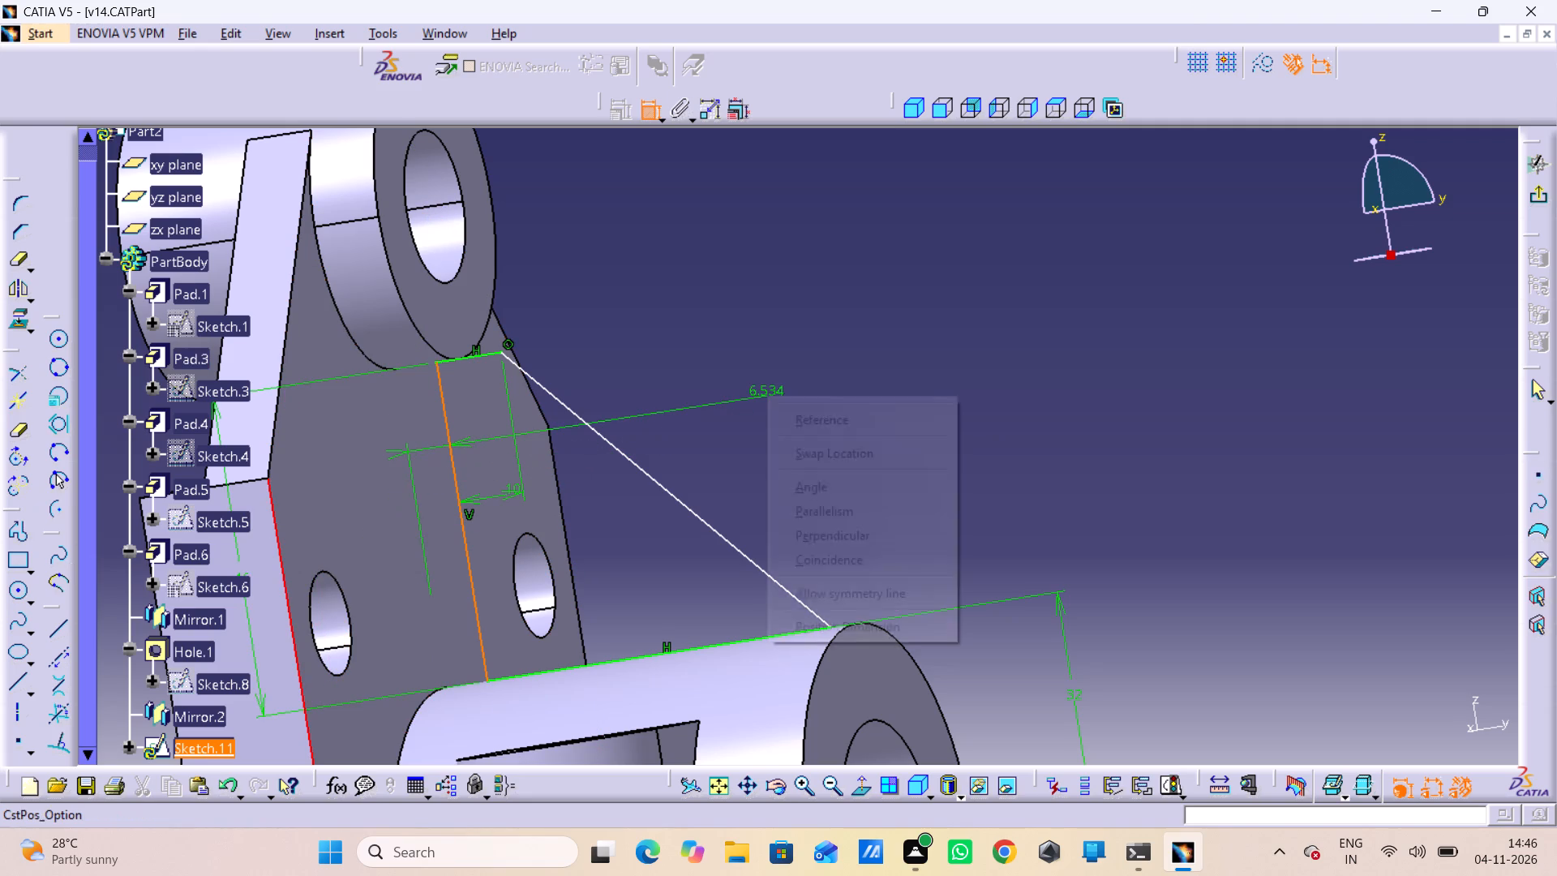
{"action": "left_click", "coordinate": [805, 563]}
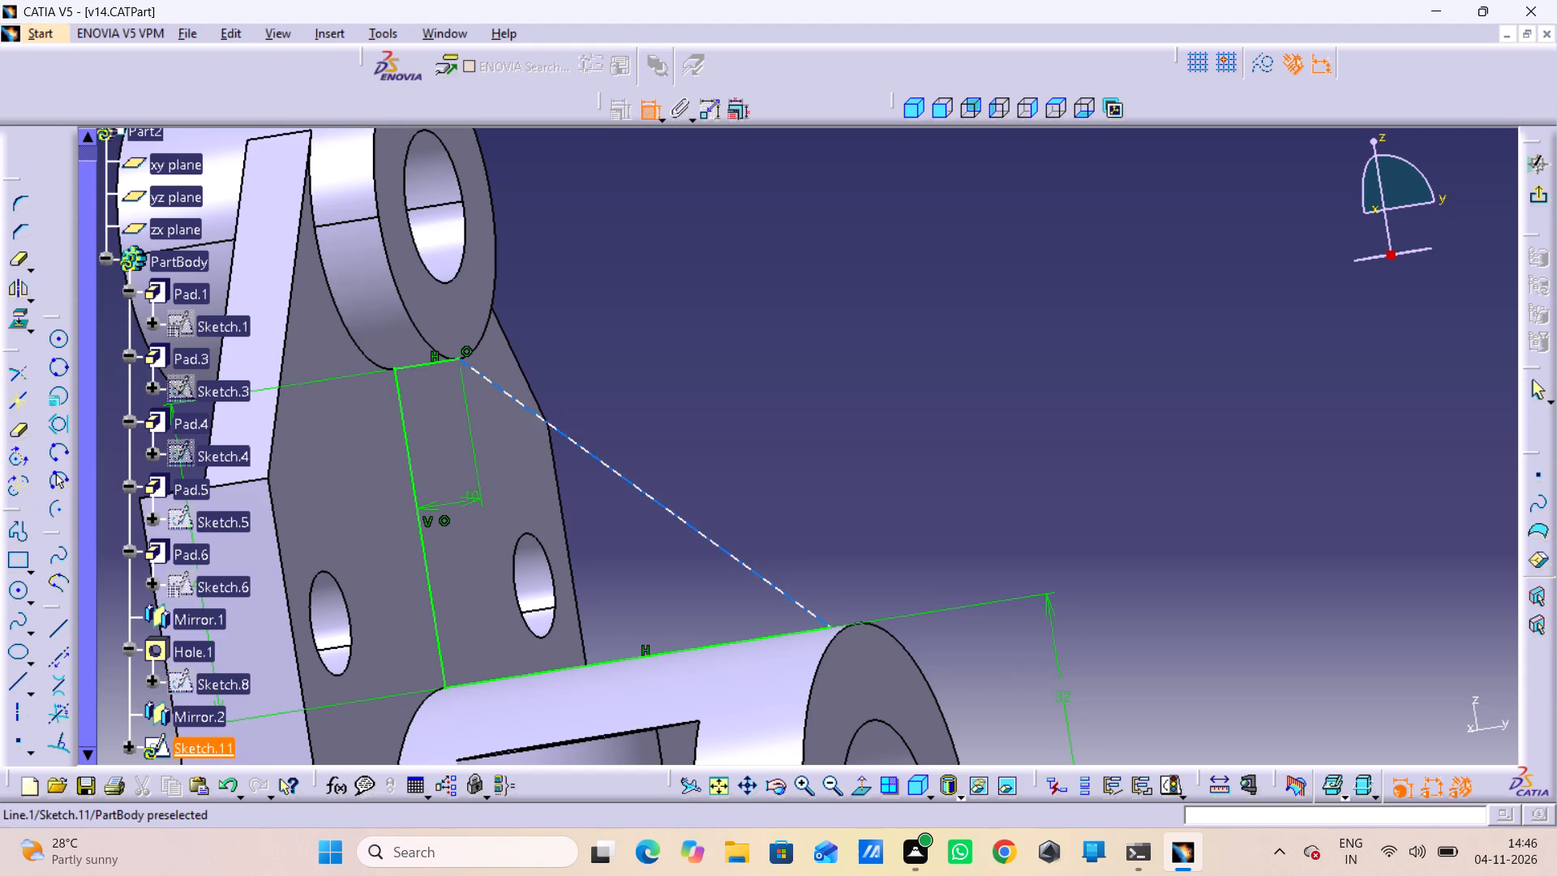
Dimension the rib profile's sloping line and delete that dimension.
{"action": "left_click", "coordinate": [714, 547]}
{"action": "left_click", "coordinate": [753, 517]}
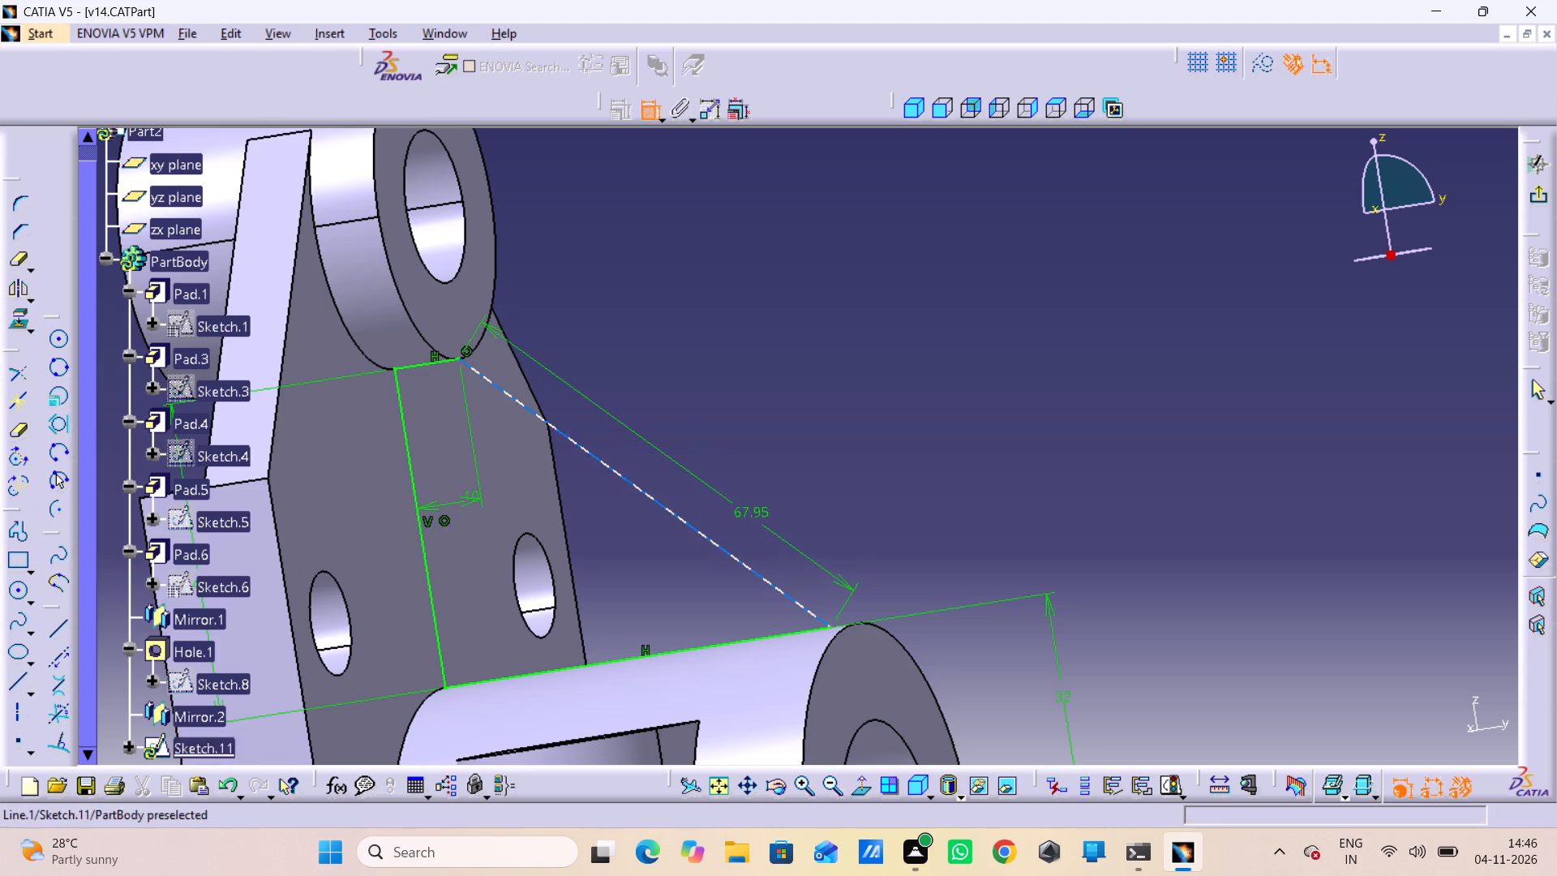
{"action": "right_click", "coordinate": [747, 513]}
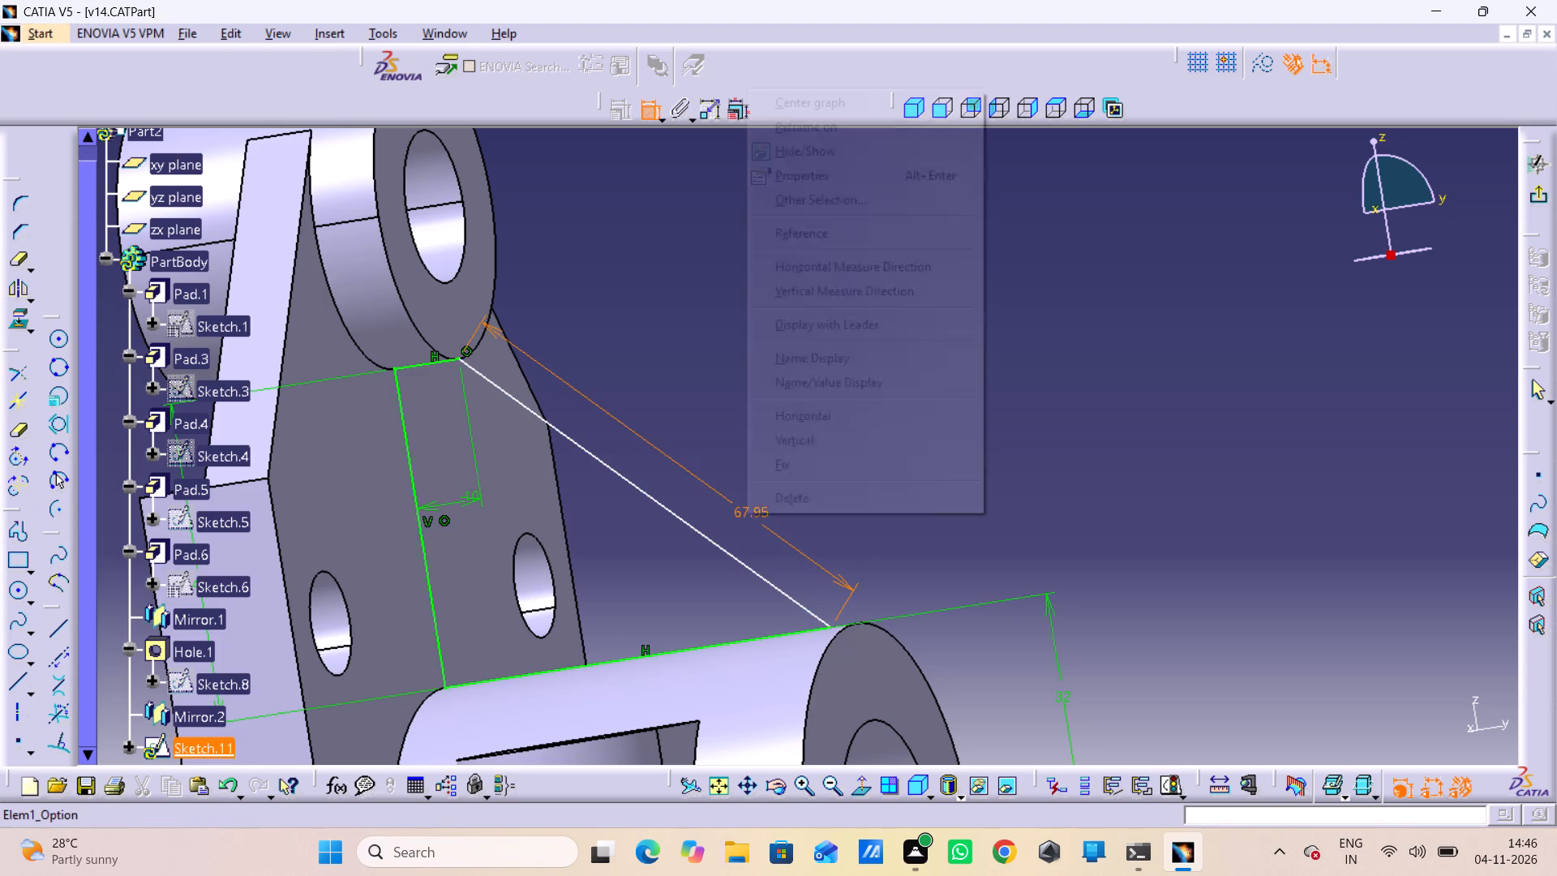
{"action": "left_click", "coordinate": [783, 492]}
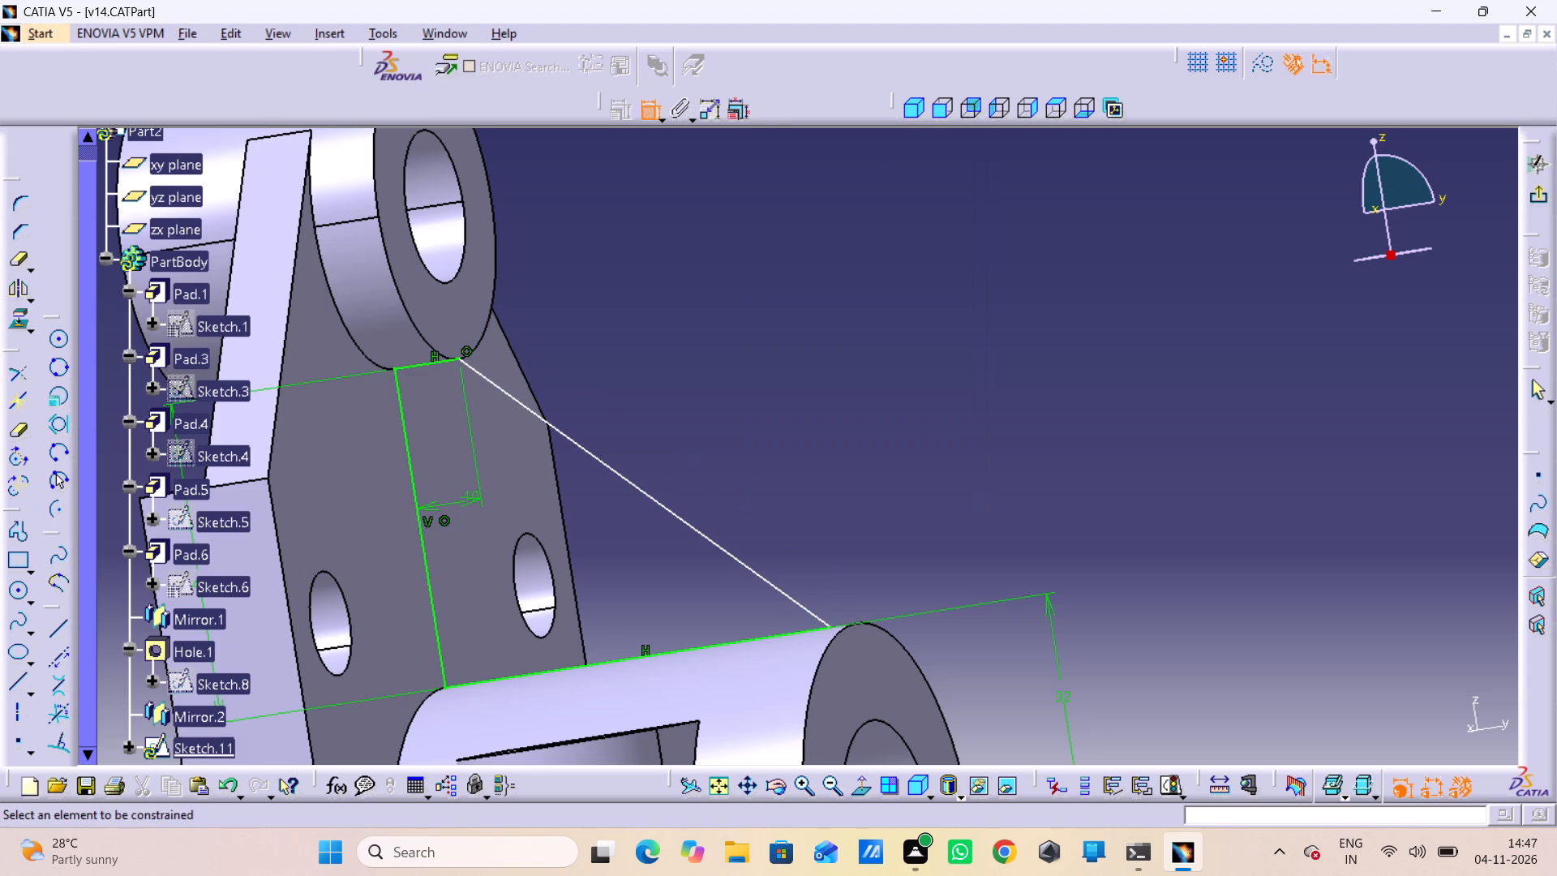
Examine the rib profile's fit against the plate and half-cylinder from several angles.
{"action": "middle_click_drag", "start_coordinate": [762, 454], "coordinate": [788, 521]}
{"action": "right_click", "coordinate": [762, 454]}
{"action": "middle_click_drag", "start_coordinate": [788, 521], "coordinate": [810, 549]}
{"action": "right_click_drag", "start_coordinate": [789, 521], "coordinate": [810, 549]}
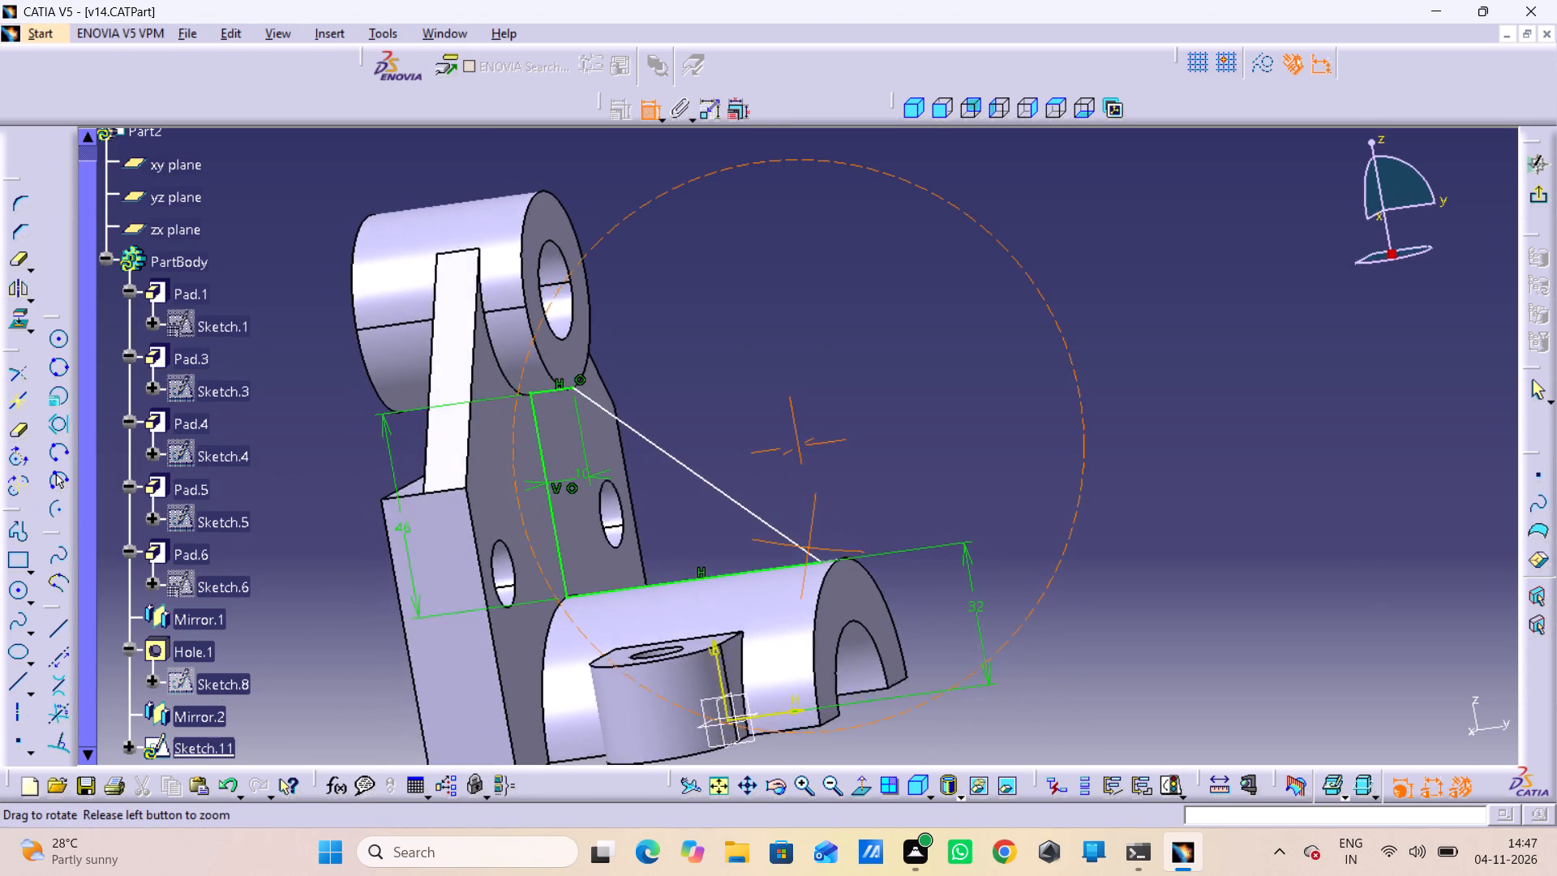
{"action": "middle_click_drag", "start_coordinate": [810, 549], "coordinate": [660, 561]}
{"action": "right_click_drag", "start_coordinate": [810, 549], "coordinate": [660, 561]}
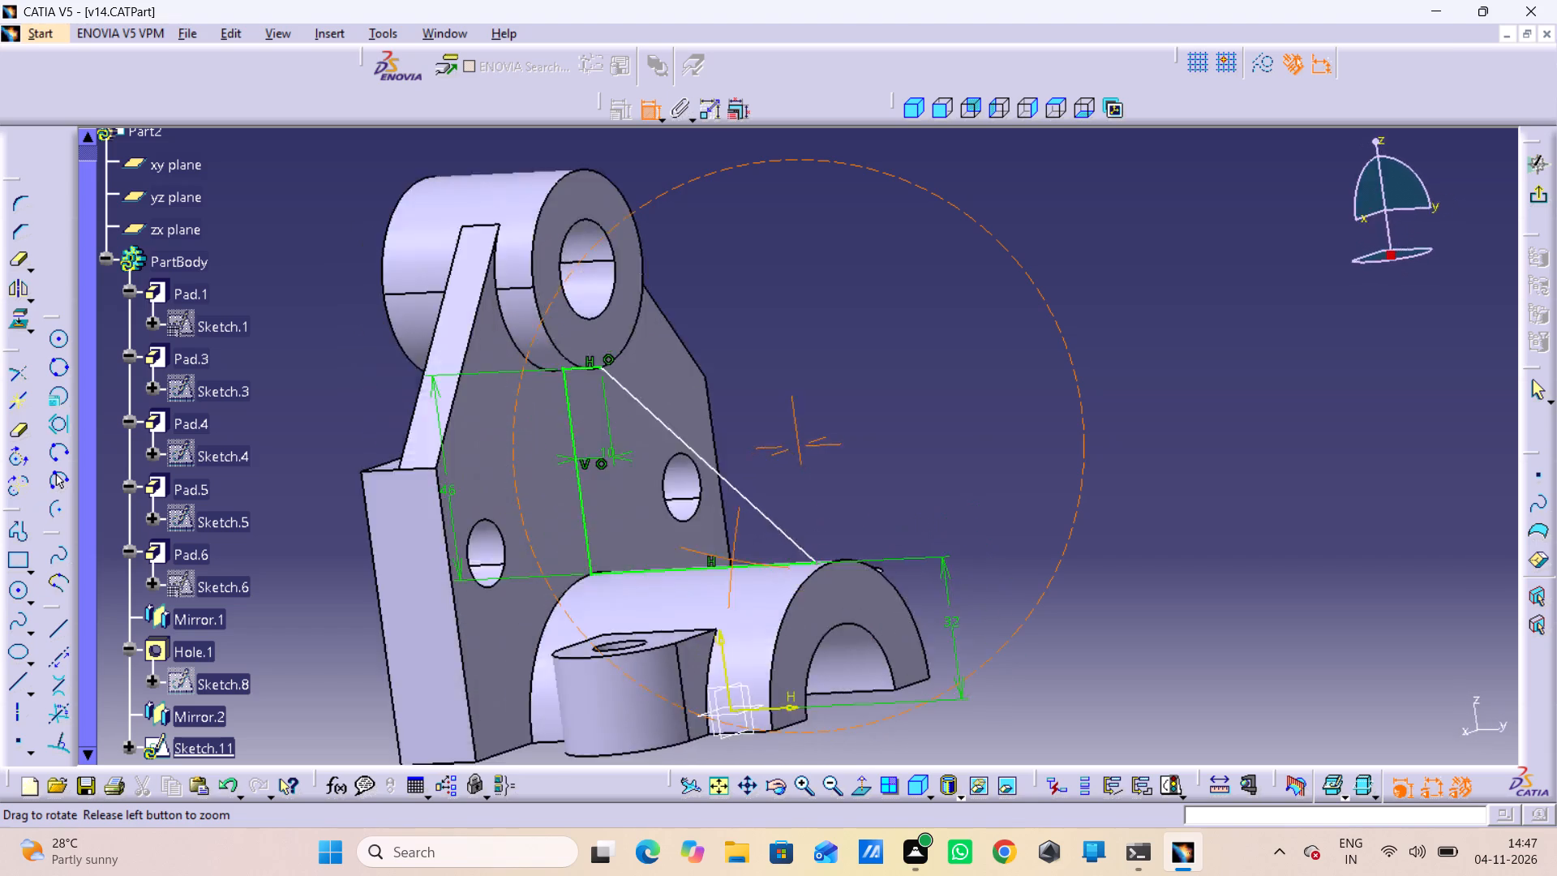
{"action": "right_click_drag", "start_coordinate": [660, 561], "coordinate": [867, 487]}
{"action": "middle_click_drag", "start_coordinate": [660, 561], "coordinate": [899, 529]}
{"action": "right_click_drag", "start_coordinate": [891, 518], "coordinate": [899, 529]}
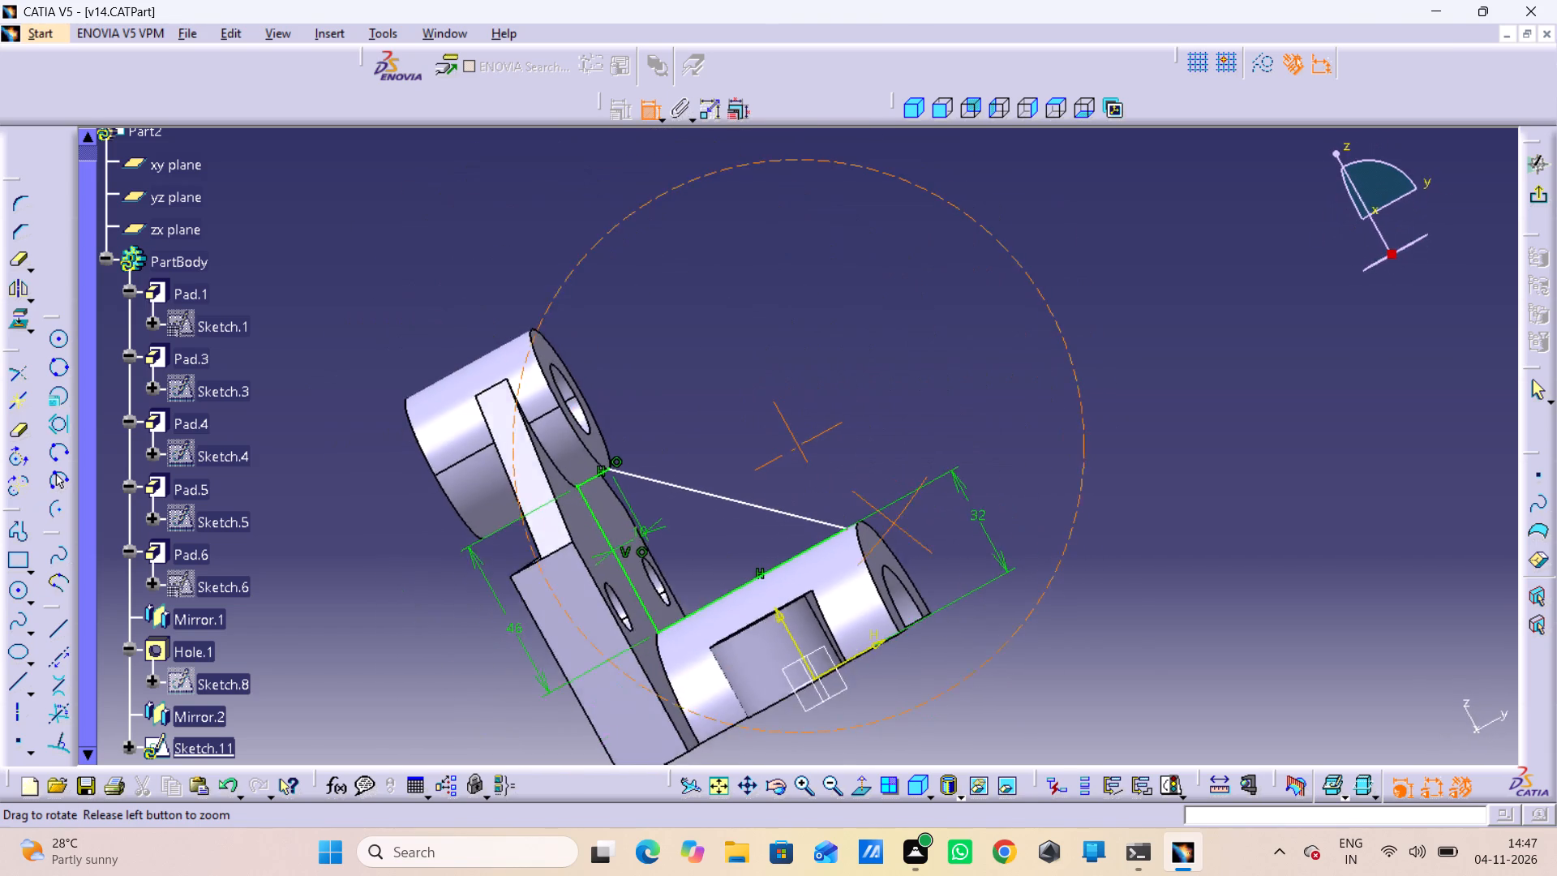
{"action": "right_click_drag", "start_coordinate": [899, 529], "coordinate": [903, 535]}
{"action": "middle_click_drag", "start_coordinate": [899, 529], "coordinate": [902, 544]}
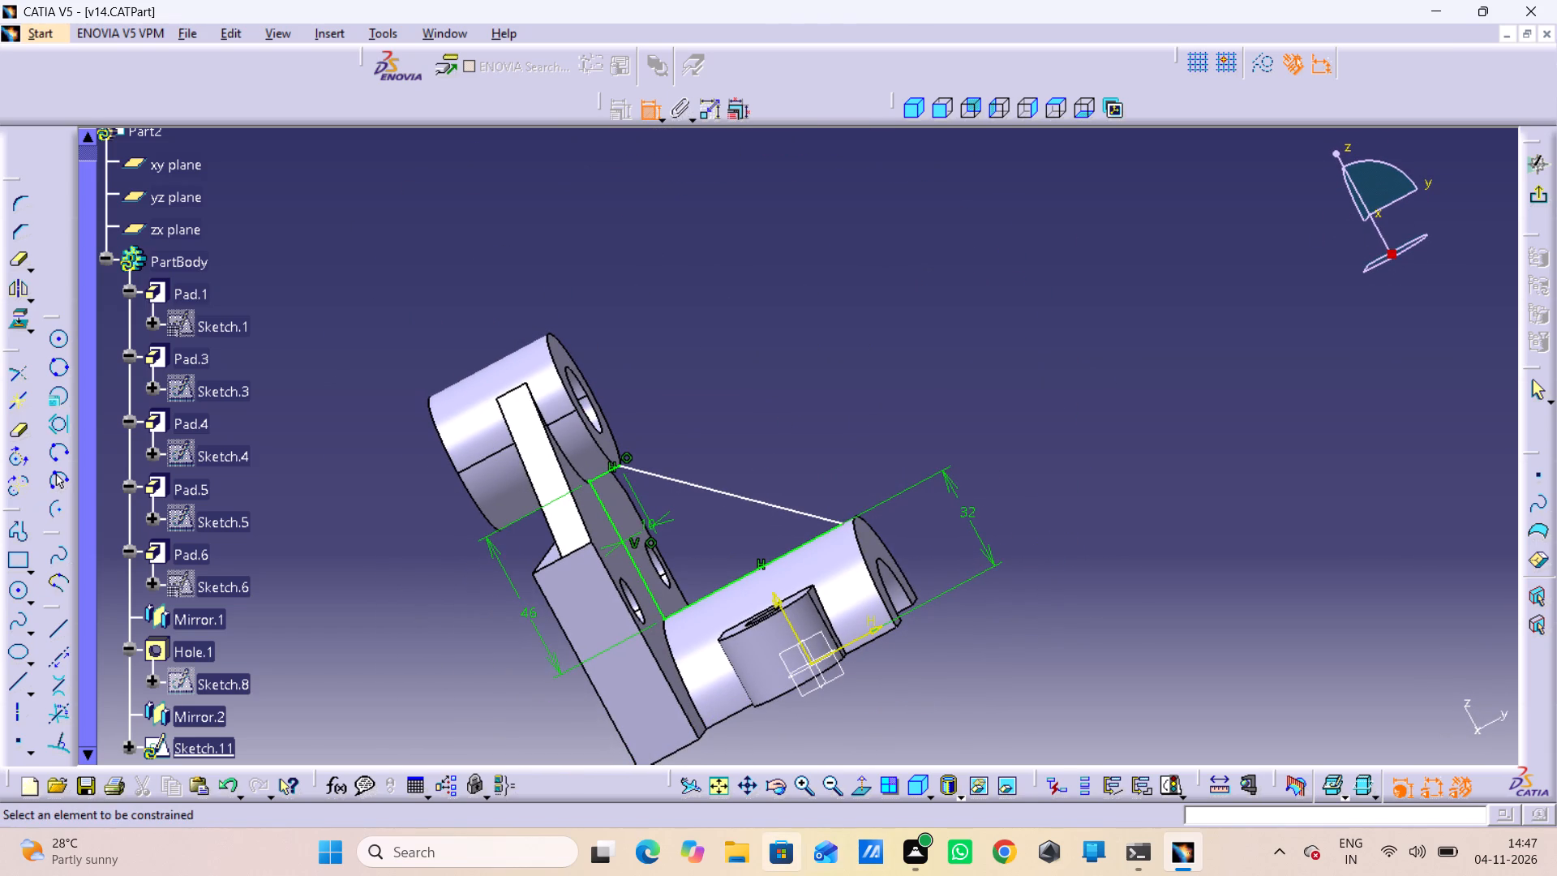
Make the lower outer endpoint of the rib profile coincident with the half-cylinder's front end edge.
{"action": "left_click", "coordinate": [859, 791]}
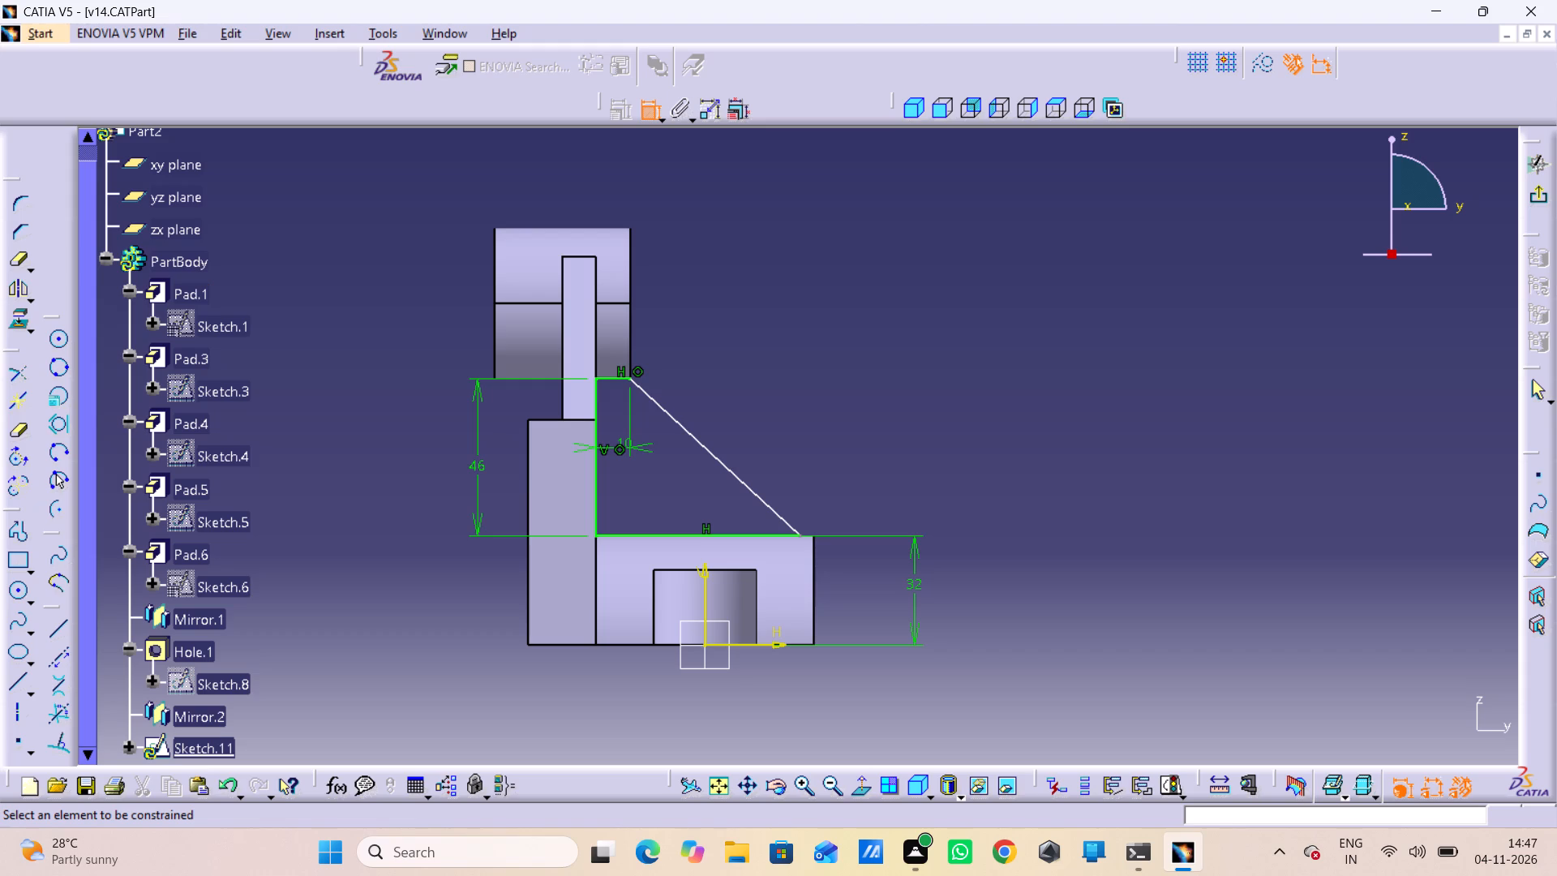
{"action": "left_click", "coordinate": [801, 535]}
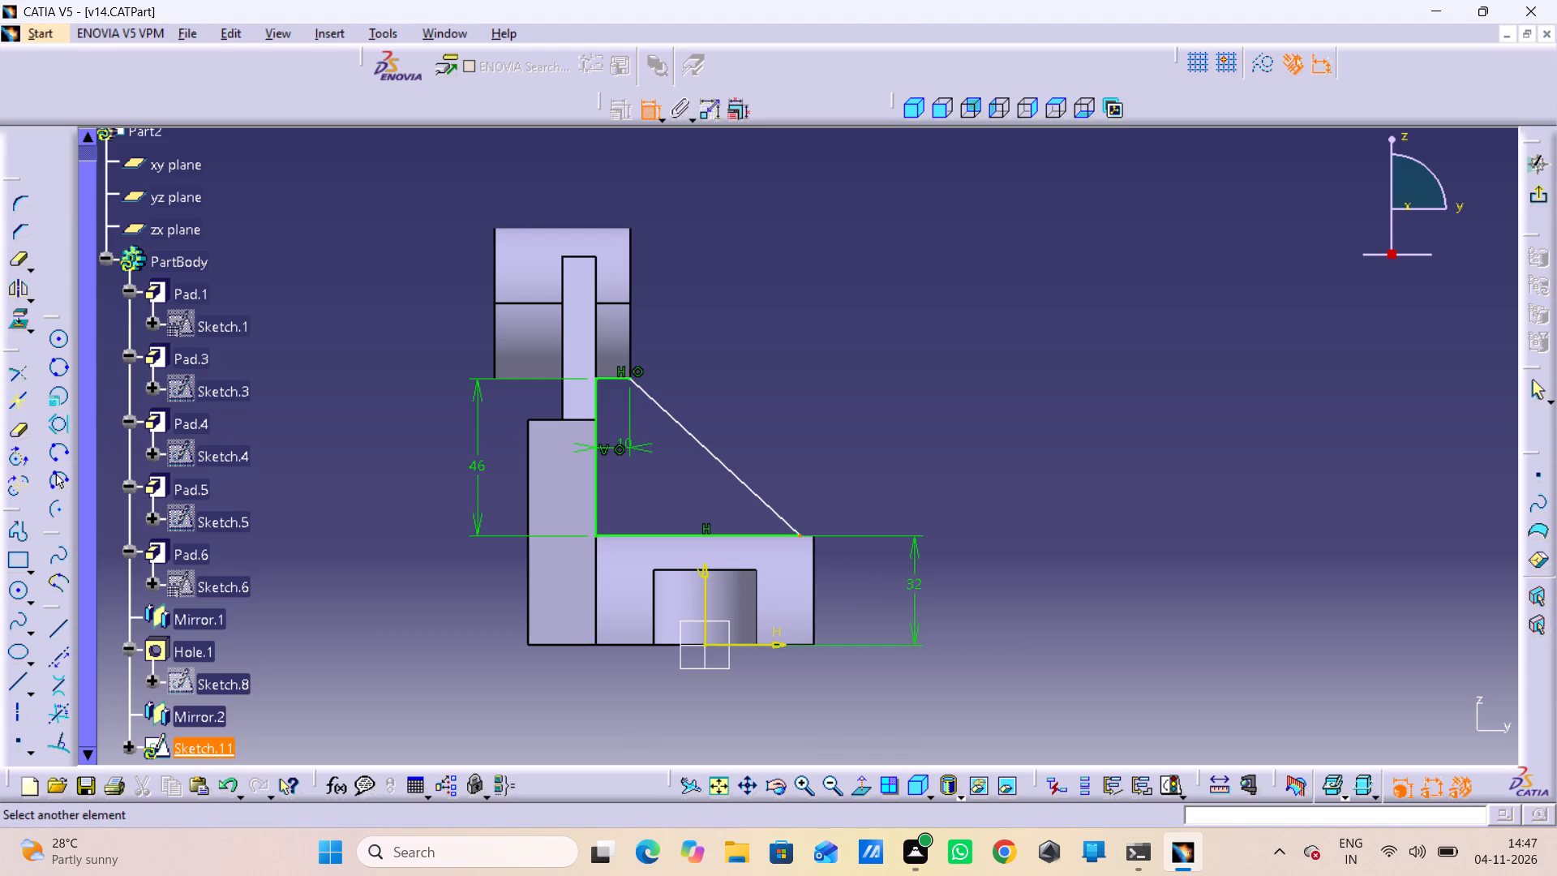
{"action": "left_click", "coordinate": [817, 543]}
{"action": "right_click_drag", "start_coordinate": [983, 401], "coordinate": [984, 449]}
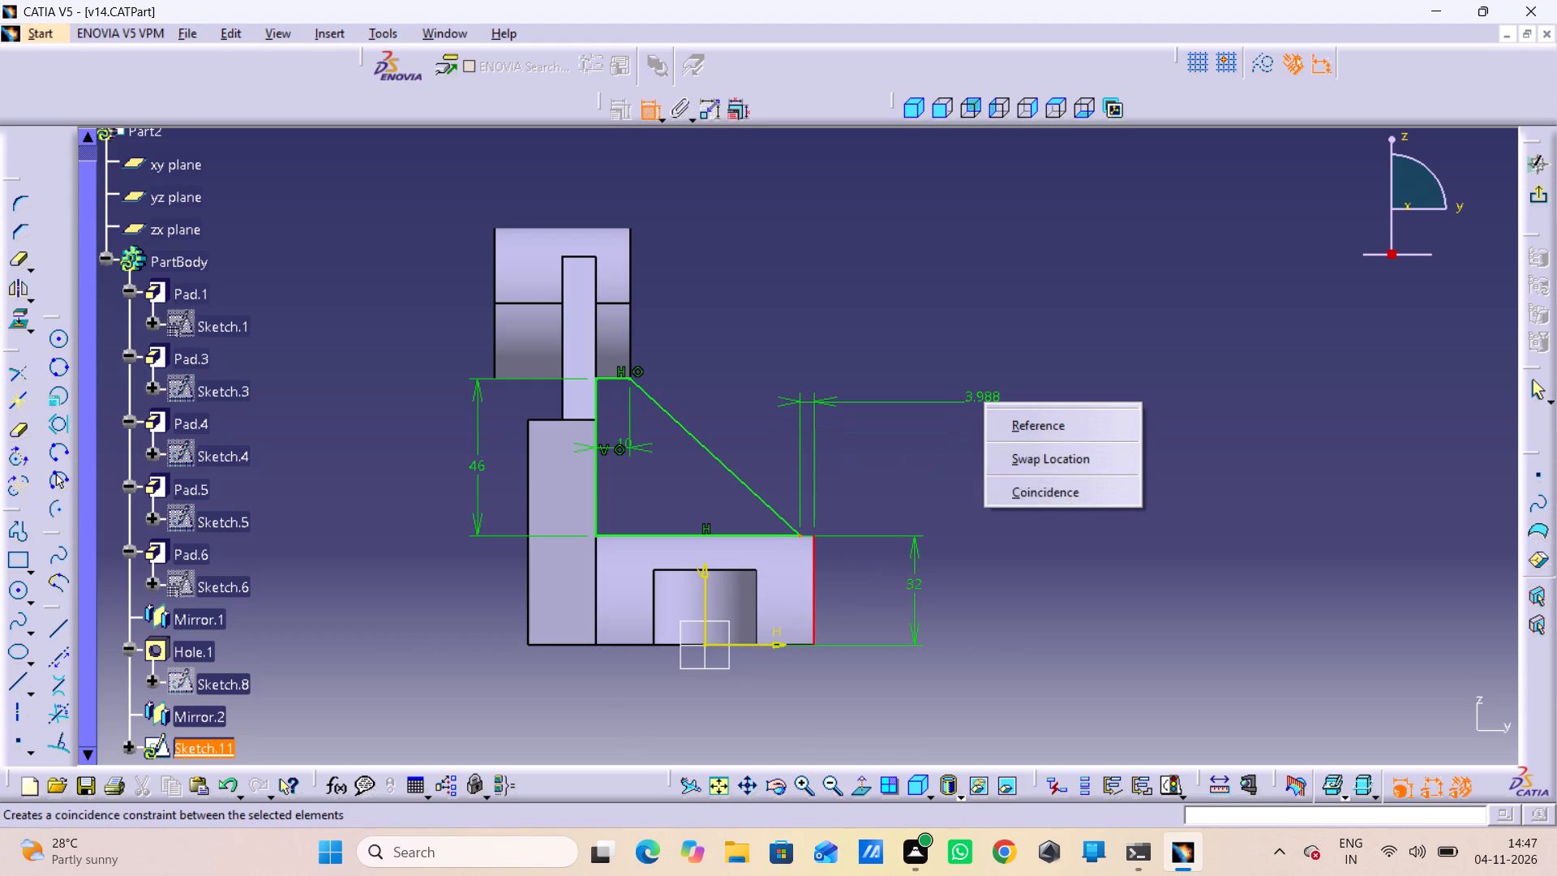
{"action": "left_click", "coordinate": [1027, 501]}
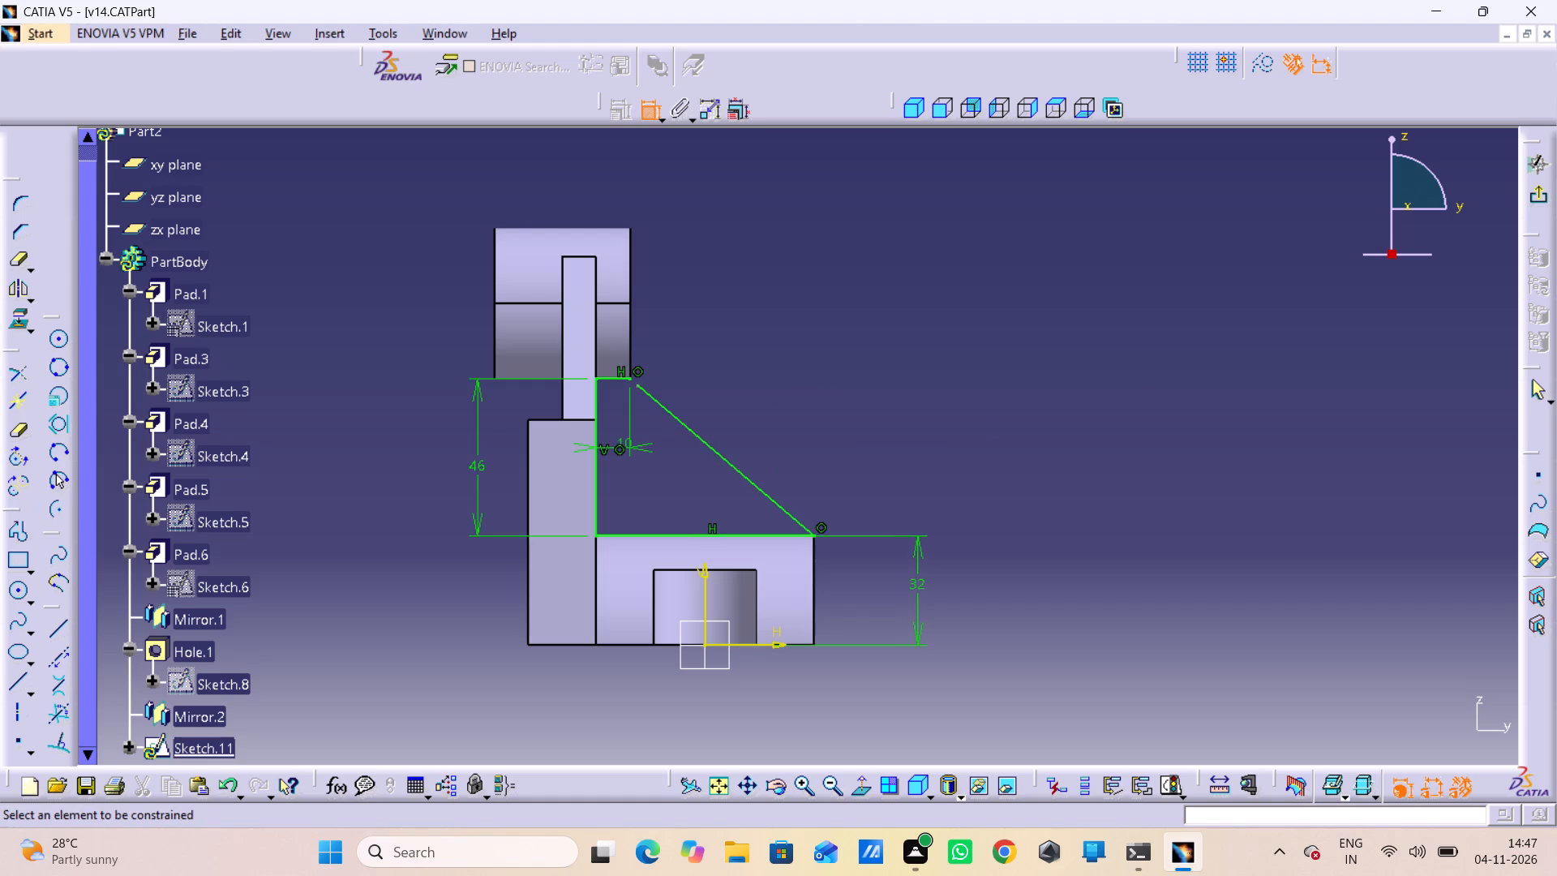
Close the rib profile by making the sloping line's upper endpoint coincident with the short top line's endpoint, and exit the sketch.
{"action": "left_click", "coordinate": [641, 384]}
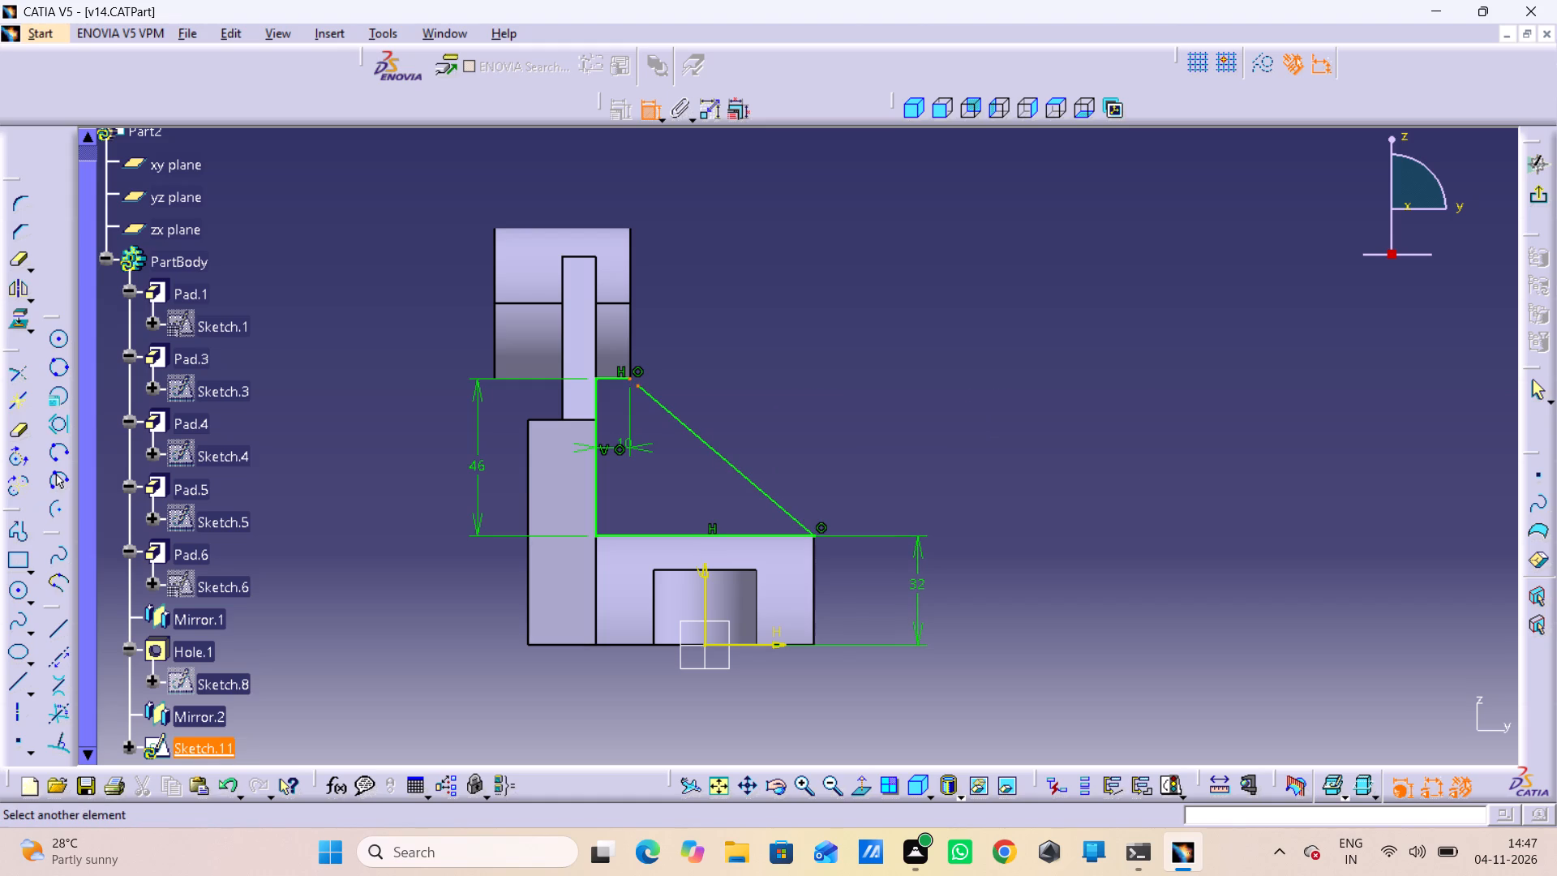
{"action": "left_click", "coordinate": [633, 377]}
{"action": "right_click", "coordinate": [828, 327]}
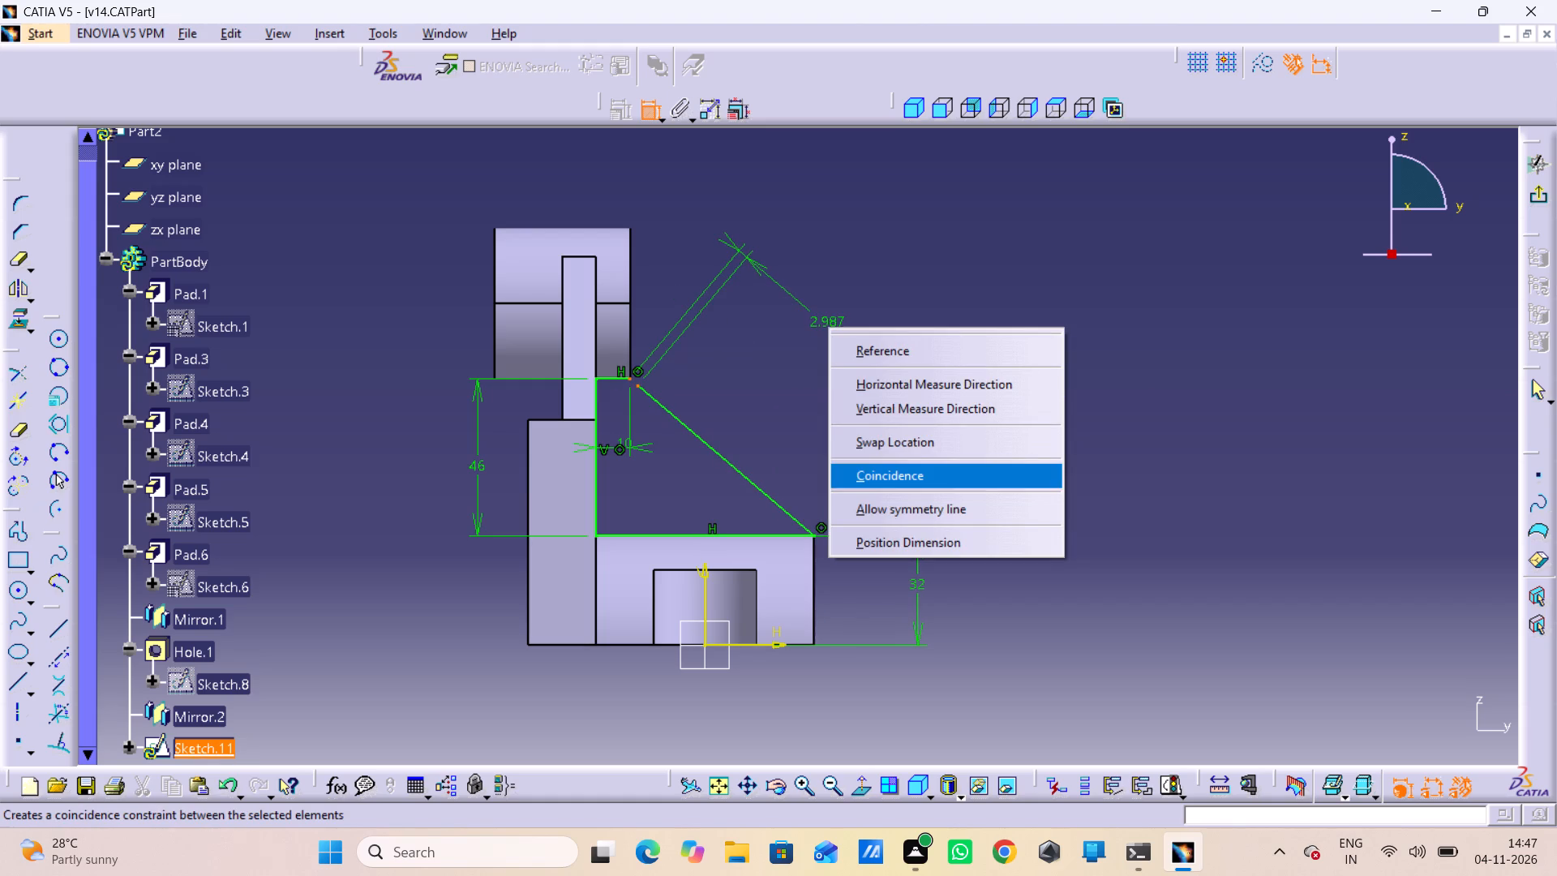
{"action": "left_click", "coordinate": [891, 470]}
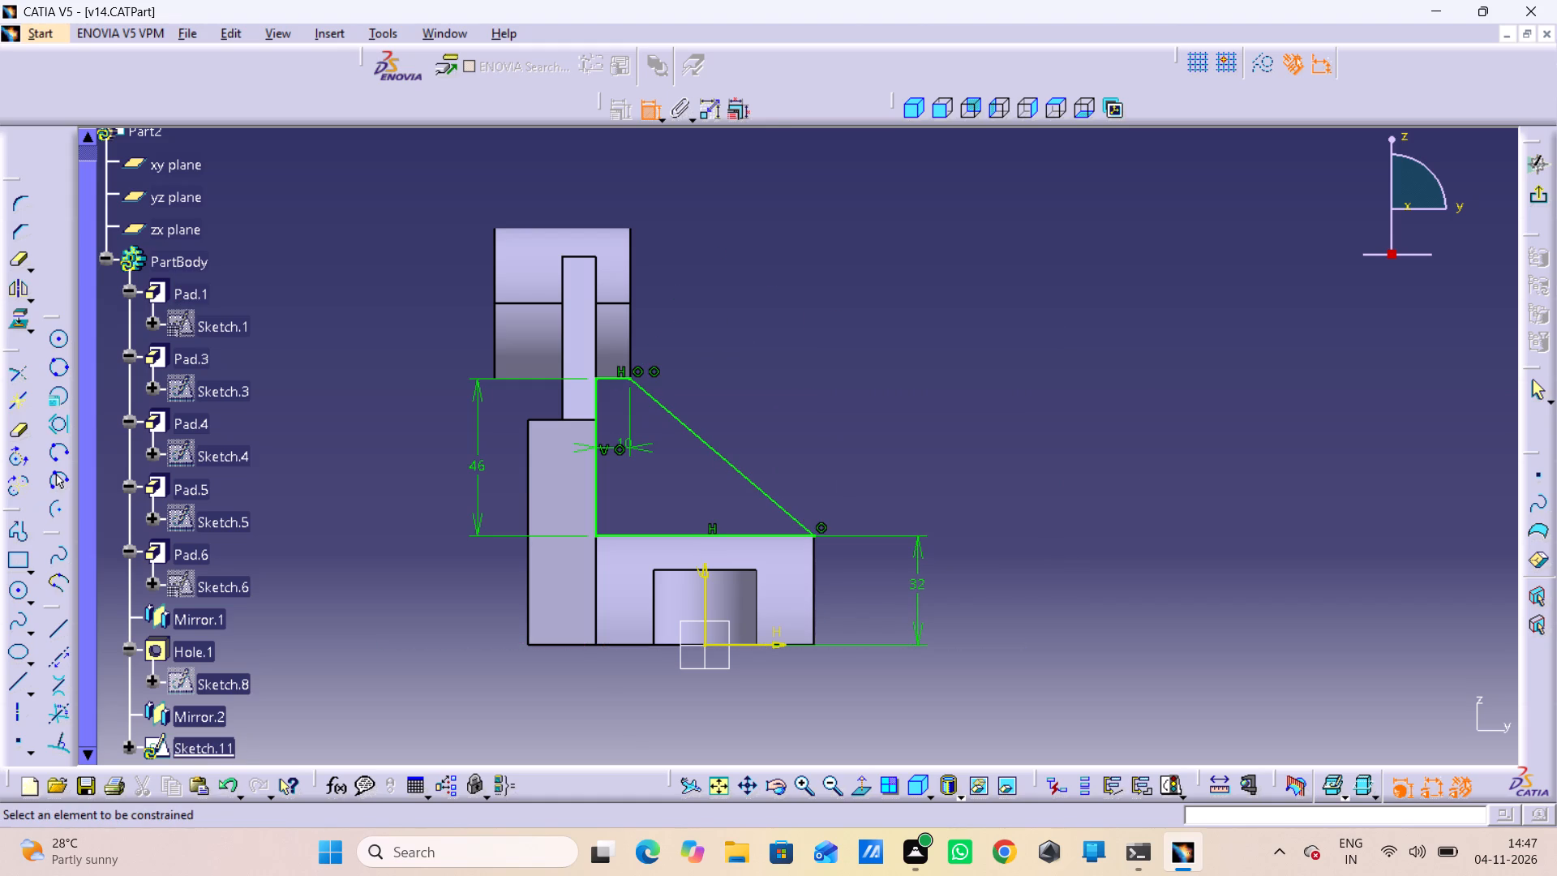
{"action": "left_click", "coordinate": [1543, 202]}
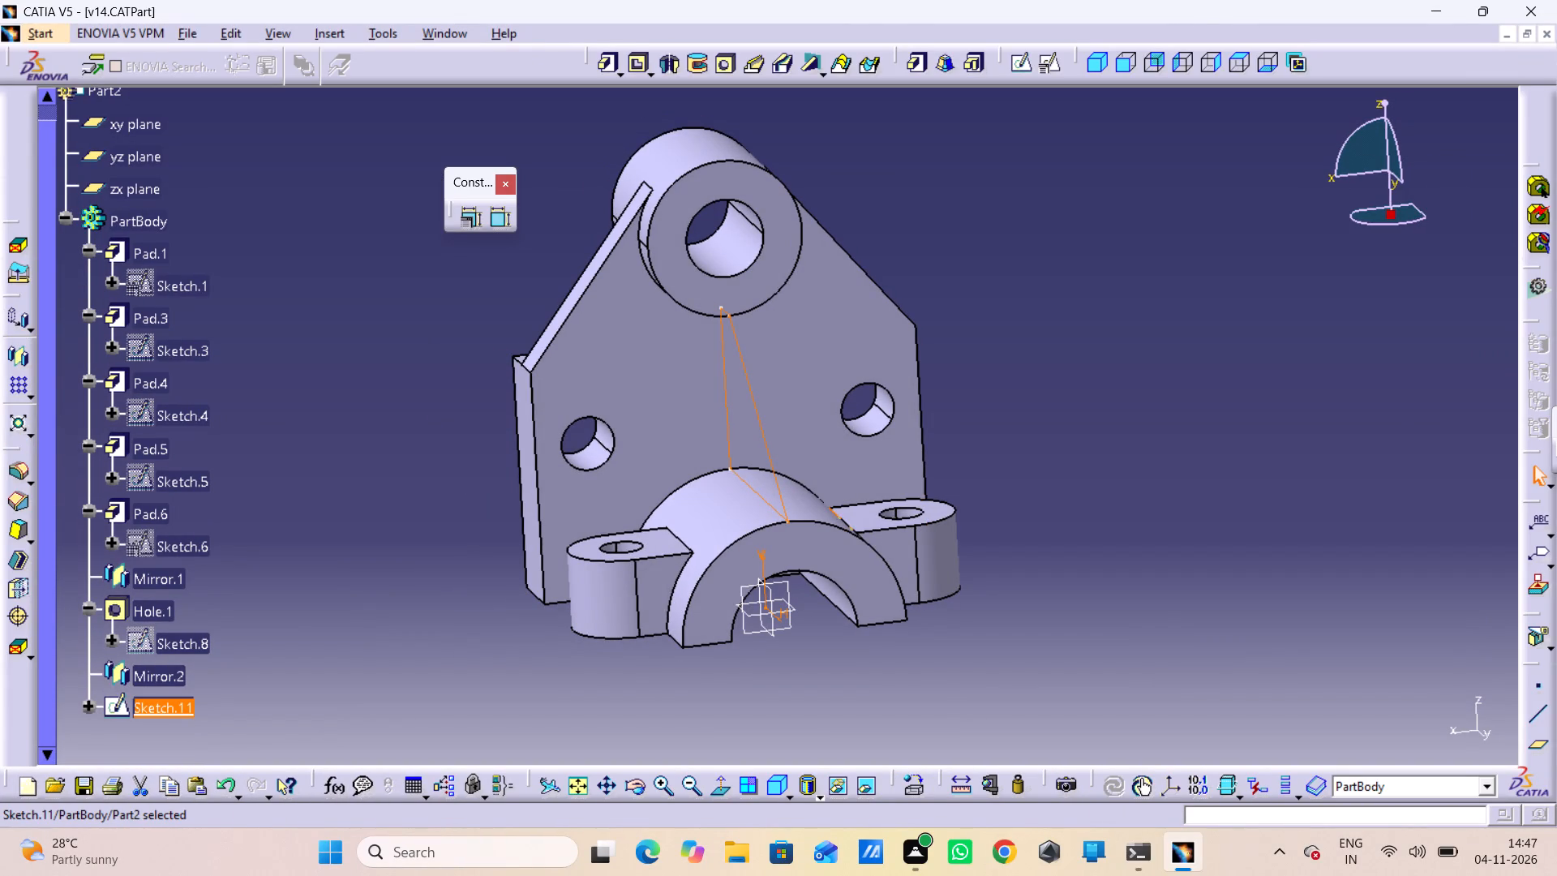
Pad the rib profile with a length of 5 mm and mirrored extent.
{"action": "left_click", "coordinate": [605, 70]}
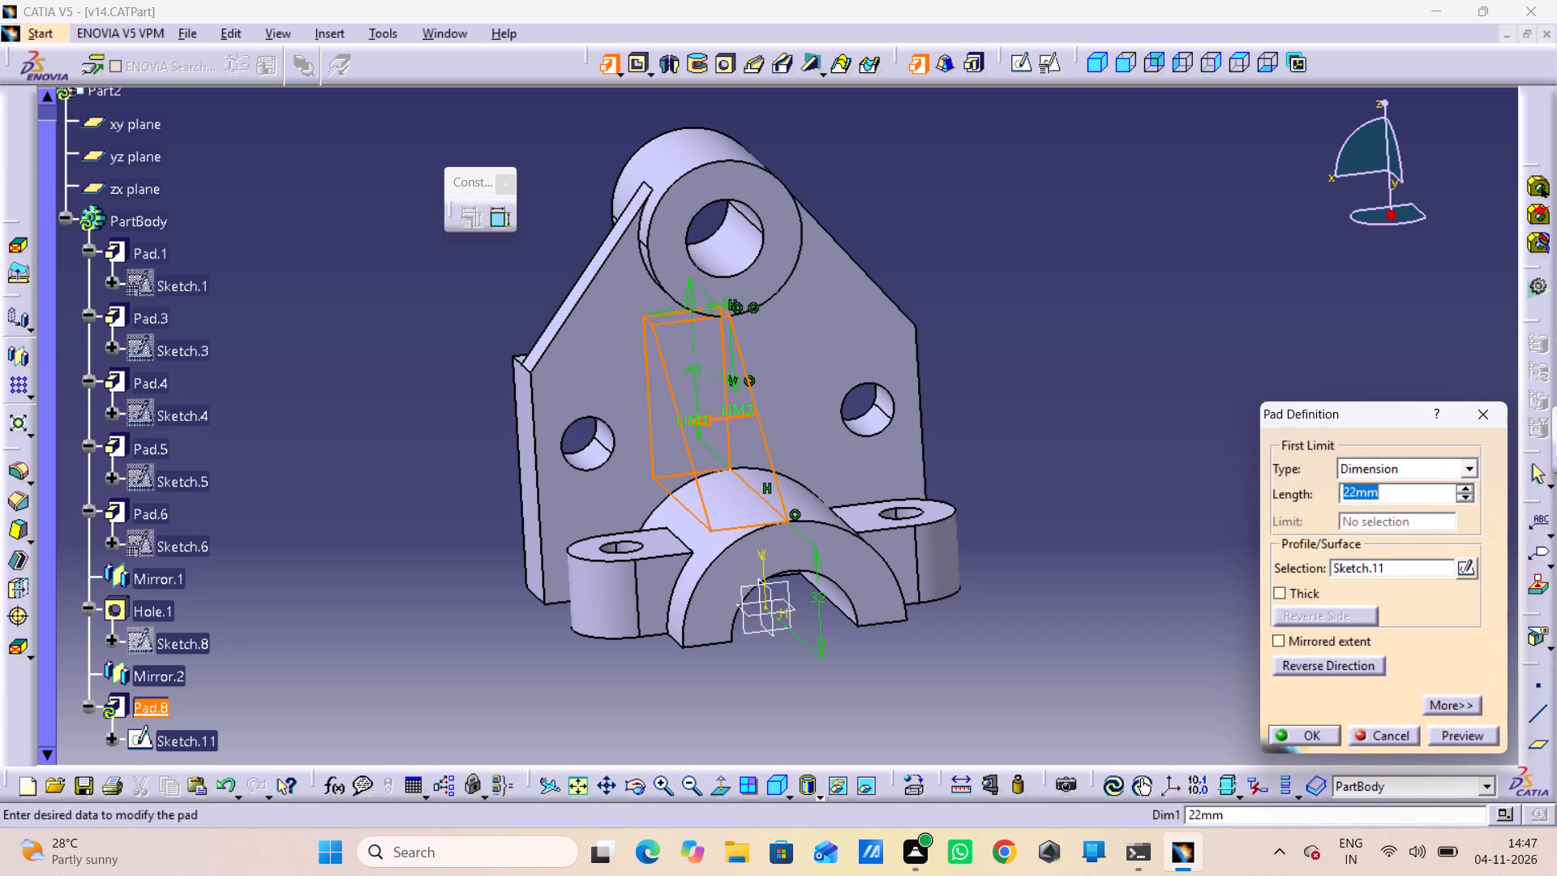
{"action": "left_click", "coordinate": [1362, 637]}
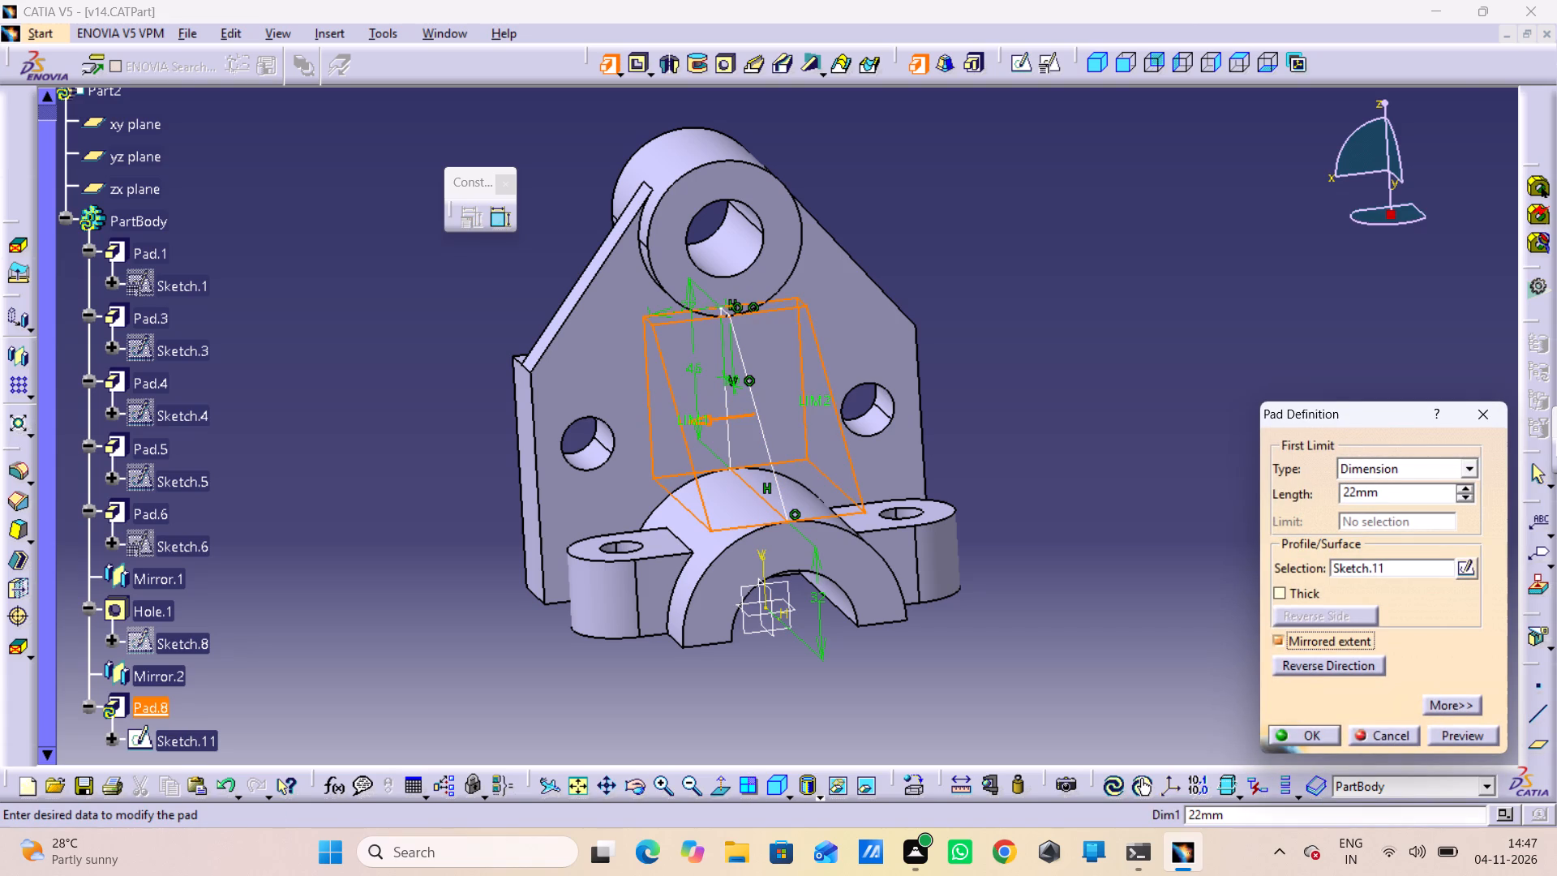
{"action": "left_click_drag", "start_coordinate": [1397, 495], "coordinate": [1296, 519]}
{"action": "key", "text": "5"}
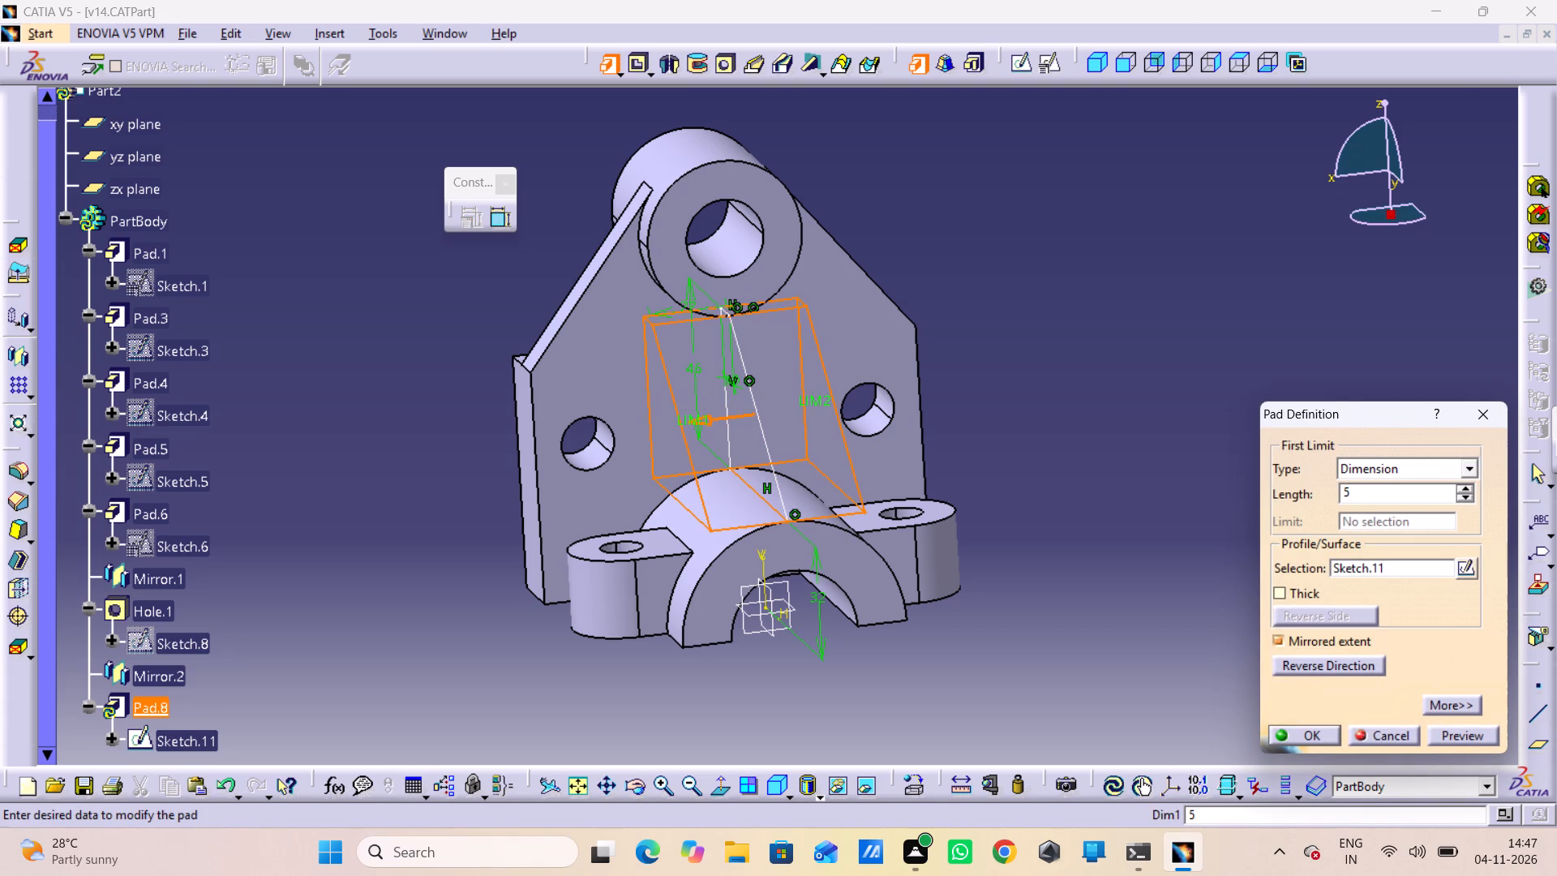
{"action": "left_click", "coordinate": [1479, 741]}
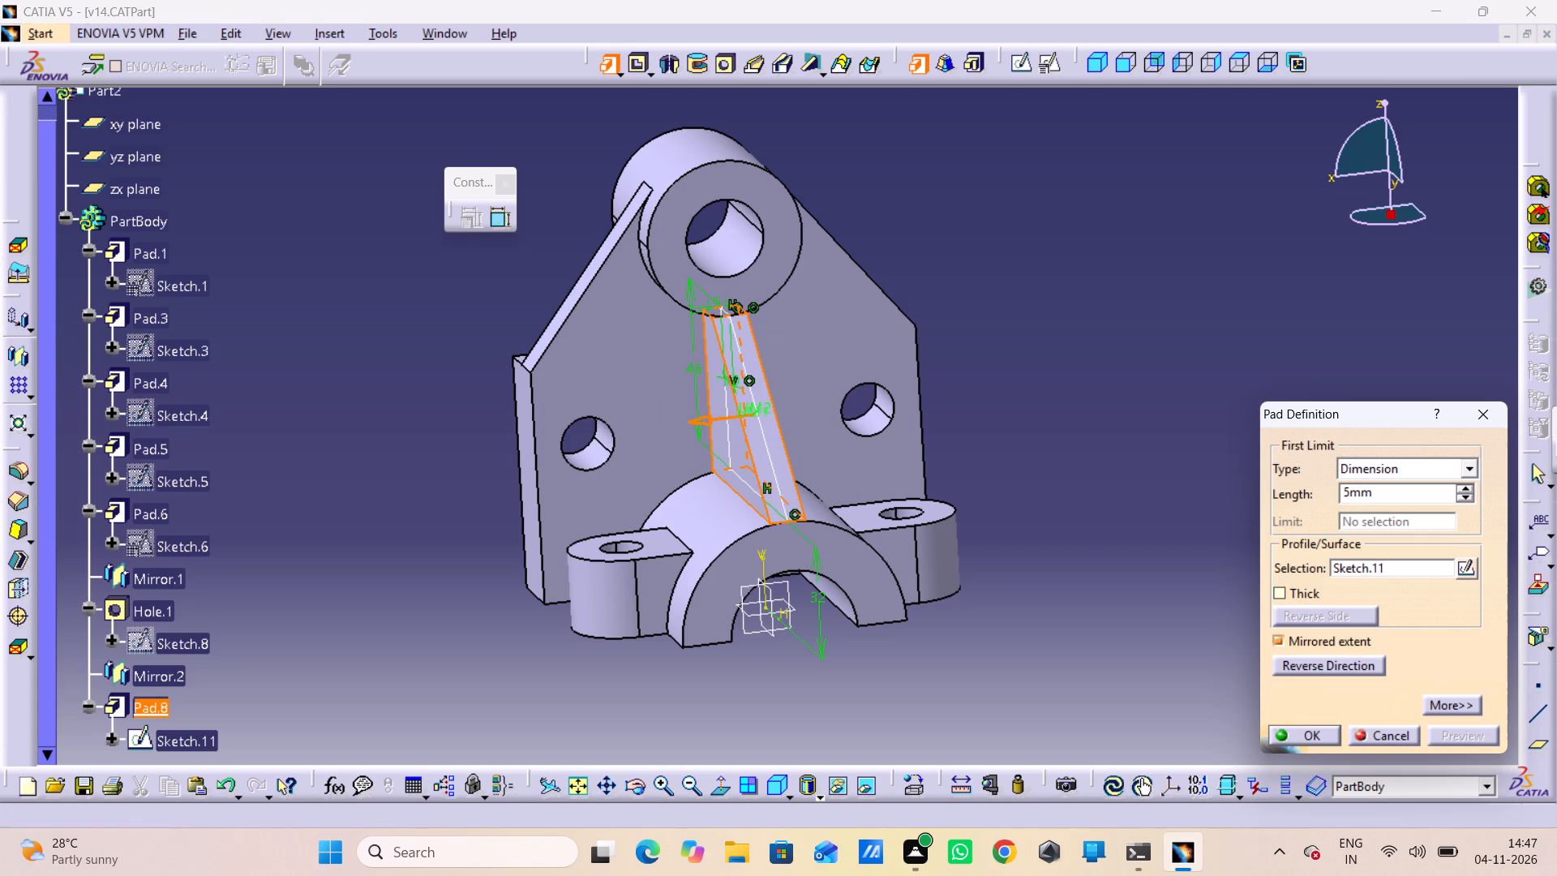
{"action": "left_click", "coordinate": [1308, 741]}
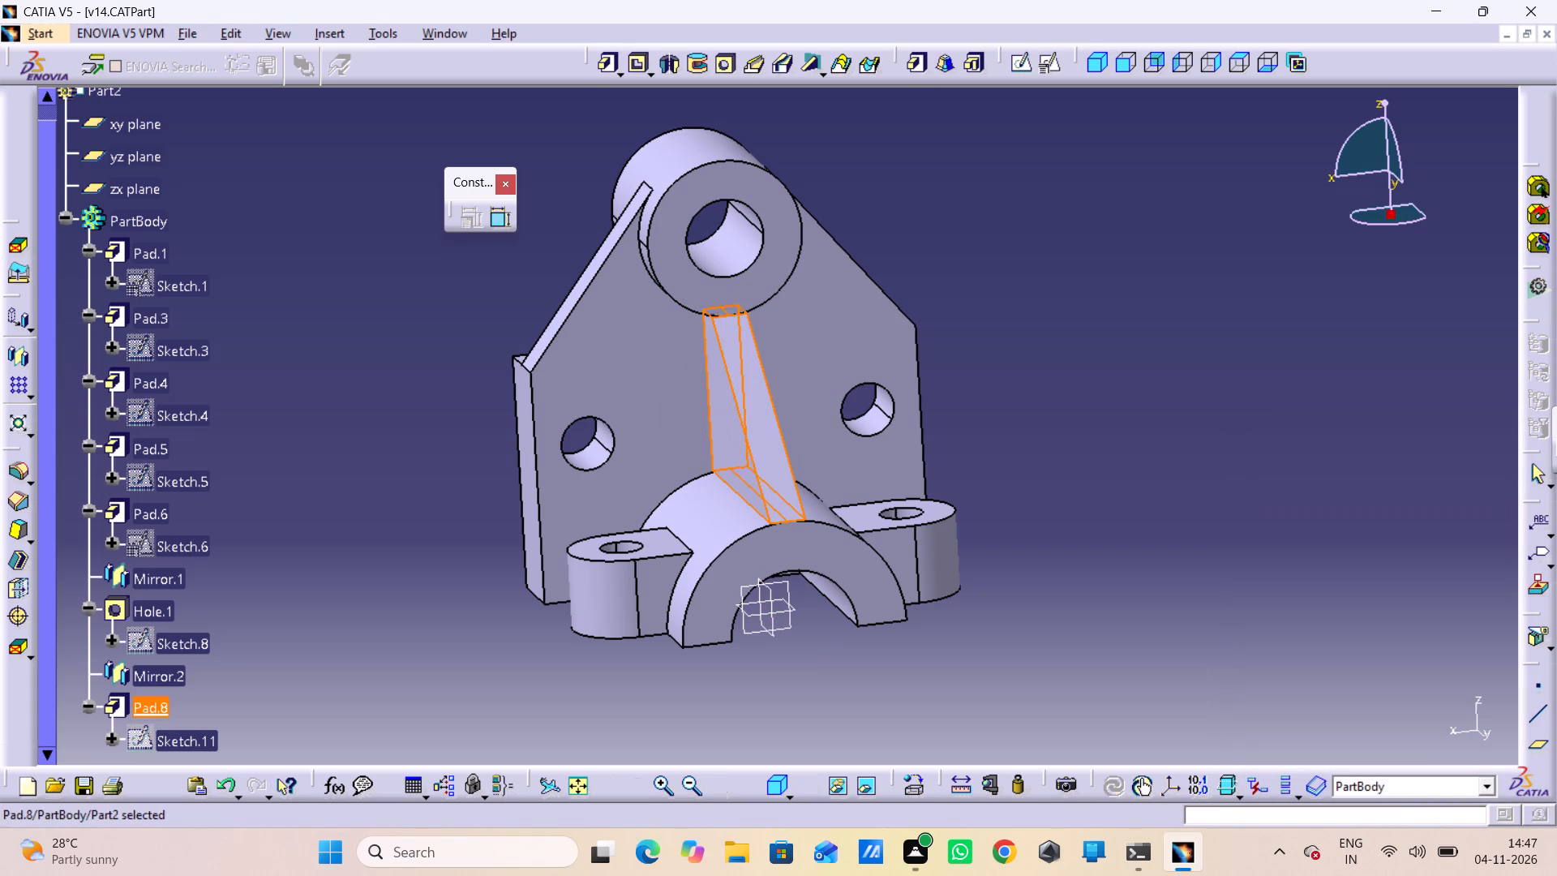
{"action": "left_click", "coordinate": [1082, 697]}
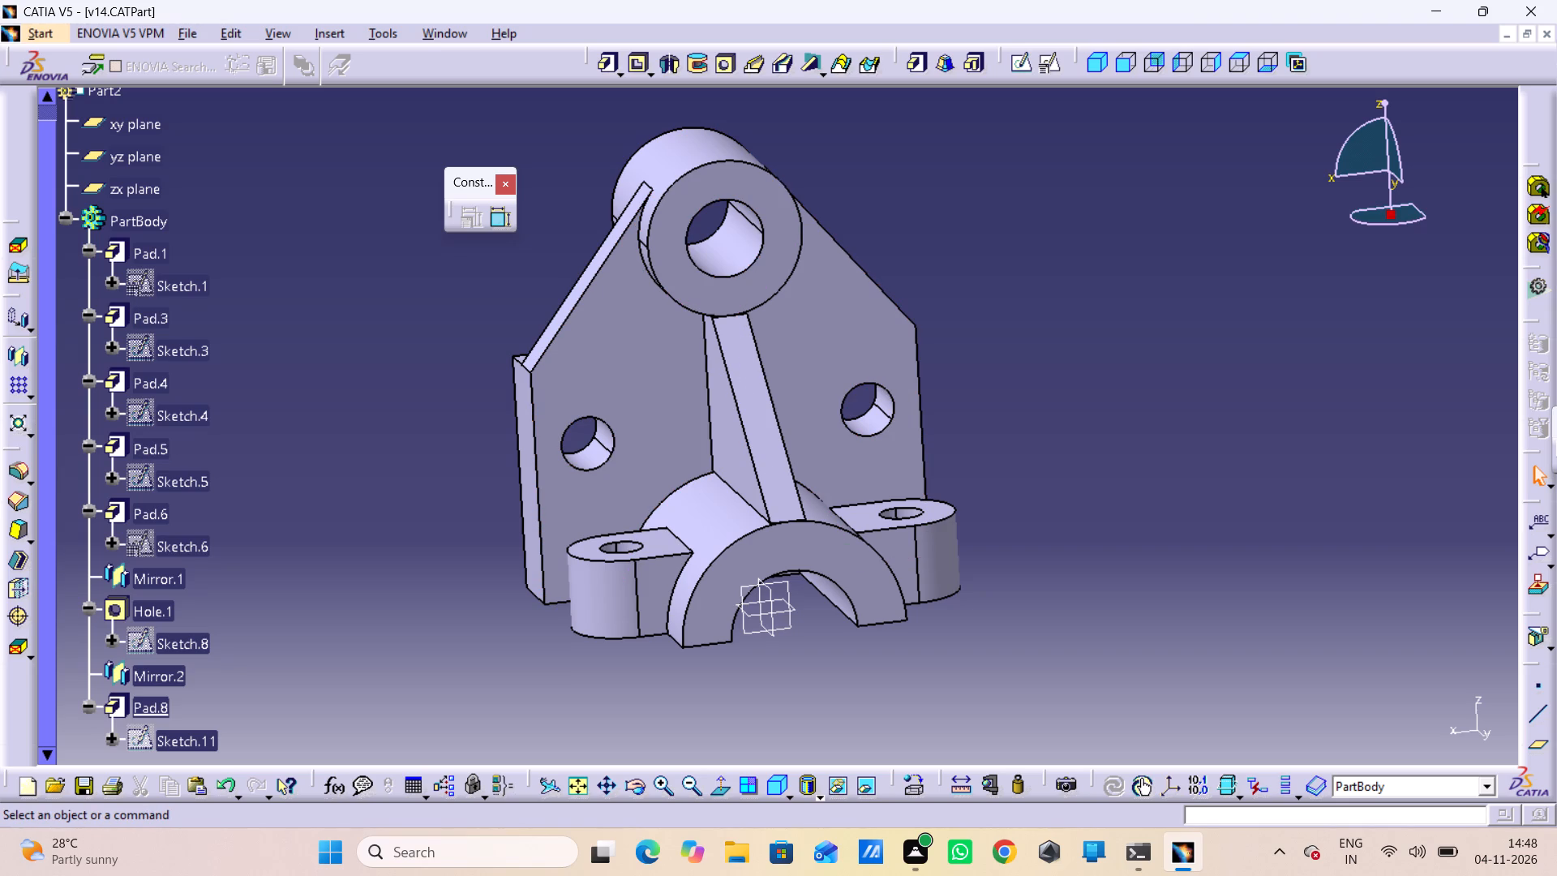
Examine the bracket with its new rib from the side and in a four-view layout.
{"action": "middle_click_drag", "start_coordinate": [467, 361], "coordinate": [610, 453]}
{"action": "right_click_drag", "start_coordinate": [467, 361], "coordinate": [610, 453]}
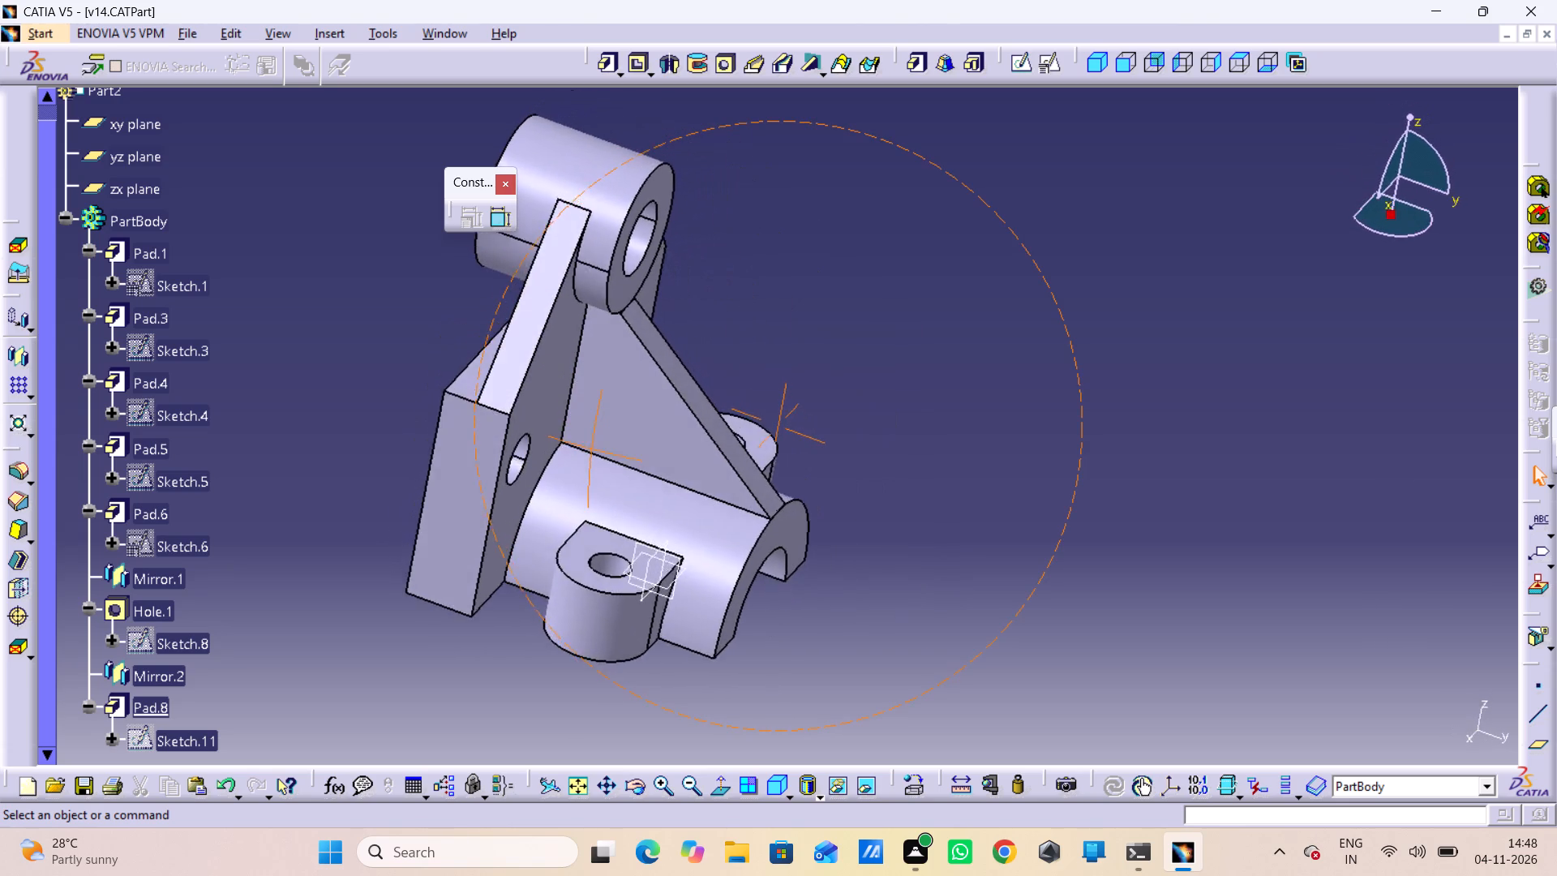
{"action": "right_click_drag", "start_coordinate": [610, 453], "coordinate": [606, 375]}
{"action": "middle_click_drag", "start_coordinate": [610, 453], "coordinate": [606, 375]}
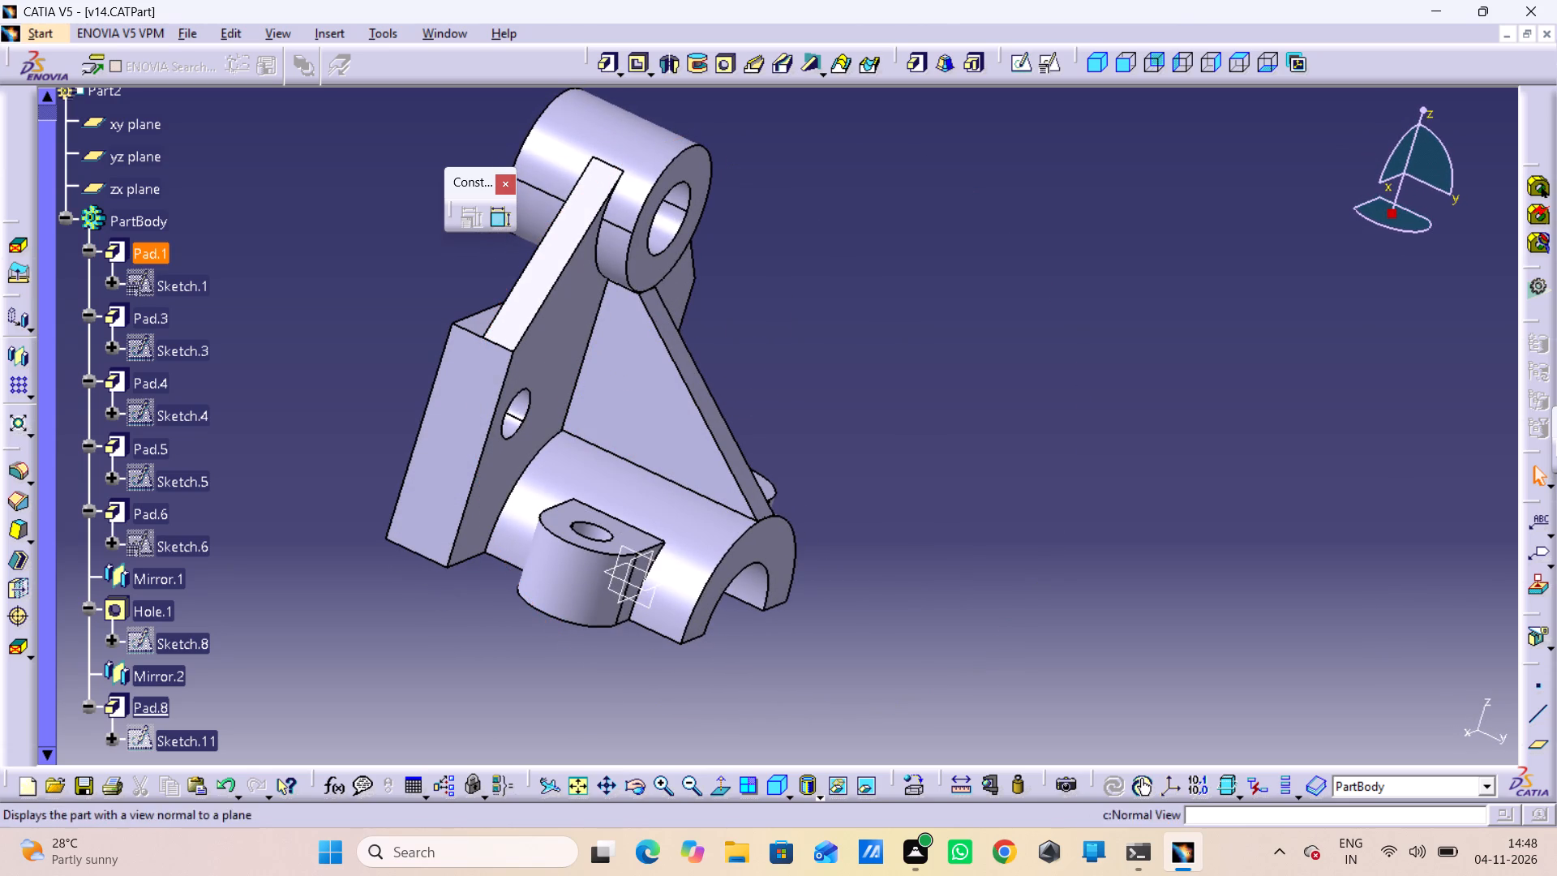
{"action": "left_click", "coordinate": [718, 793]}
{"action": "left_click", "coordinate": [736, 789]}
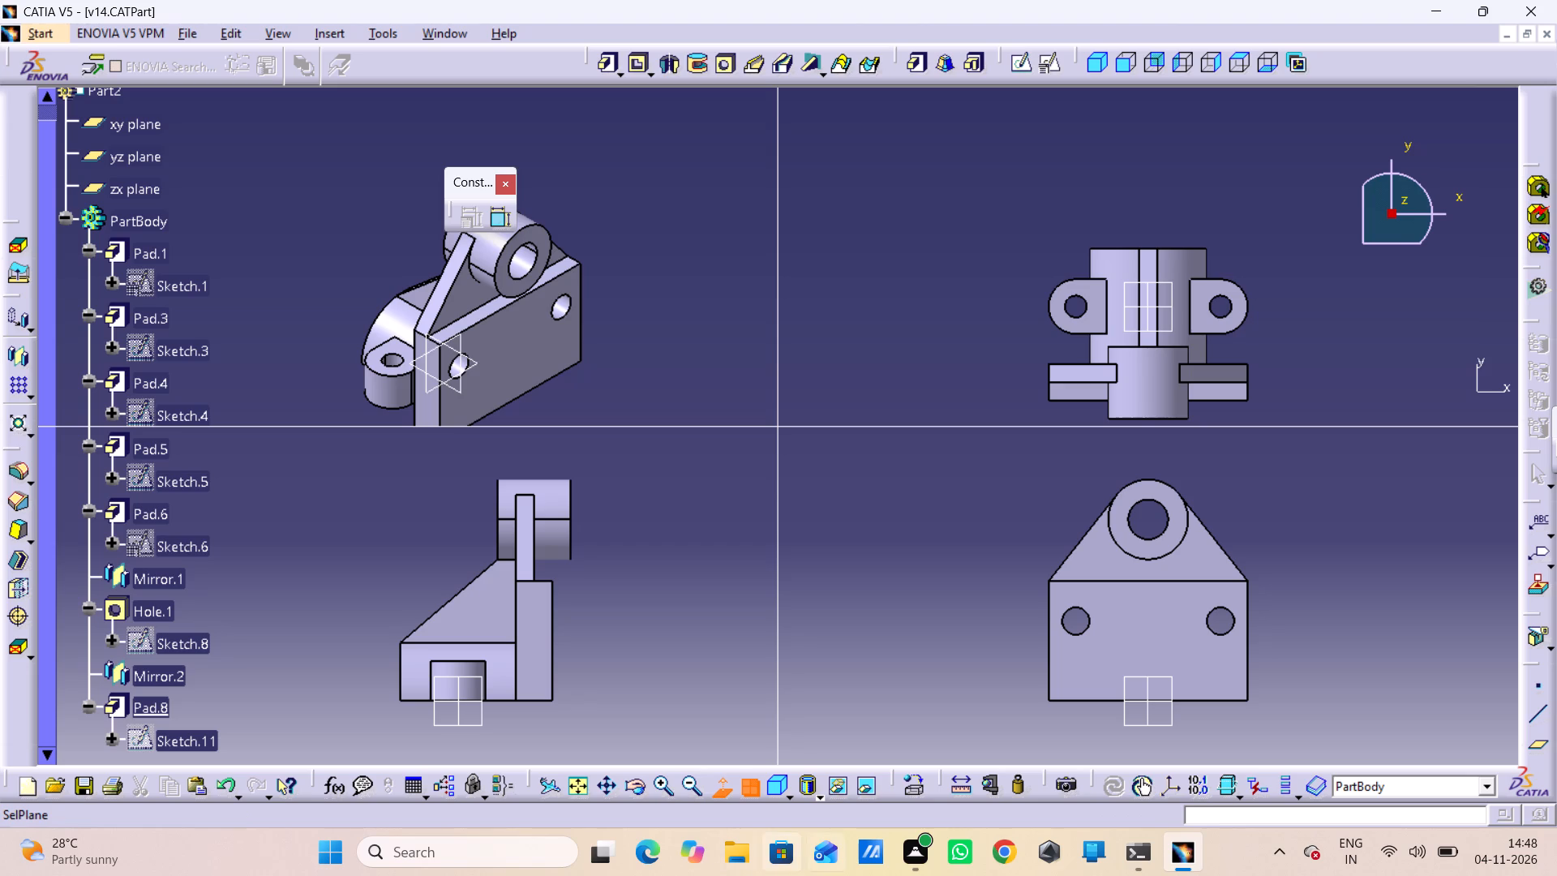
Show the bracket in a single standard isometric view, placed well clear of the specification tree.
{"action": "left_click", "coordinate": [774, 799]}
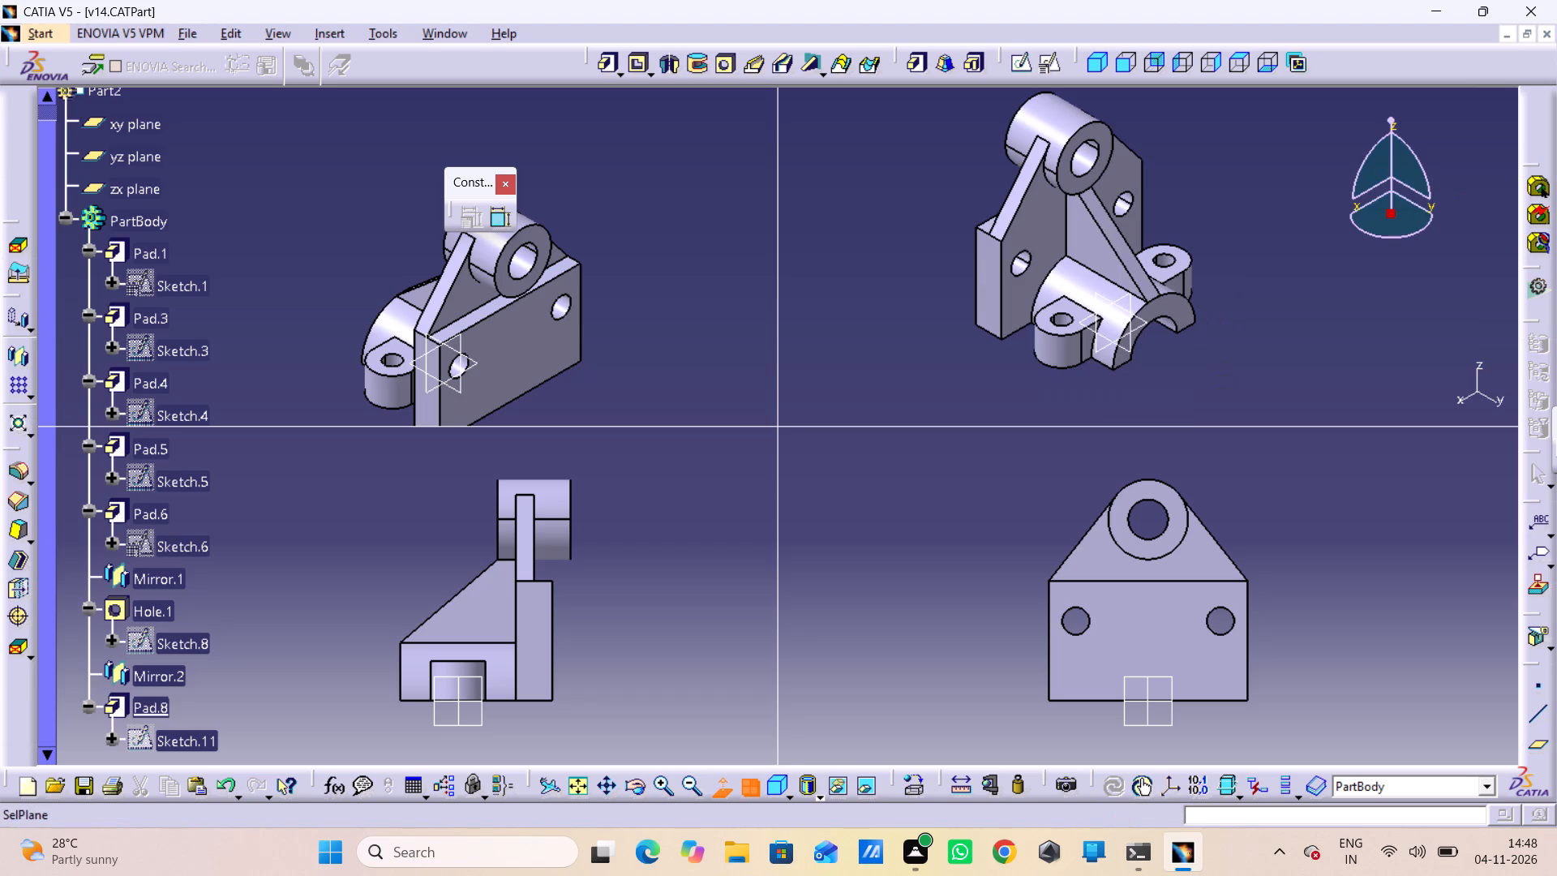
{"action": "left_click", "coordinate": [740, 785]}
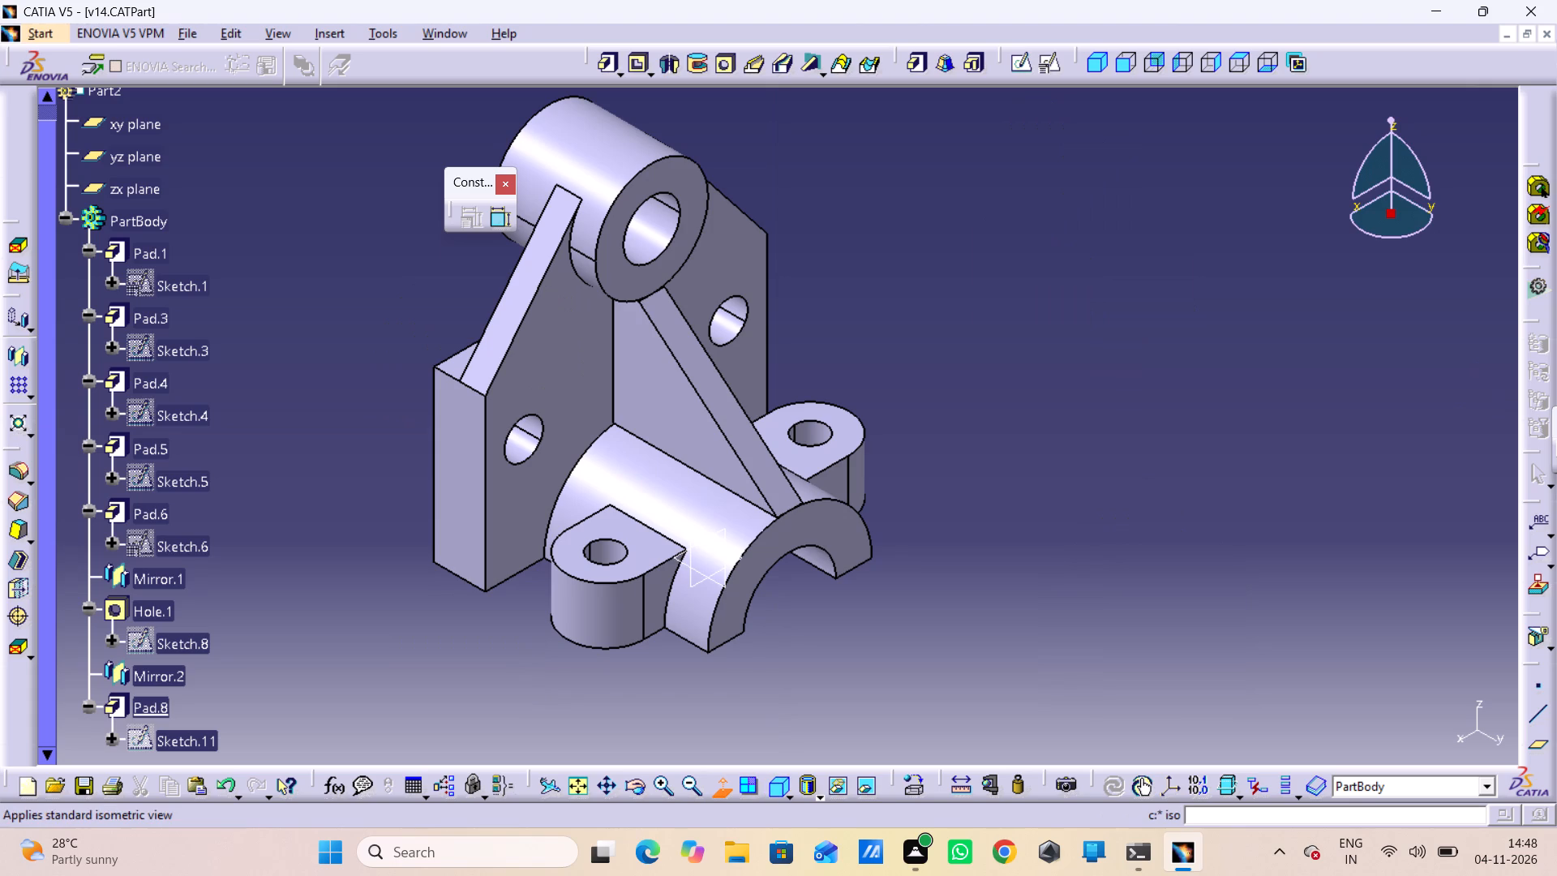
{"action": "left_click", "coordinate": [770, 788]}
{"action": "left_click", "coordinate": [770, 788]}
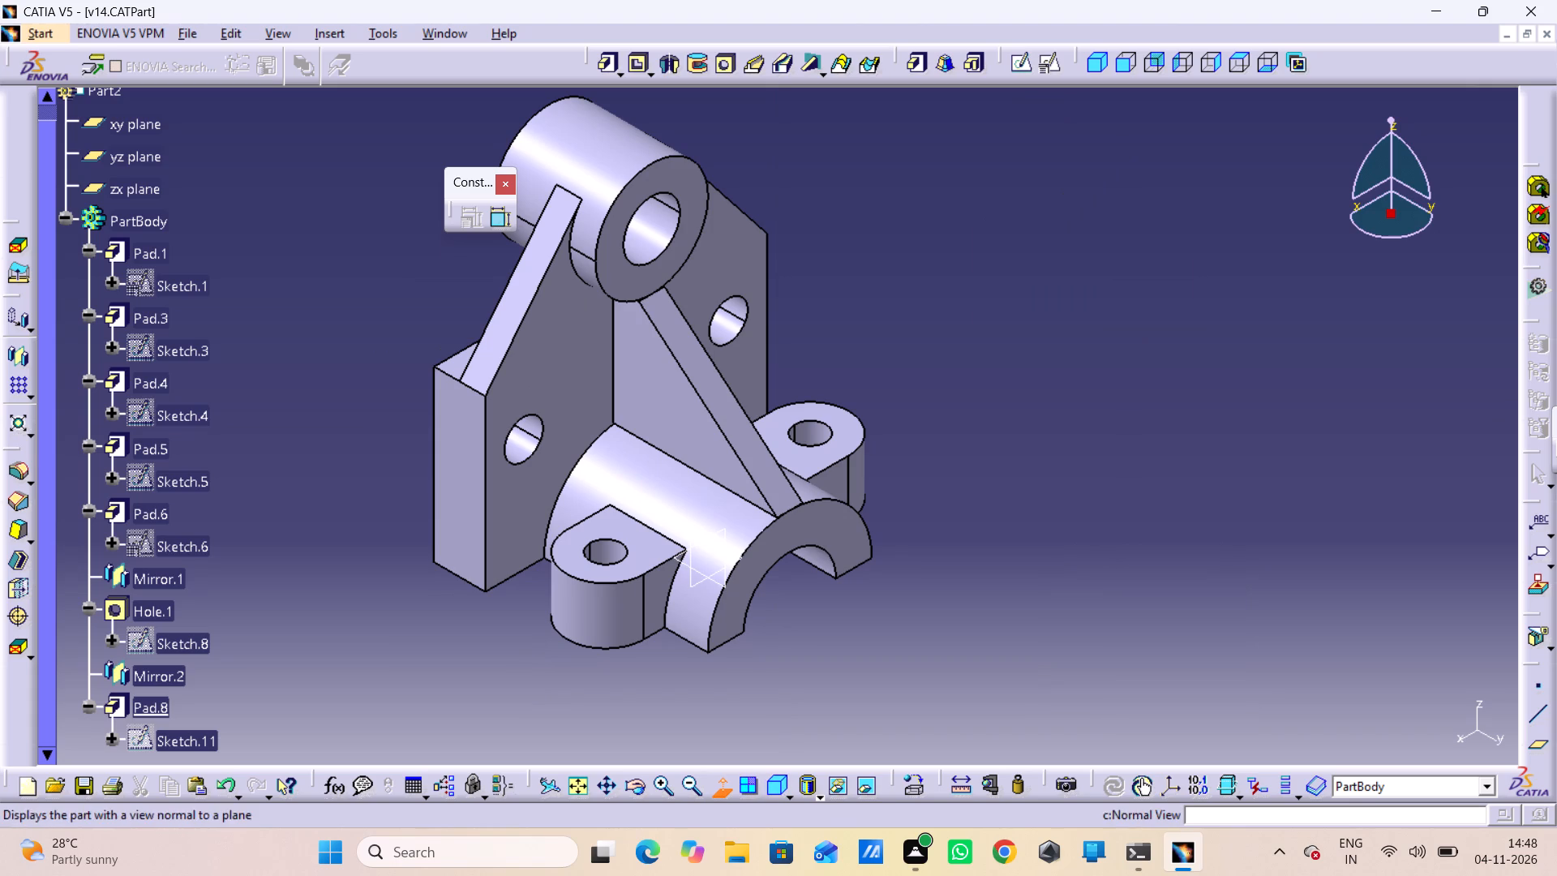
{"action": "left_click", "coordinate": [730, 795]}
{"action": "left_click", "coordinate": [778, 784]}
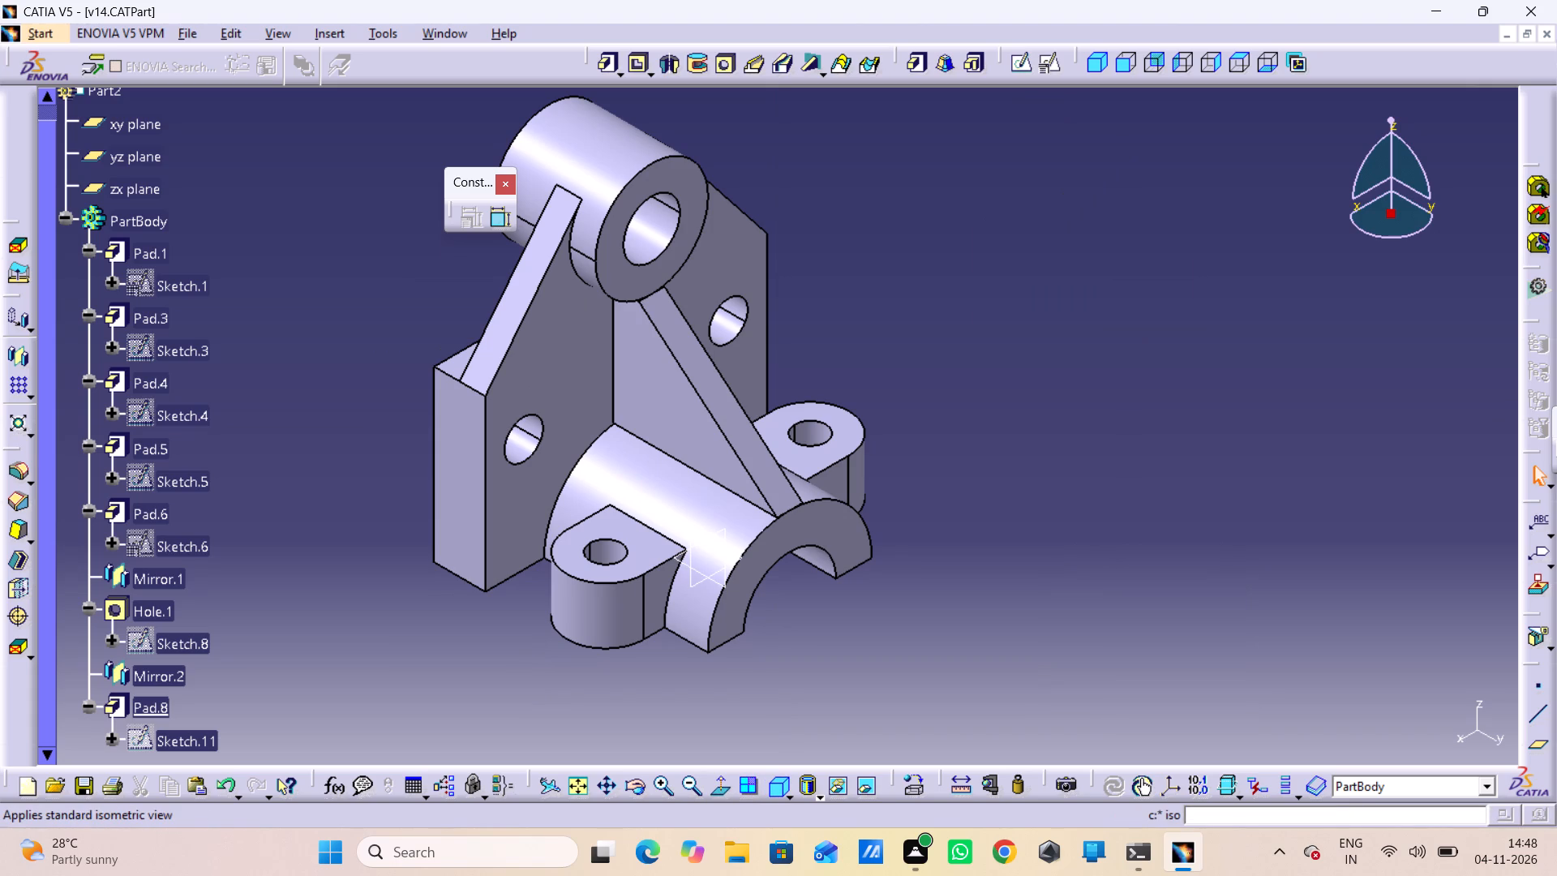
{"action": "left_click", "coordinate": [778, 784]}
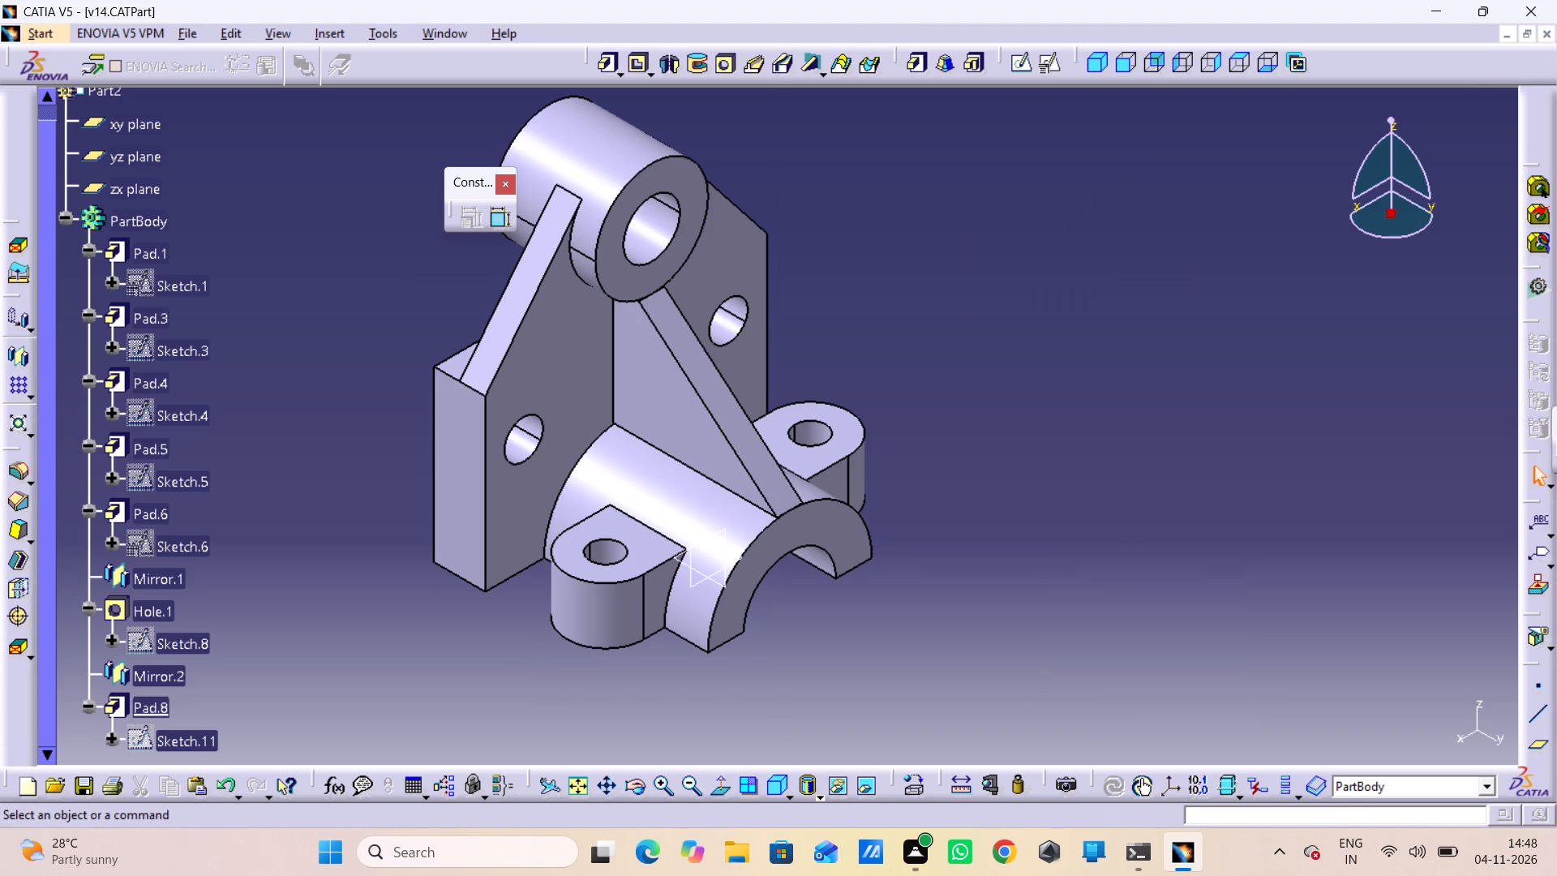
{"action": "middle_click_drag", "start_coordinate": [1149, 429], "coordinate": [1541, 423]}
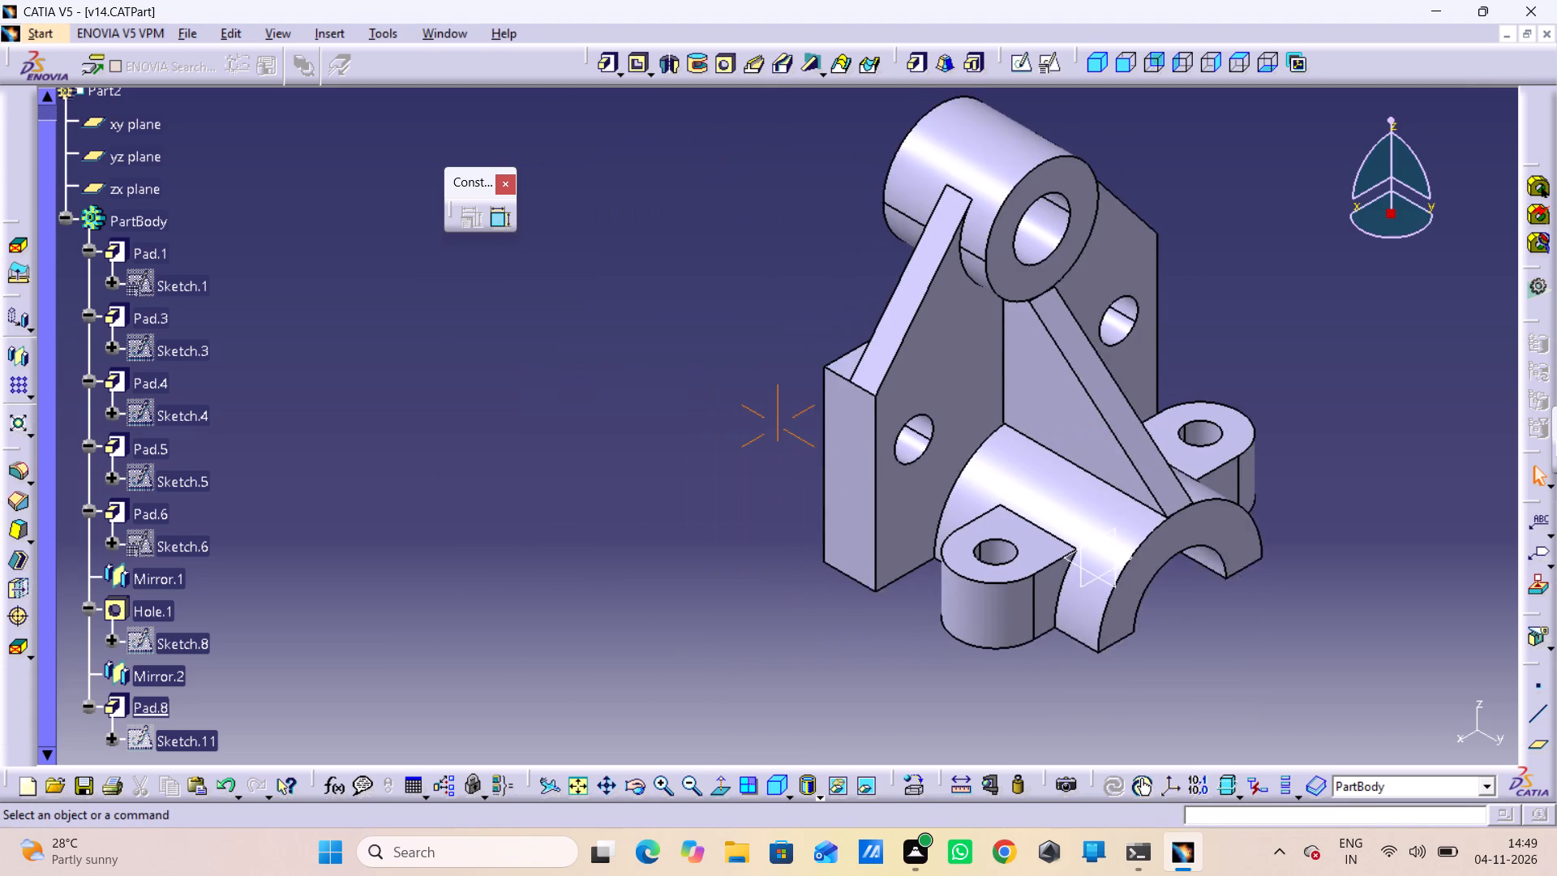
{"action": "middle_click_drag", "start_coordinate": [1541, 423], "coordinate": [1488, 474]}
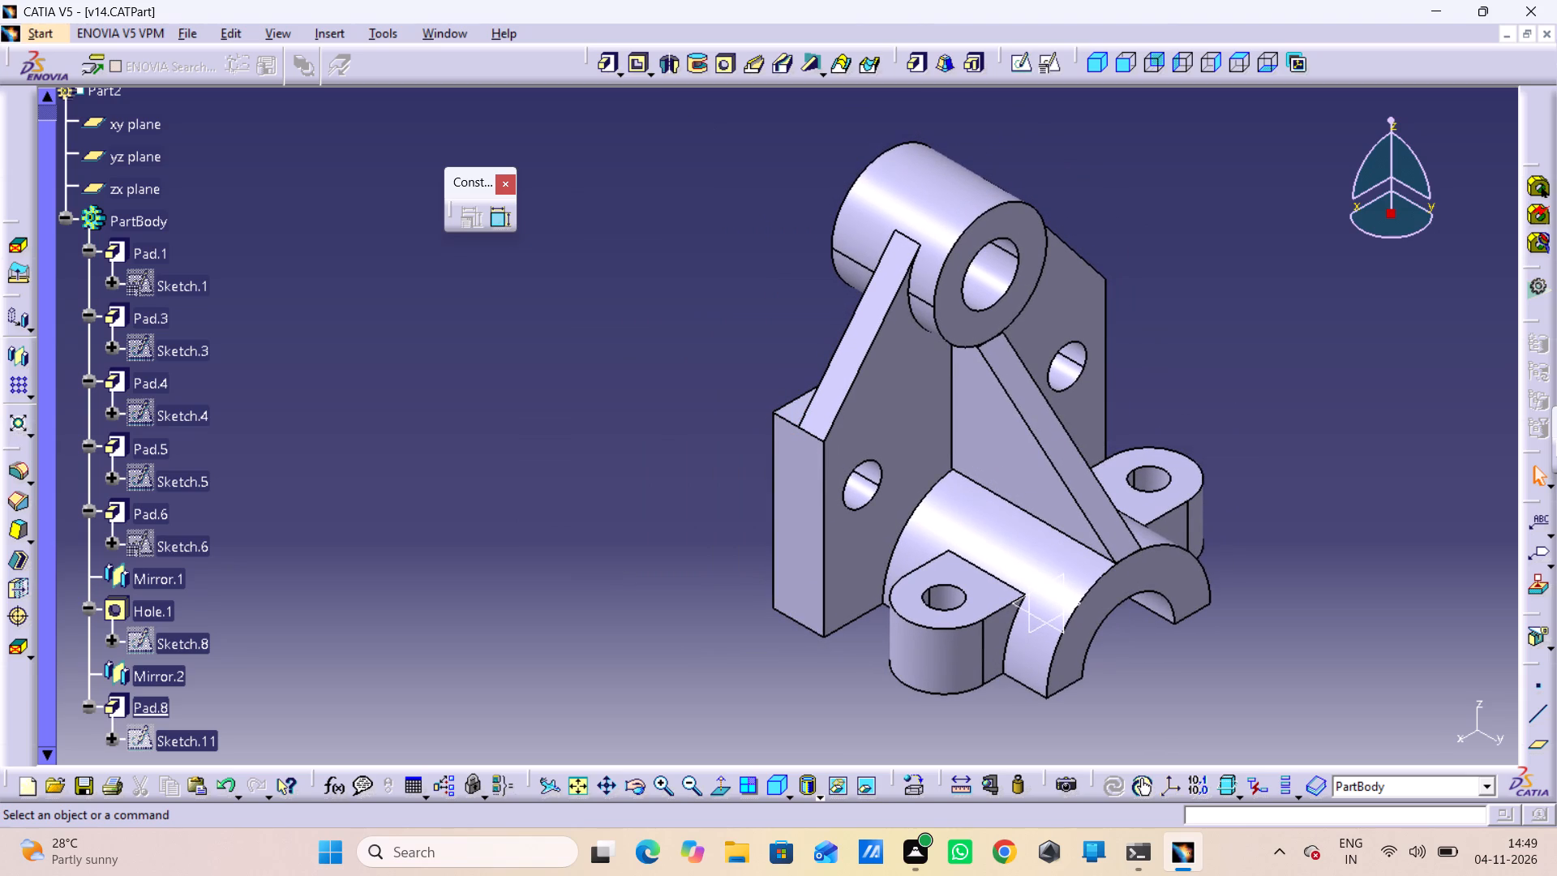
{"action": "middle_click_drag", "start_coordinate": [1348, 500], "coordinate": [1328, 508]}
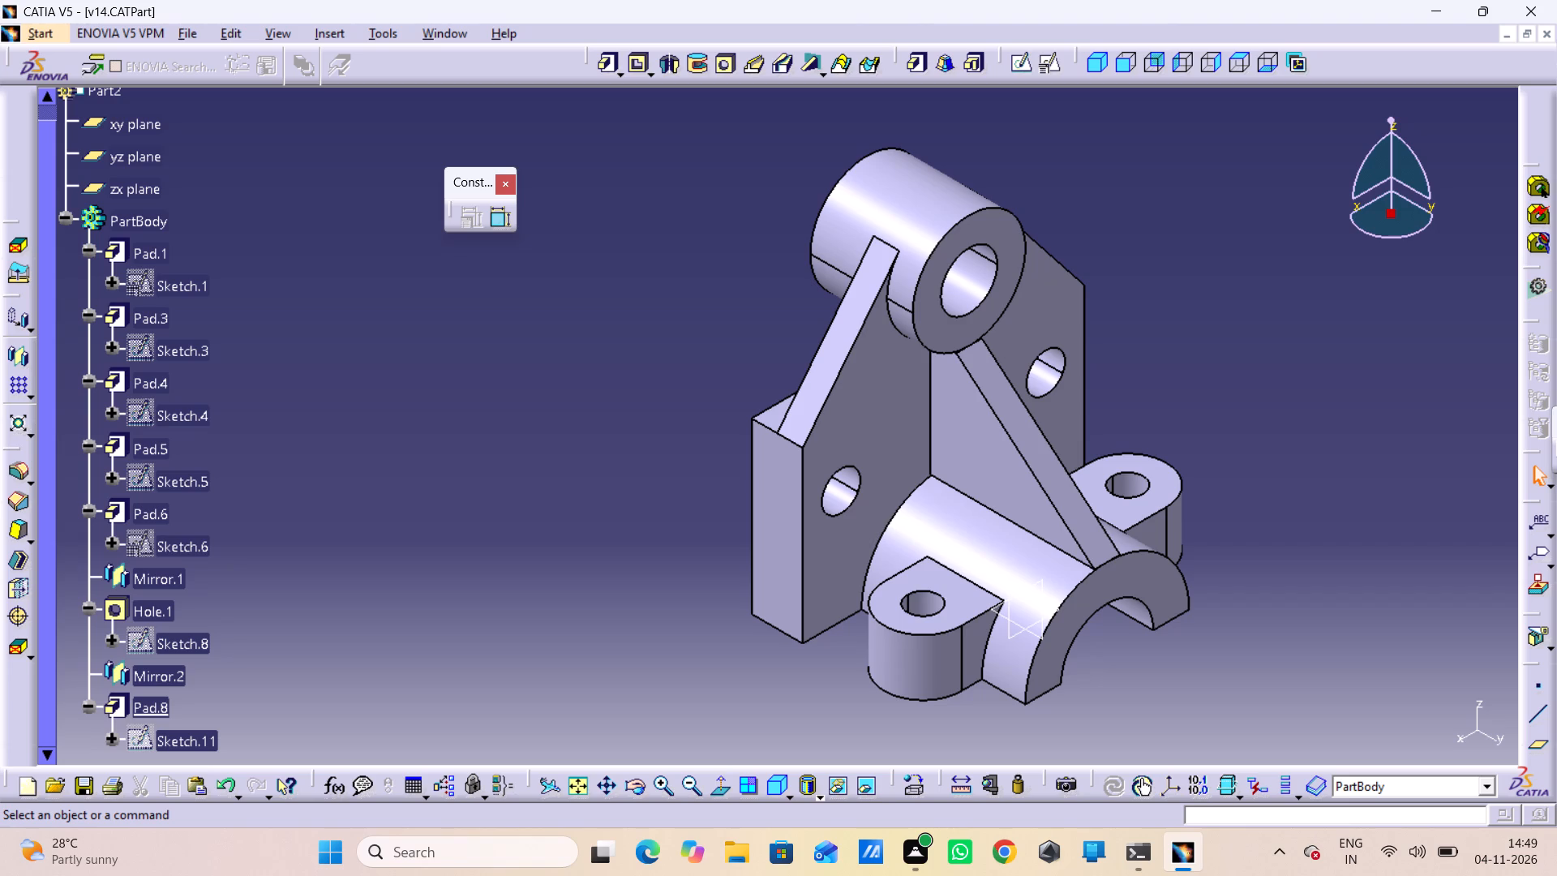
Save the v14 part.
{"action": "key", "text": "ctrl+s"}
Print the whole document with Microsoft Print to PDF, fitted in page, saving it as v14 in the CATIA folder.
{"action": "key", "text": "ctrl+p"}
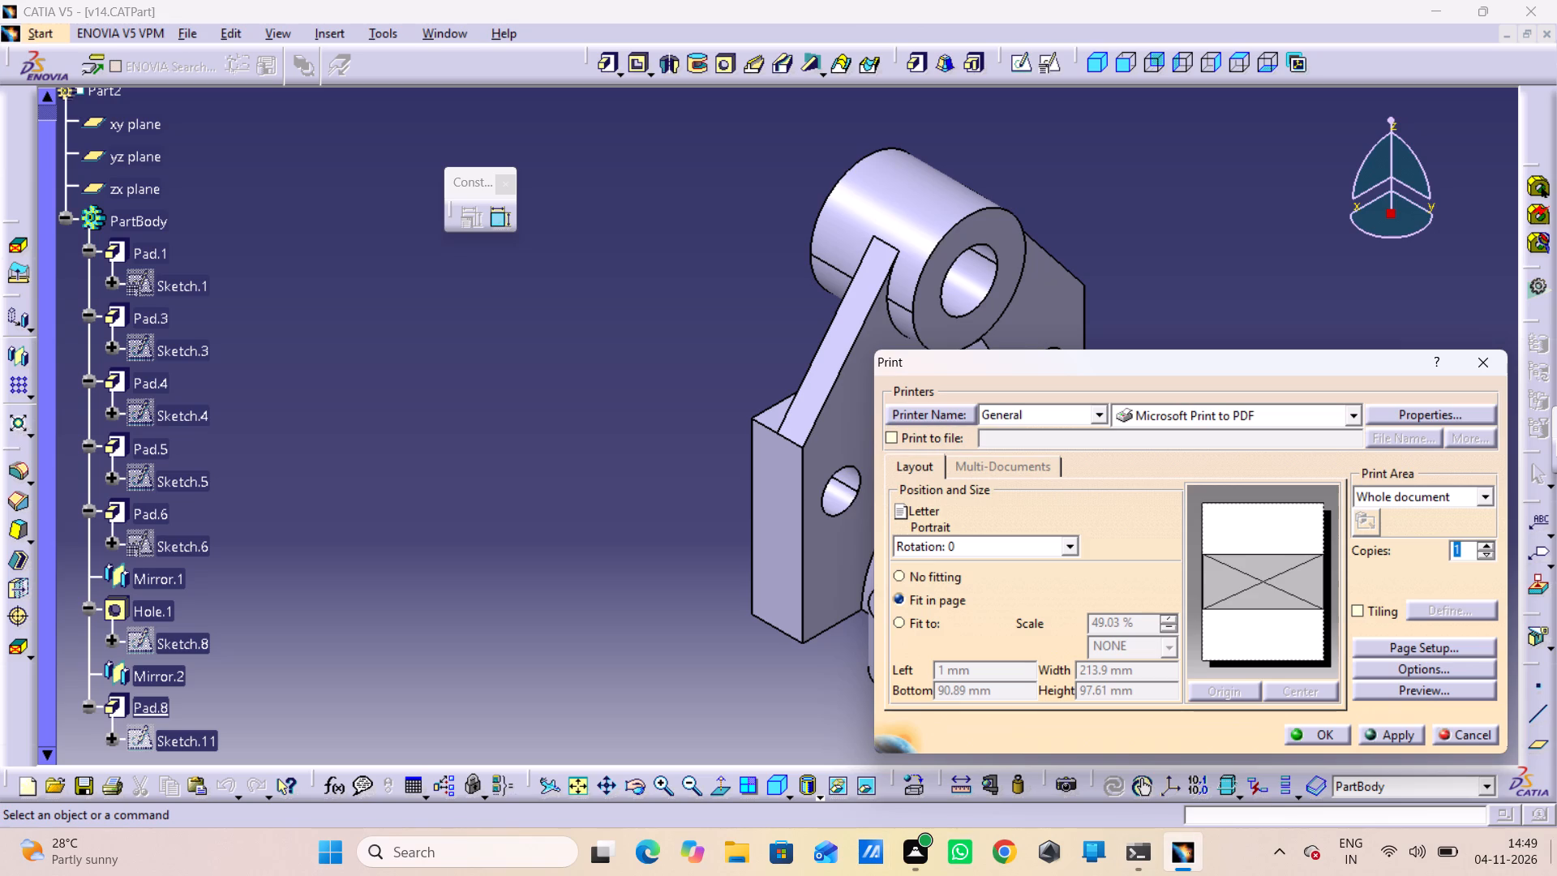
{"action": "left_click", "coordinate": [1309, 737]}
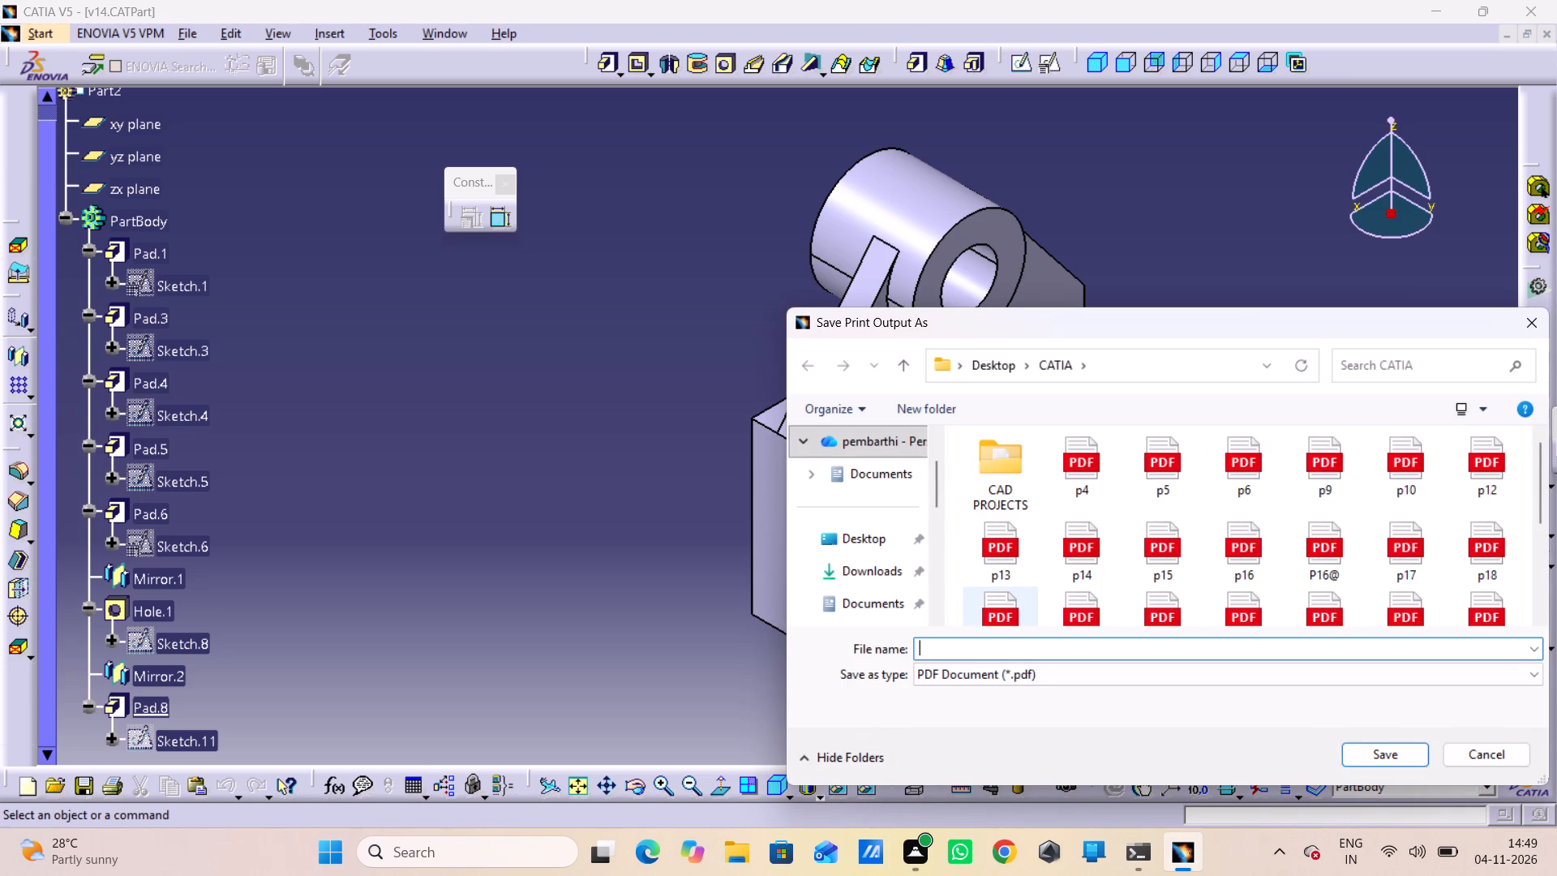
{"action": "type", "text": "v1"}
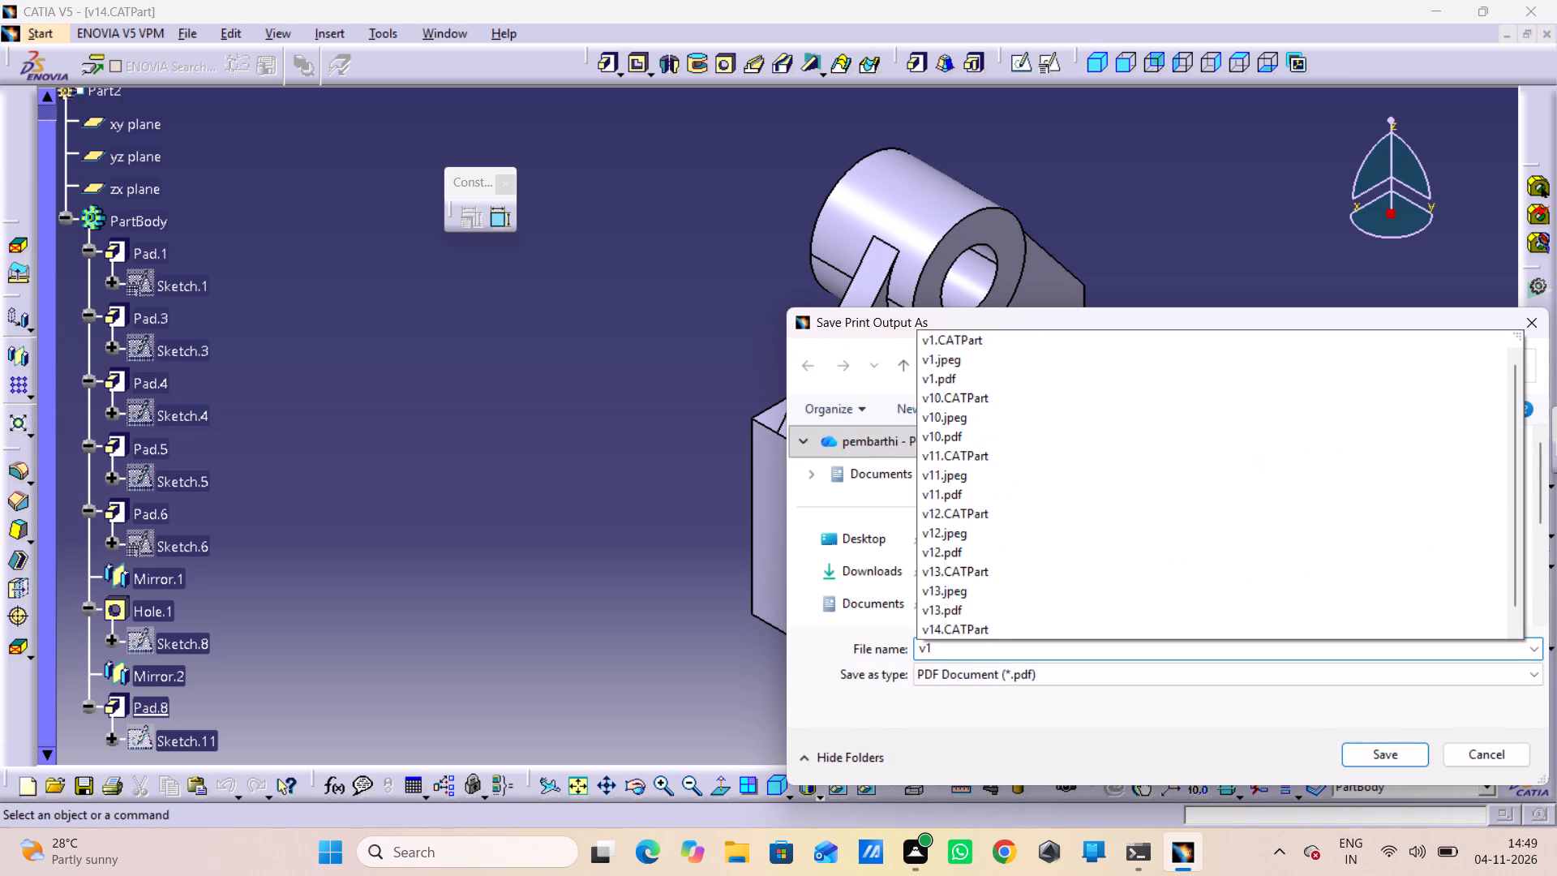
{"action": "key", "text": "4"}
{"action": "left_click", "coordinate": [1368, 749]}
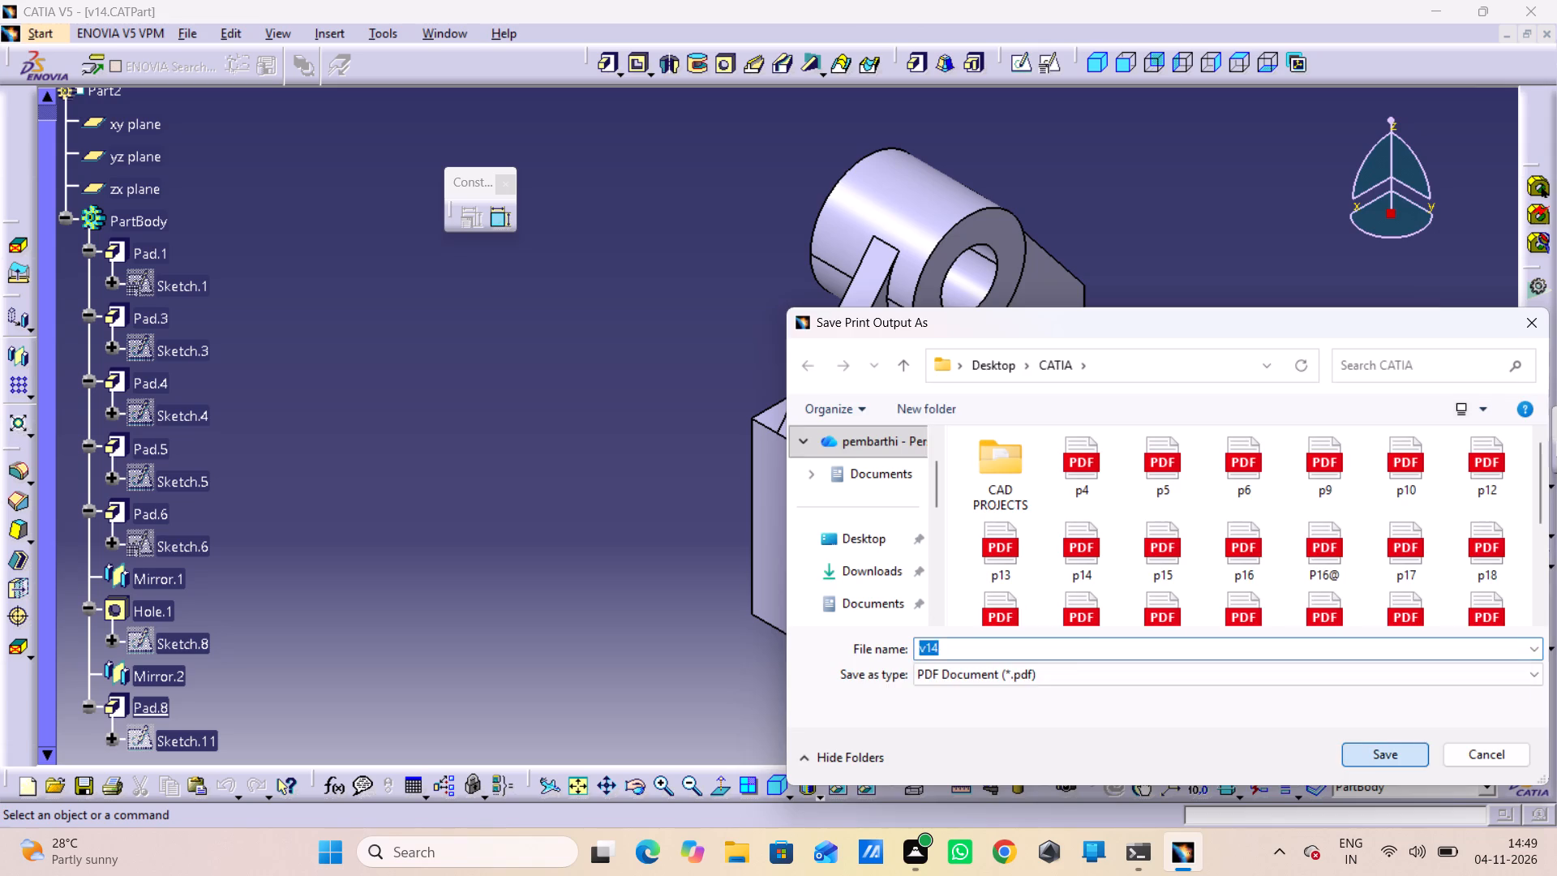